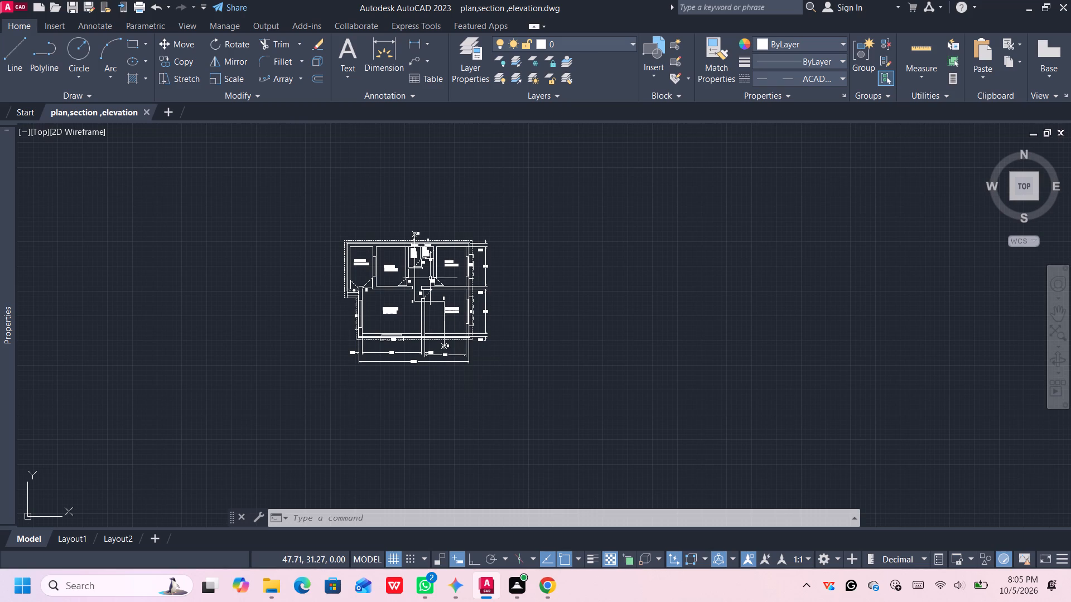
Turn on ortho mode and draw a vertical construction line through the outer wall's northwest corner at the Verandah.
scroll(430, 278, "up", 2)
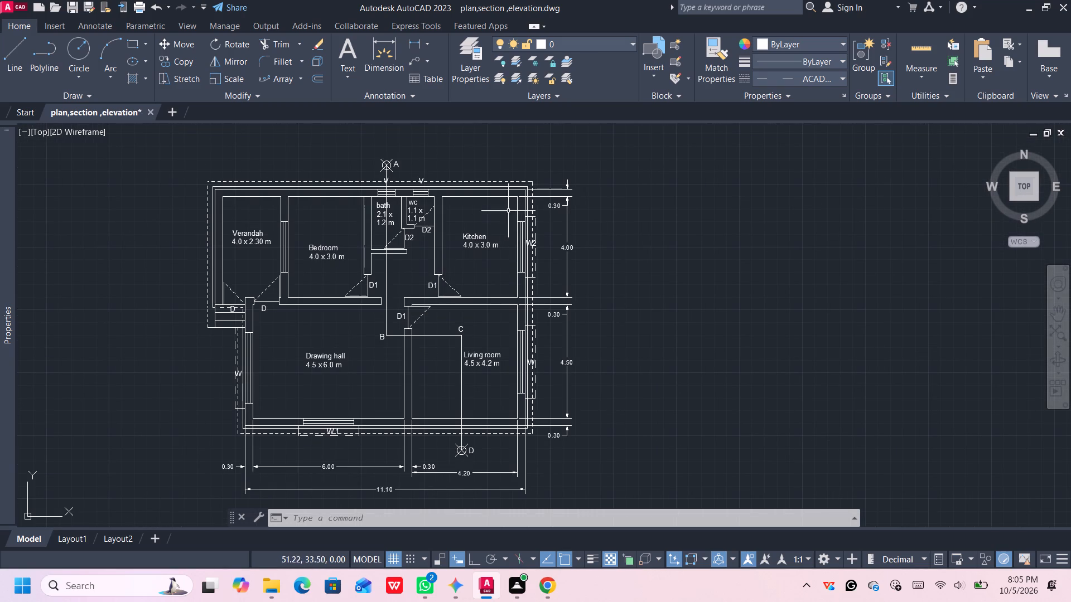
left_click(88, 94)
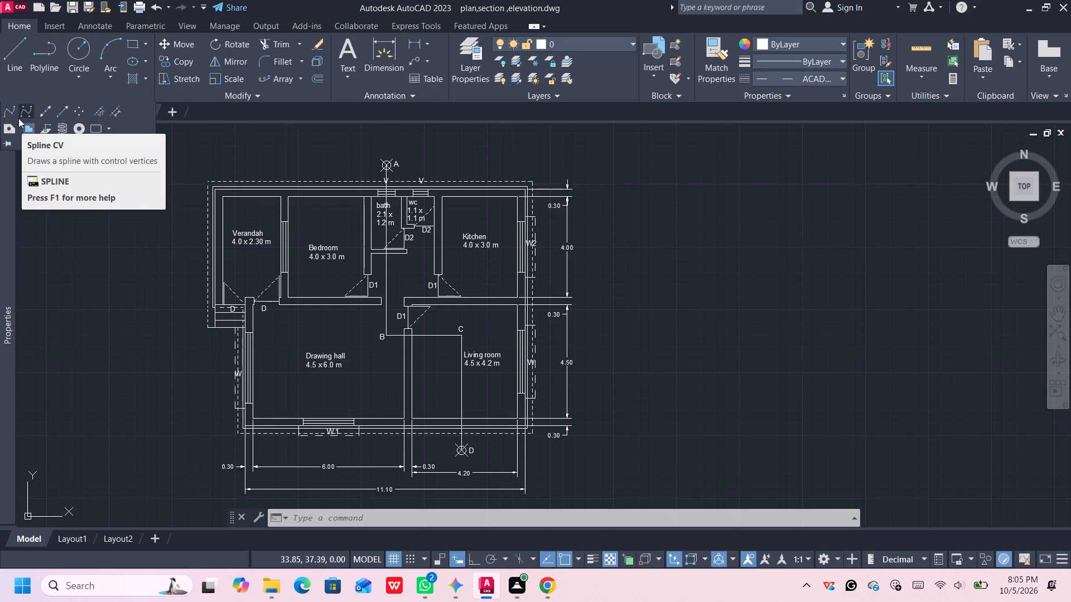
left_click(46, 112)
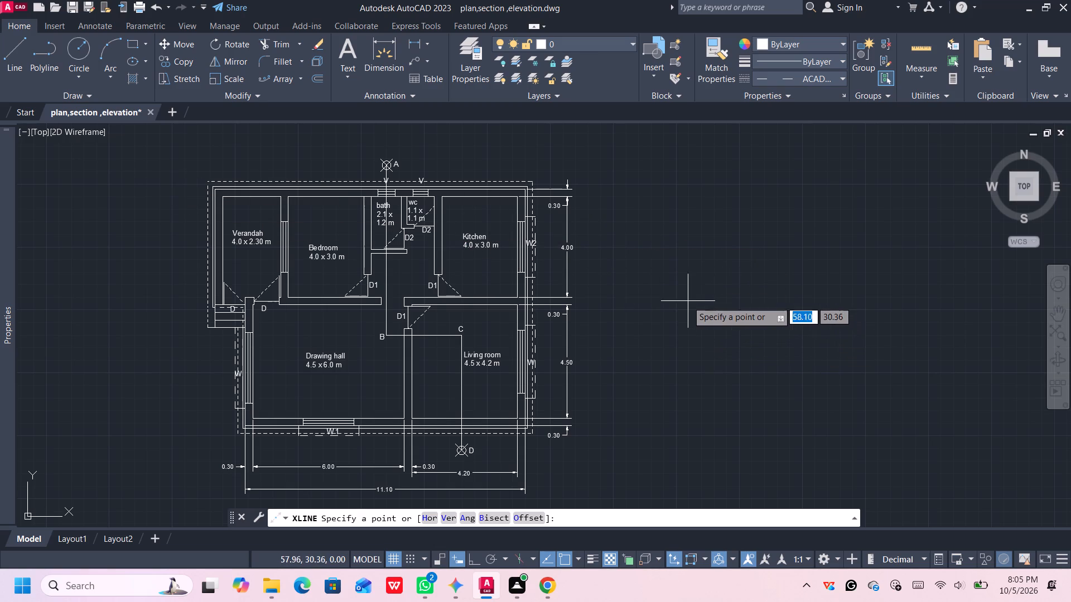
middle_click_drag(681, 299, 648, 297)
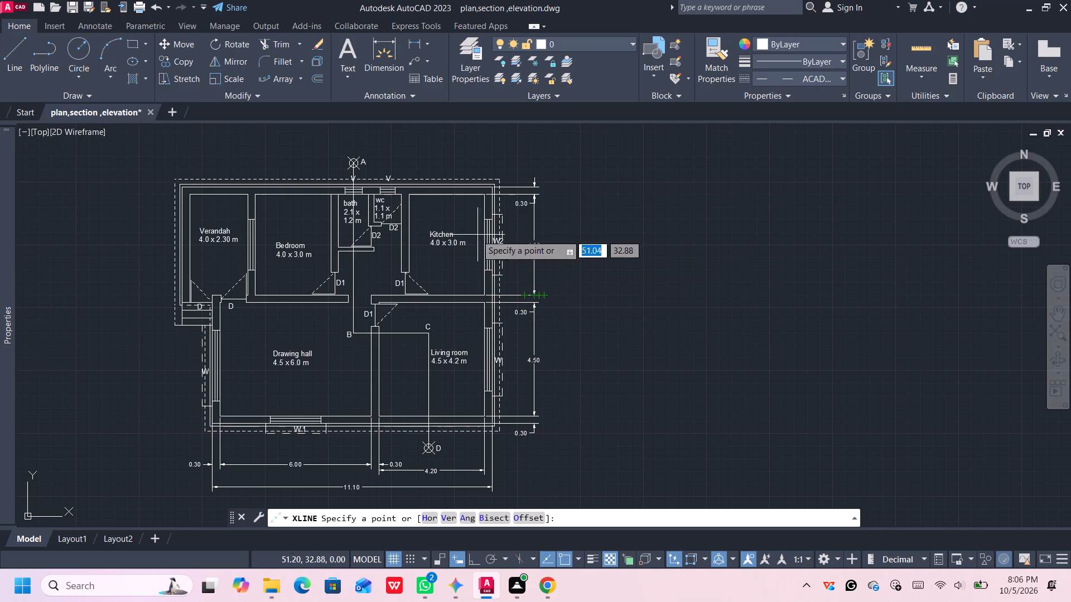
scroll(490, 187, "up", 2)
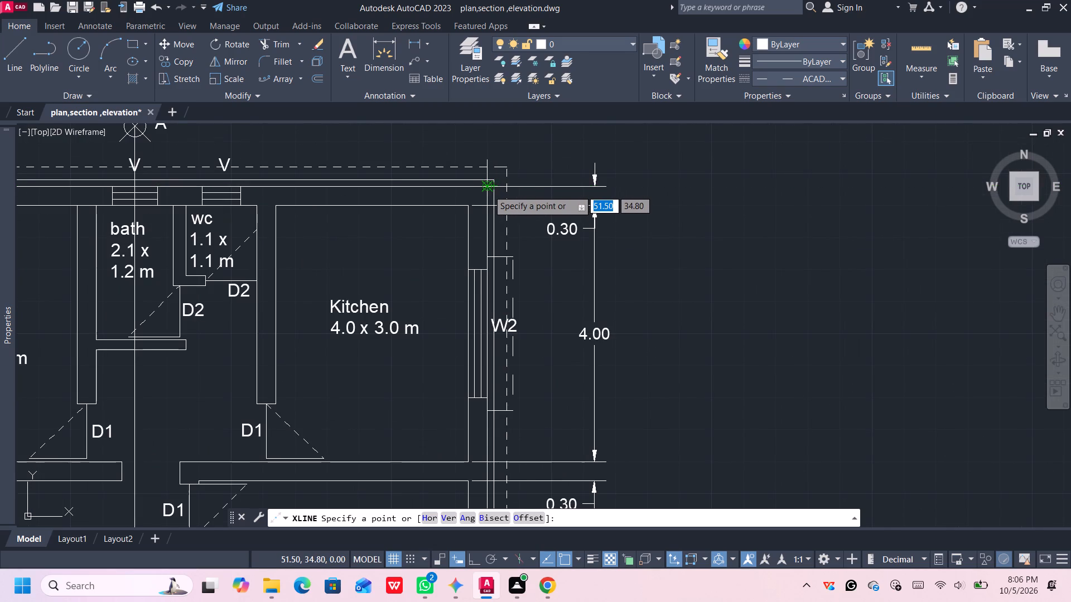
scroll(488, 190, "up", 2)
scroll(488, 190, "down", 6)
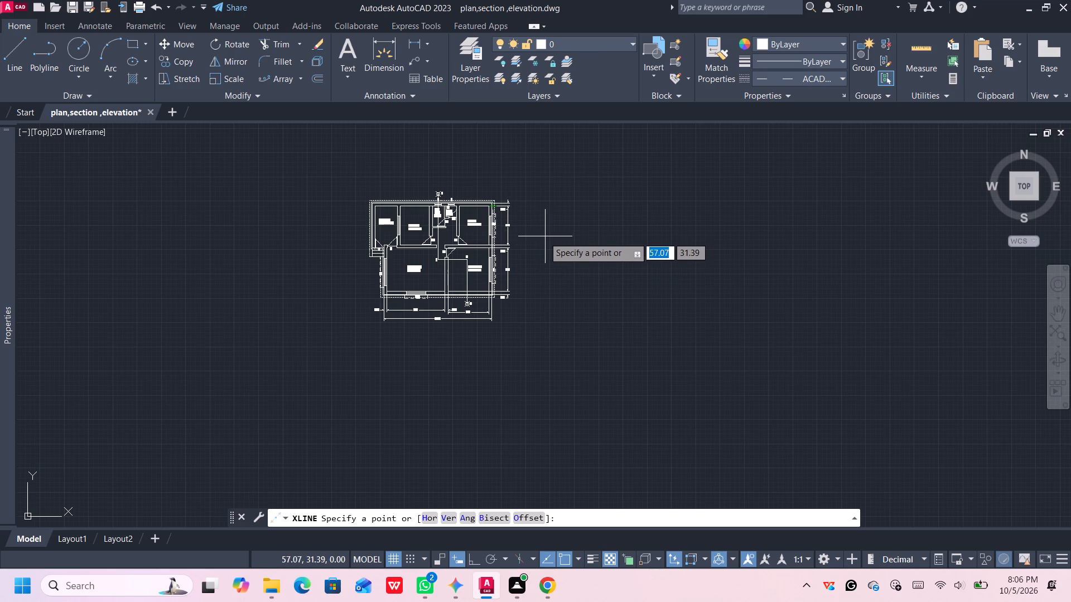
scroll(483, 210, "up", 4)
middle_click_drag(499, 203, 495, 234)
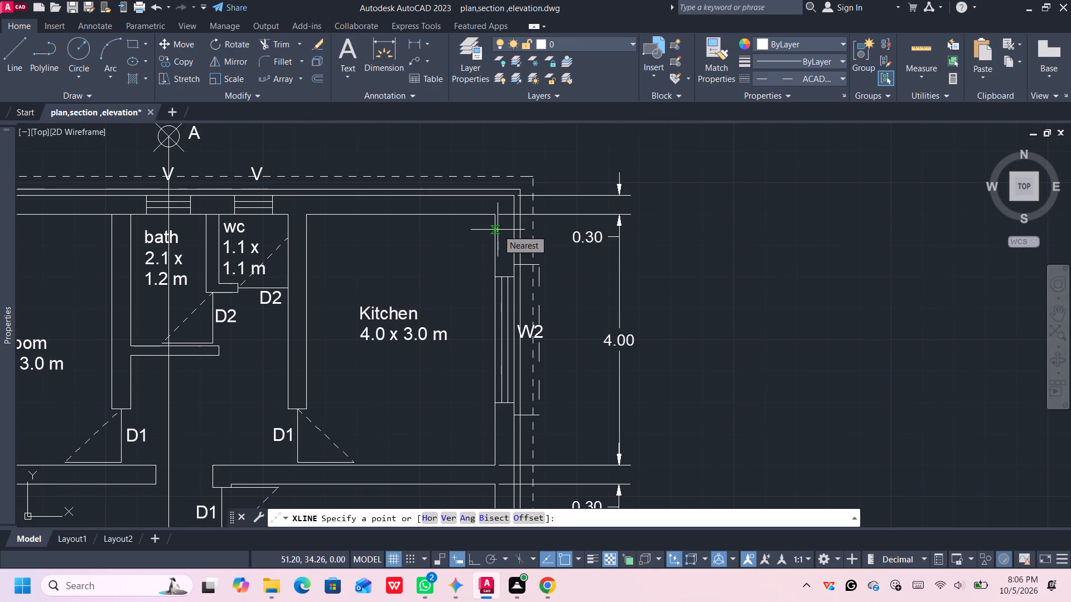
scroll(303, 269, "down", 3)
middle_click_drag(329, 268, 361, 247)
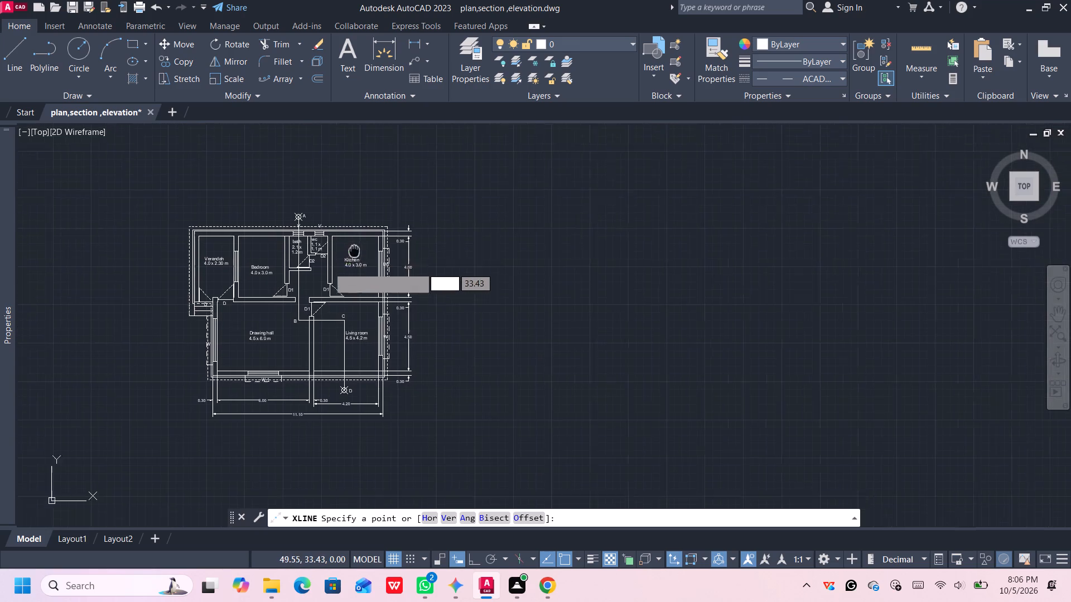
middle_click_drag(361, 247, 401, 222)
scroll(245, 203, "up", 3)
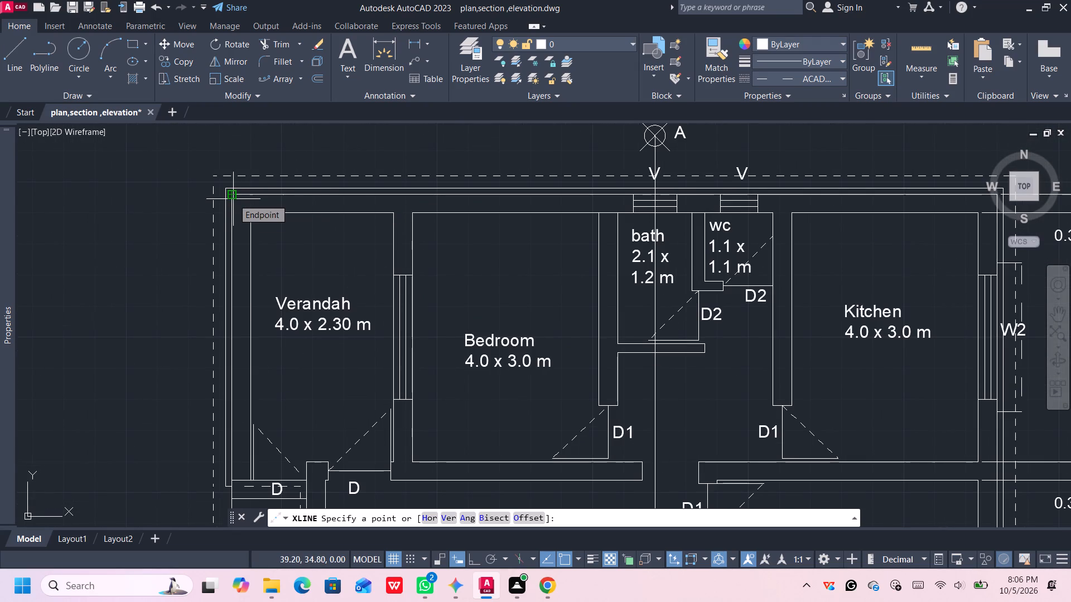
left_click(233, 199)
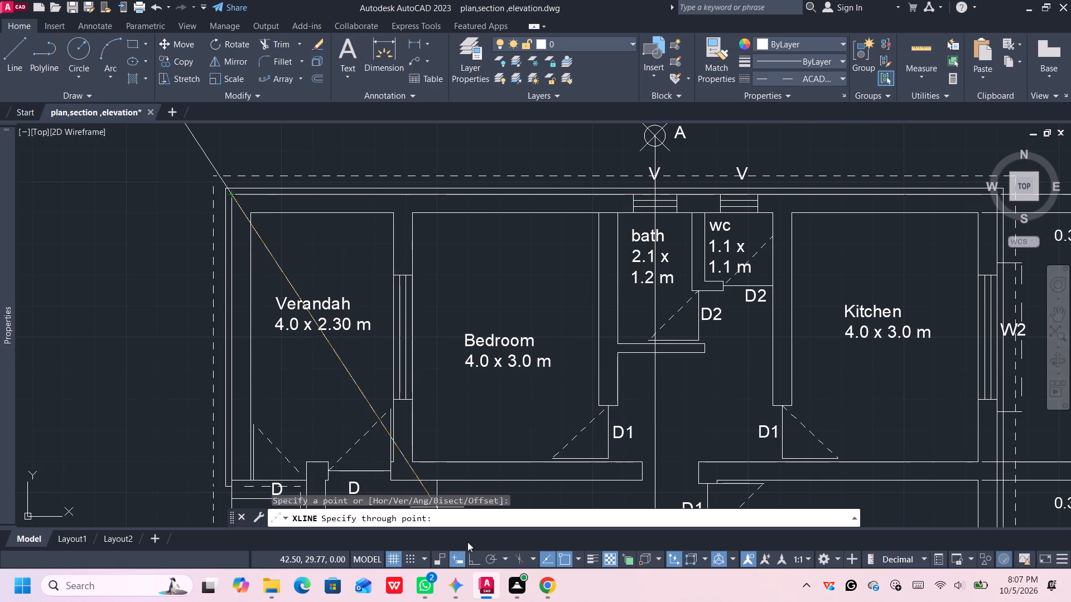
left_click(475, 563)
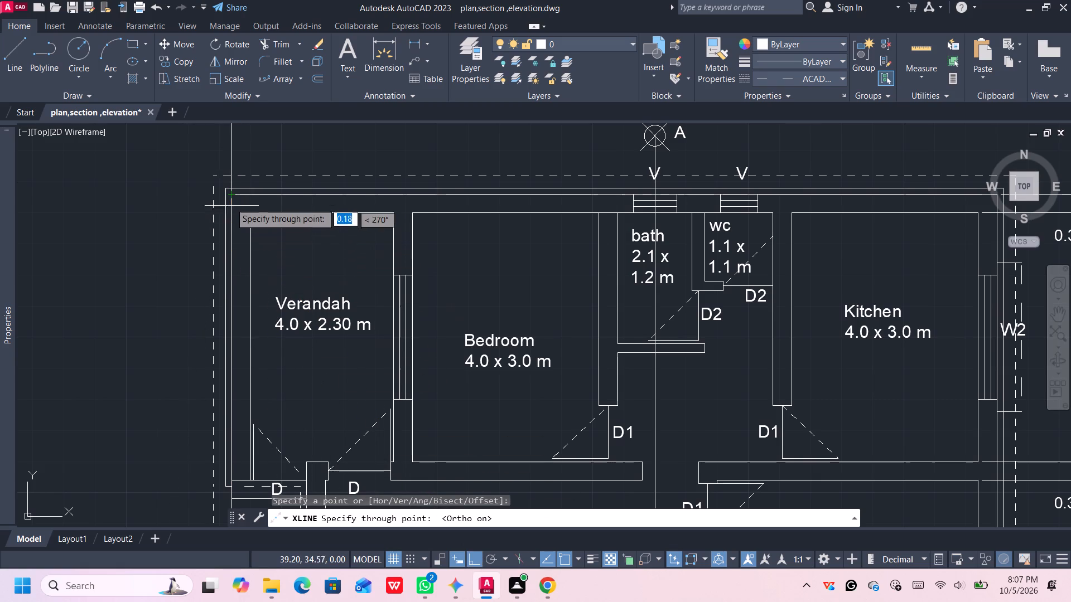
left_click(231, 194)
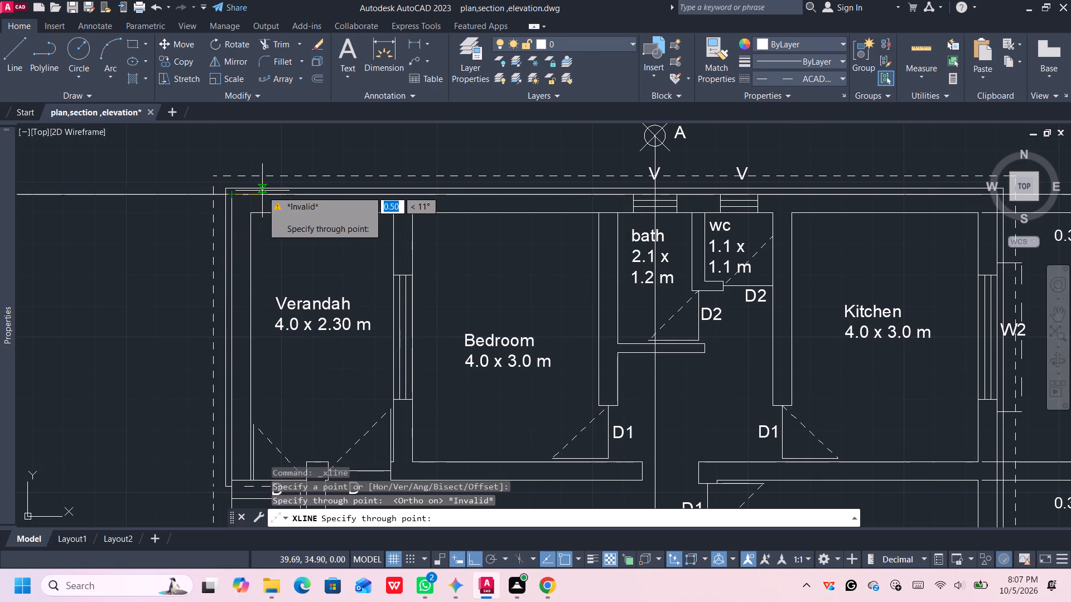
left_click(237, 299)
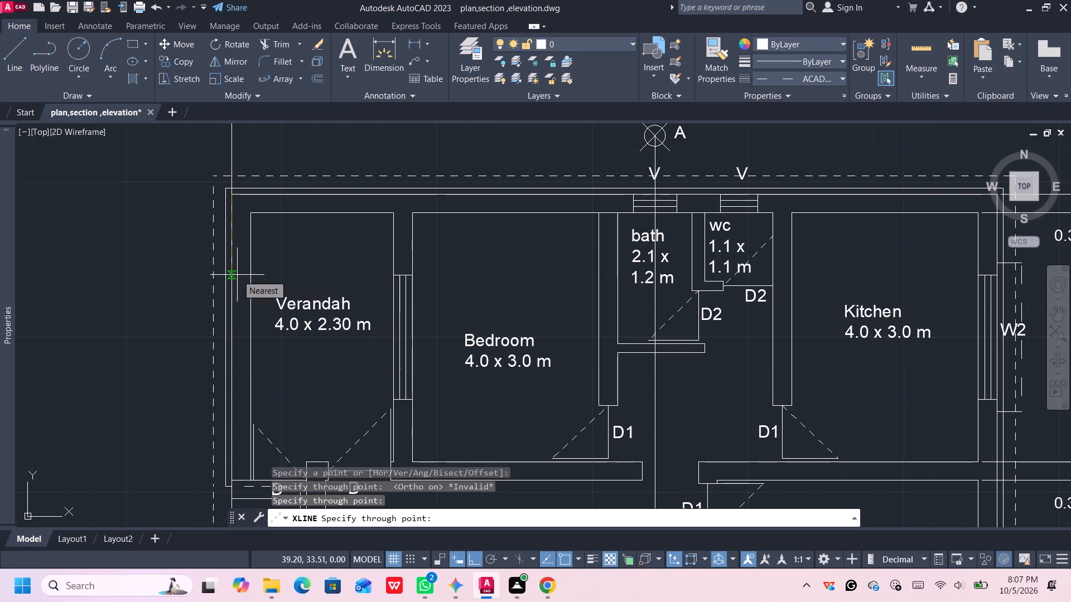
key("space")
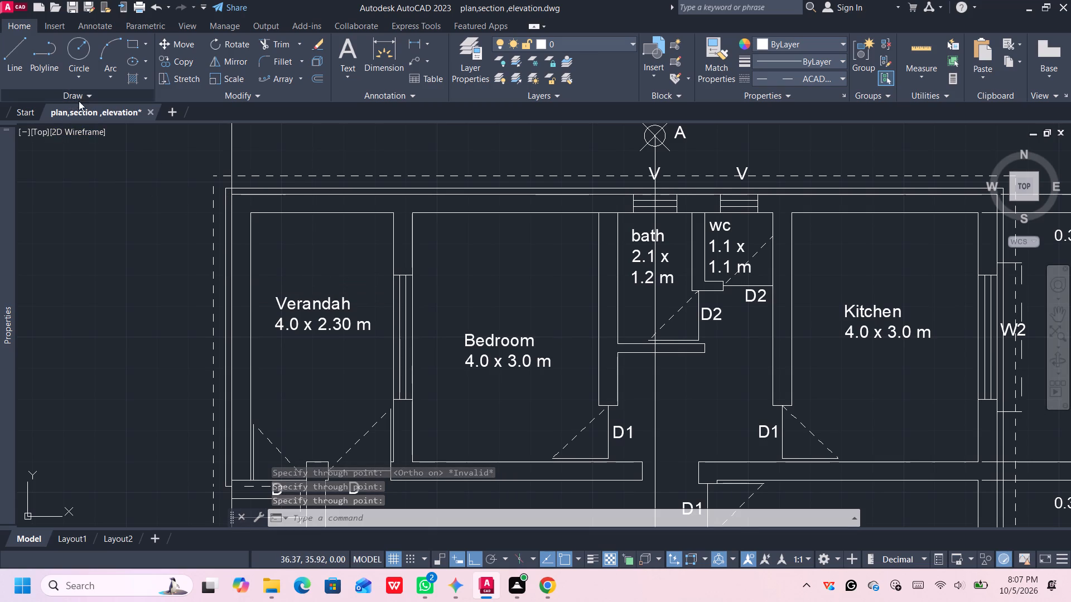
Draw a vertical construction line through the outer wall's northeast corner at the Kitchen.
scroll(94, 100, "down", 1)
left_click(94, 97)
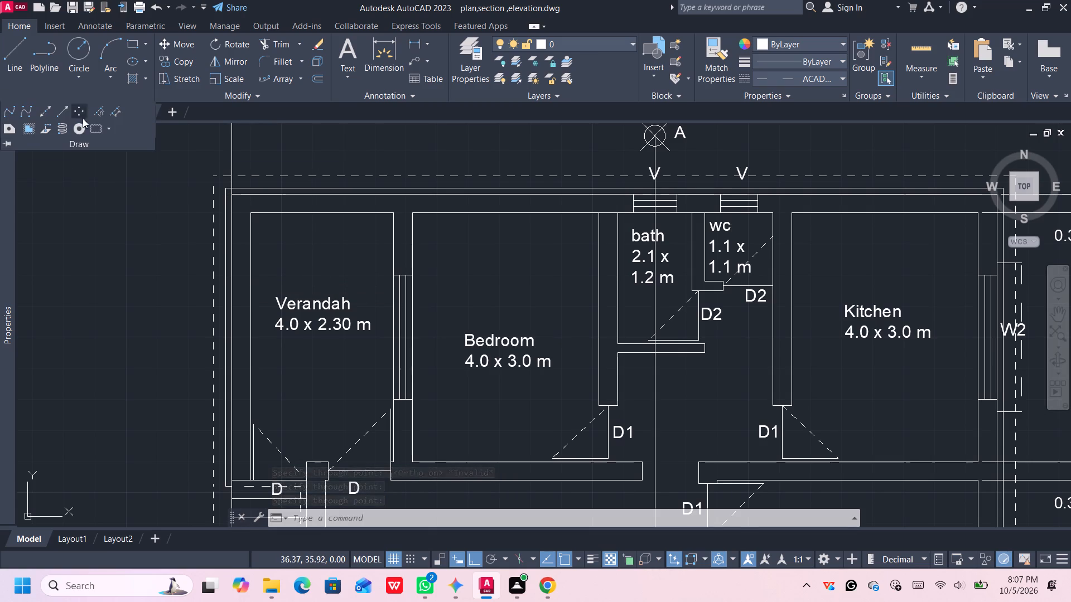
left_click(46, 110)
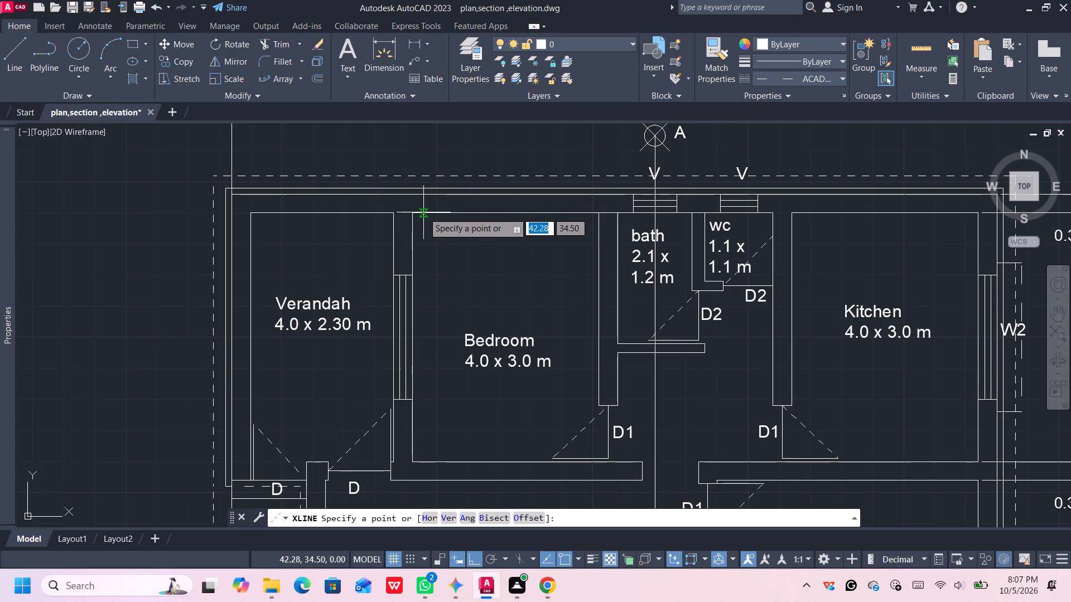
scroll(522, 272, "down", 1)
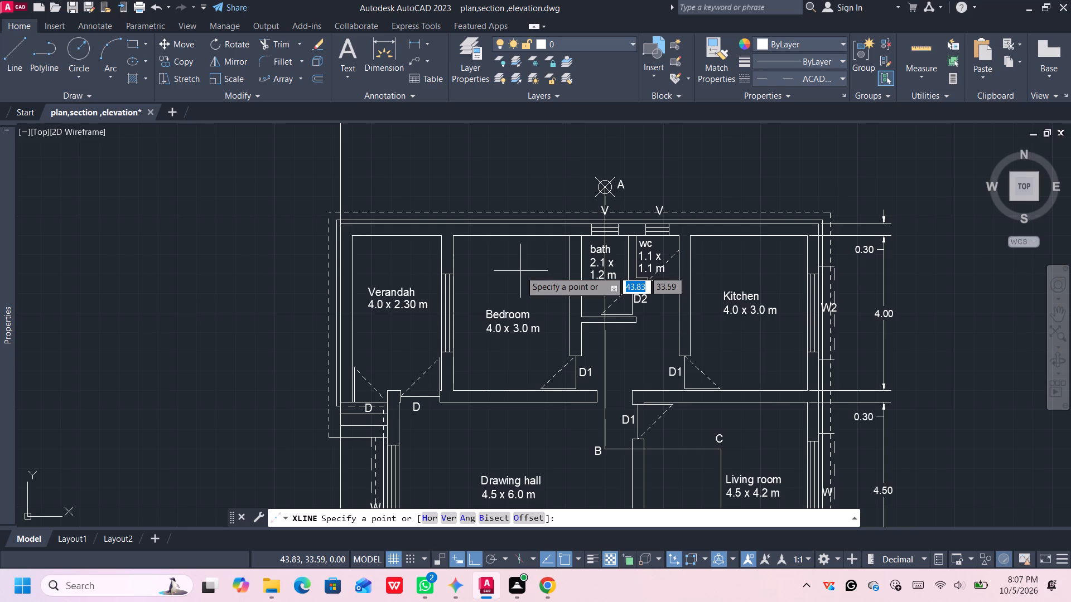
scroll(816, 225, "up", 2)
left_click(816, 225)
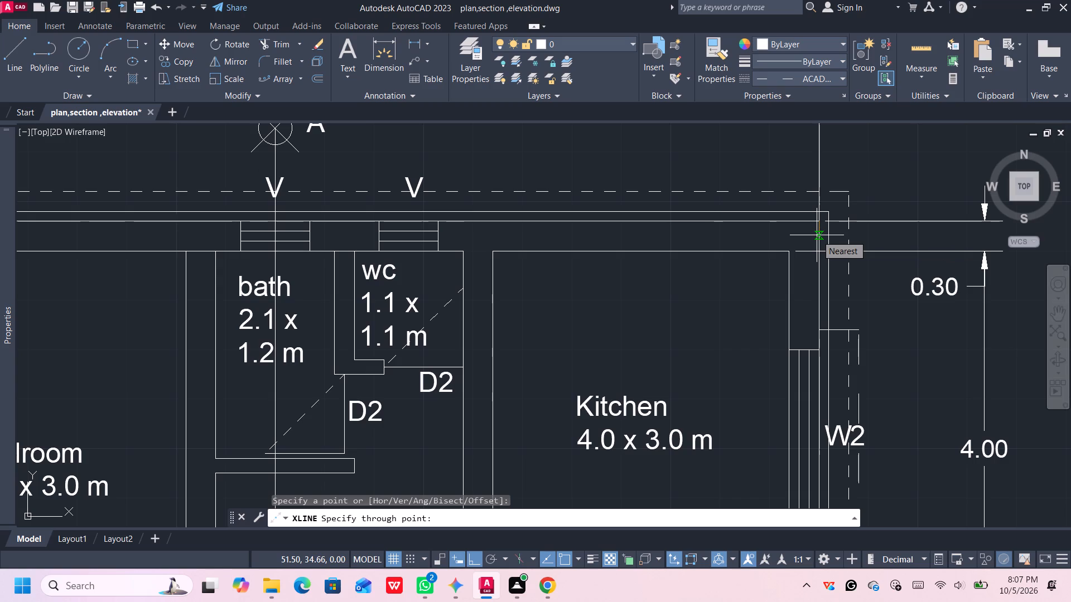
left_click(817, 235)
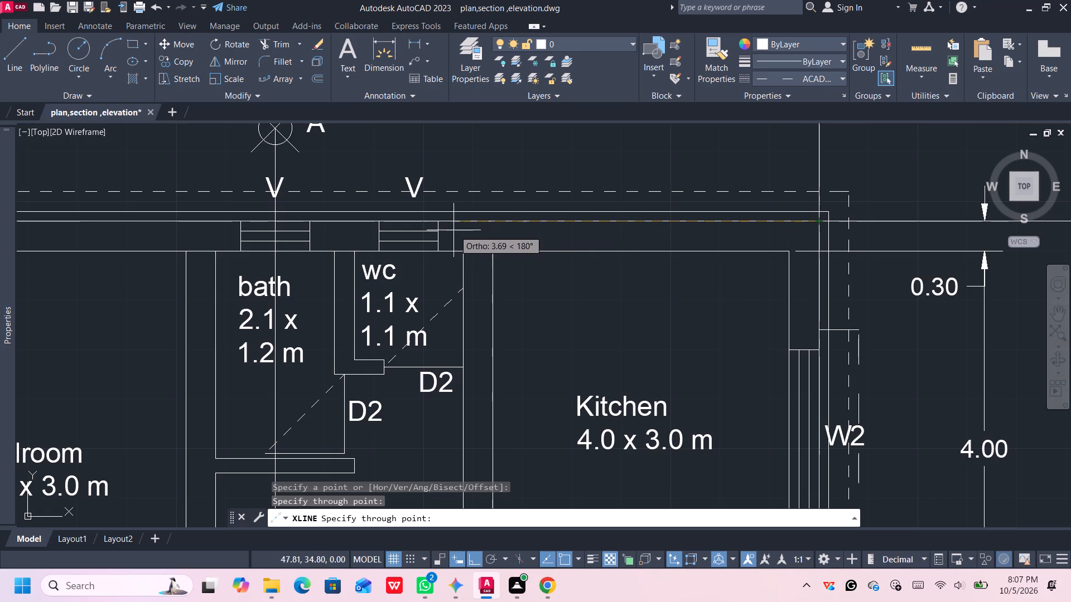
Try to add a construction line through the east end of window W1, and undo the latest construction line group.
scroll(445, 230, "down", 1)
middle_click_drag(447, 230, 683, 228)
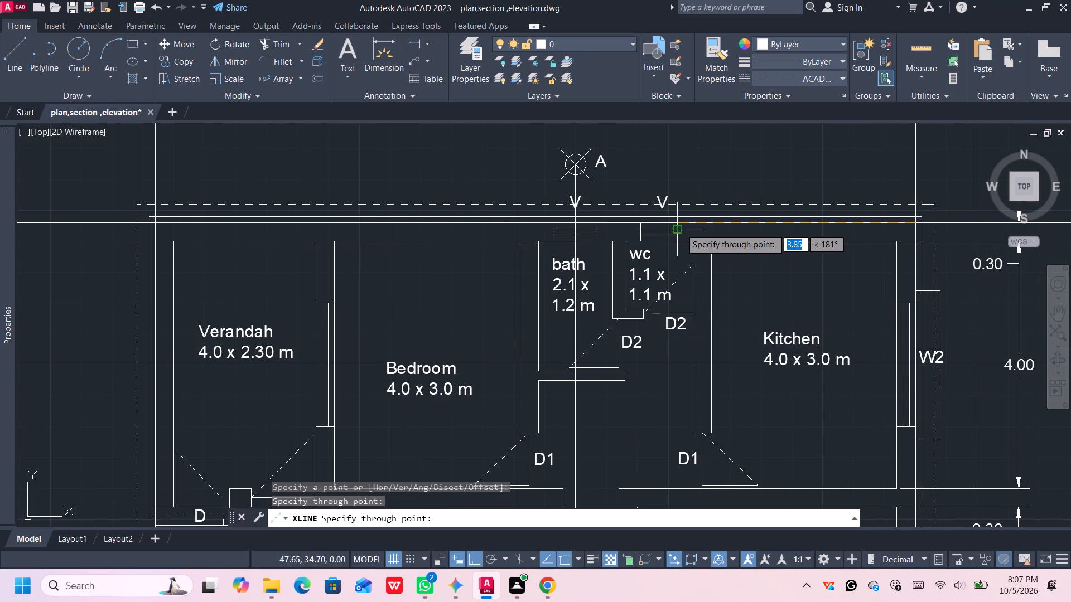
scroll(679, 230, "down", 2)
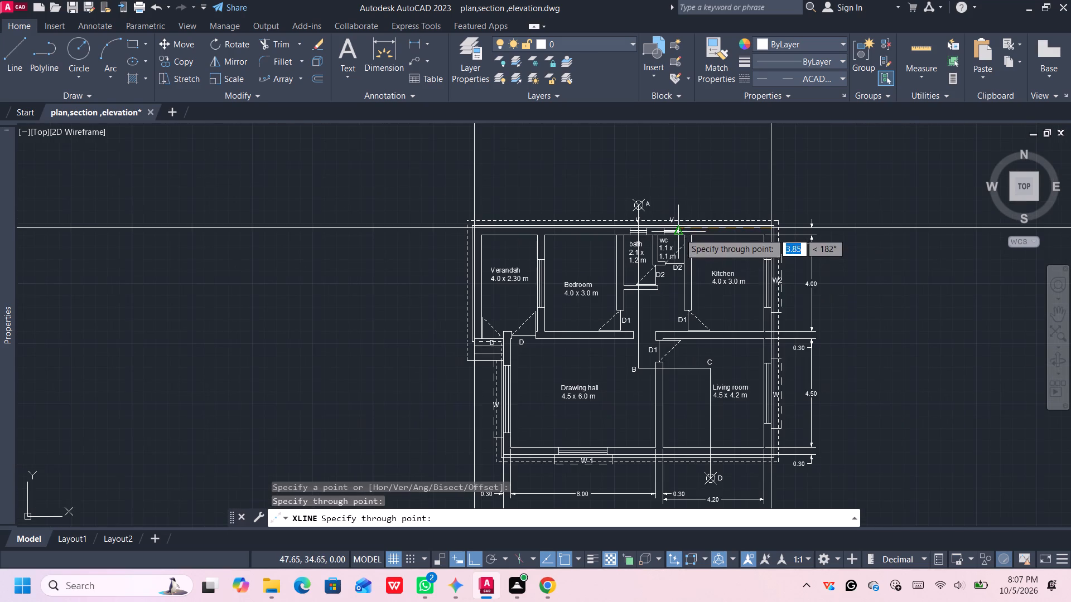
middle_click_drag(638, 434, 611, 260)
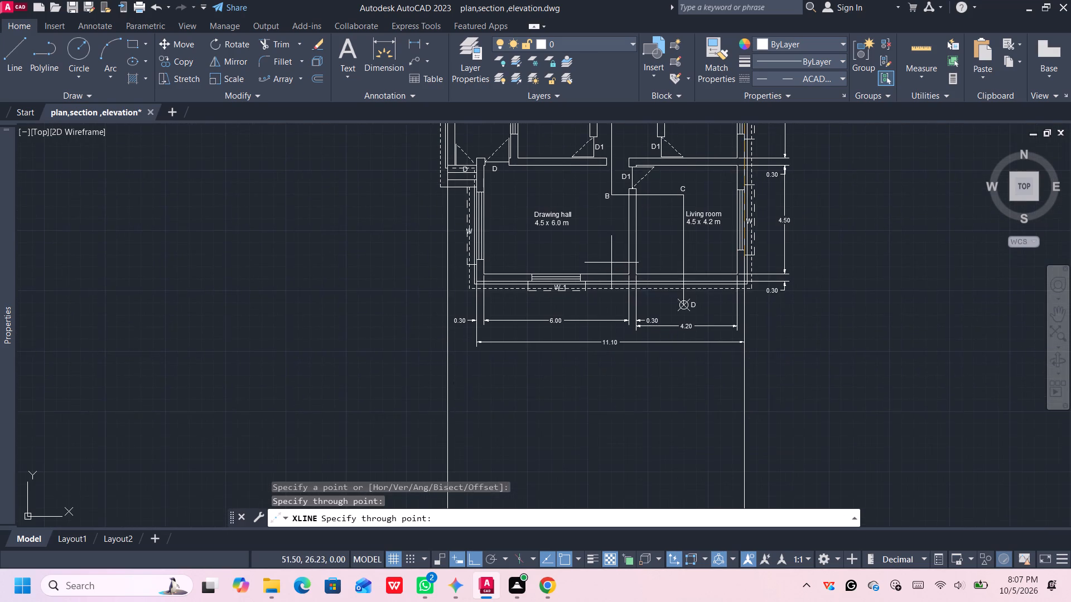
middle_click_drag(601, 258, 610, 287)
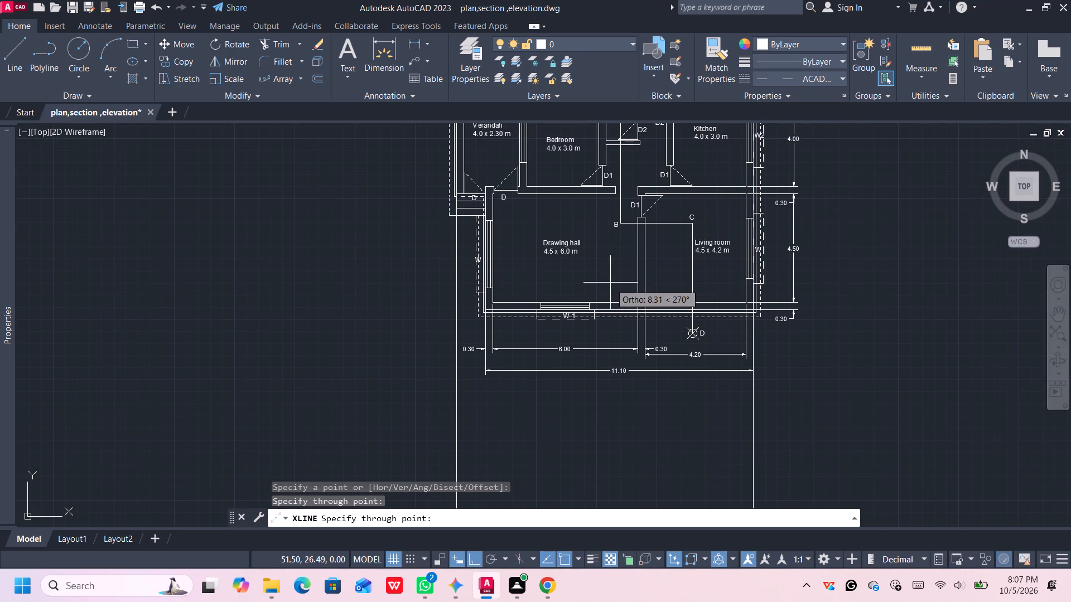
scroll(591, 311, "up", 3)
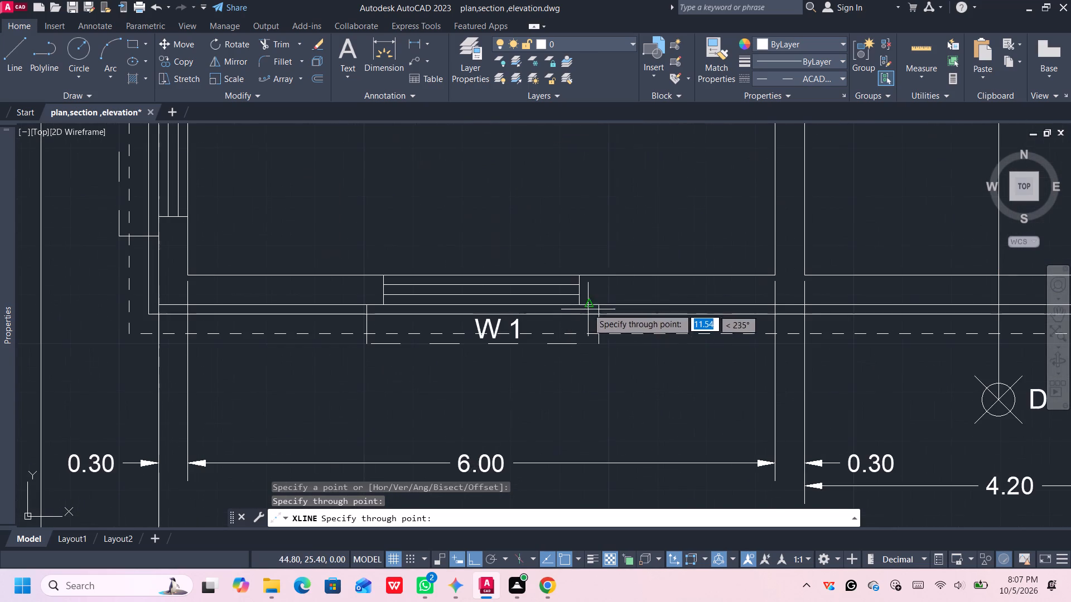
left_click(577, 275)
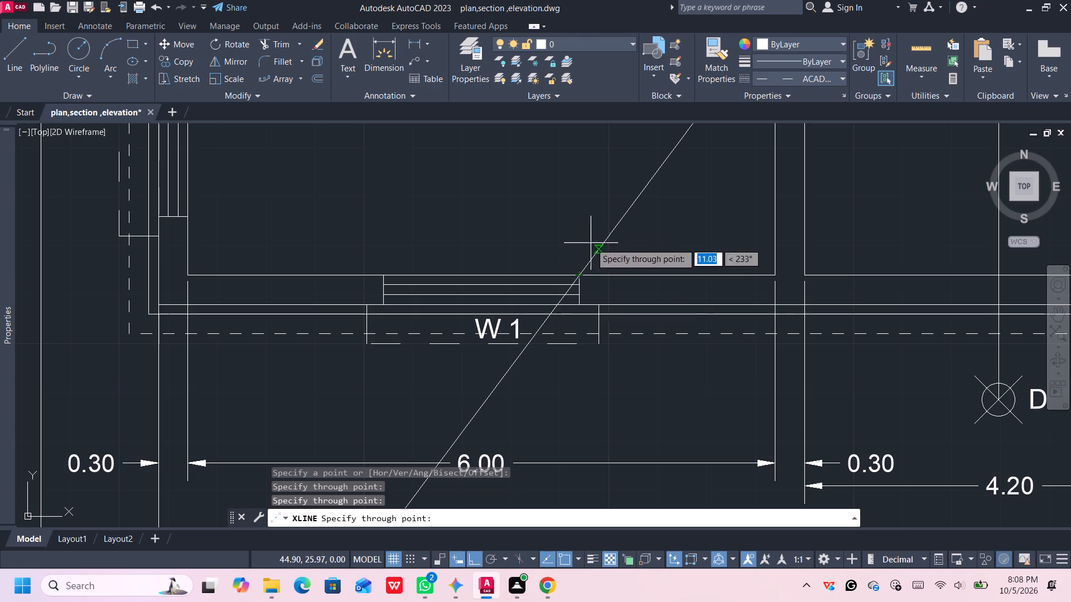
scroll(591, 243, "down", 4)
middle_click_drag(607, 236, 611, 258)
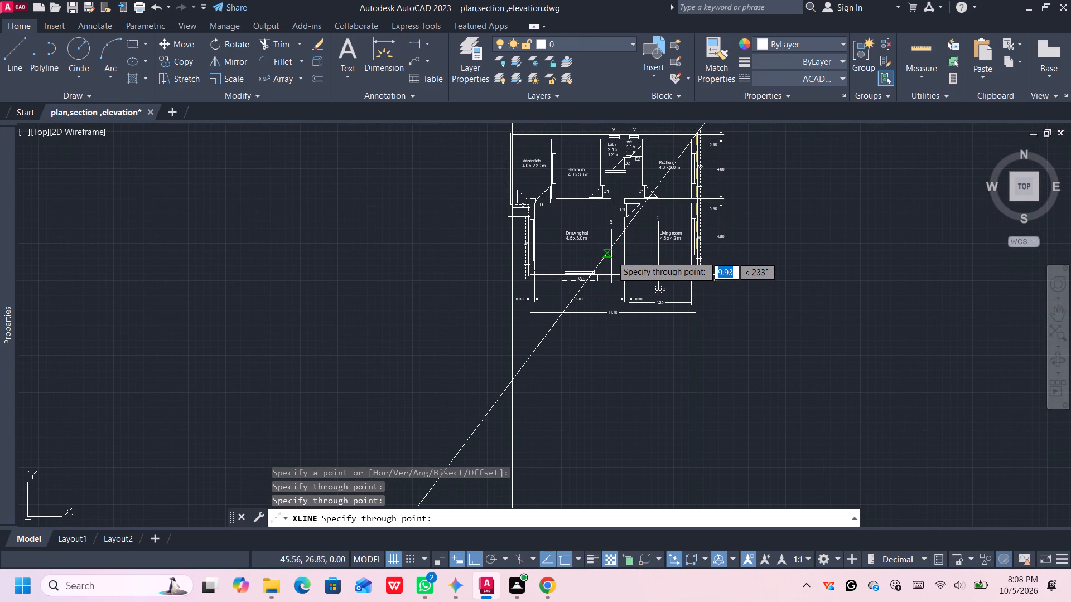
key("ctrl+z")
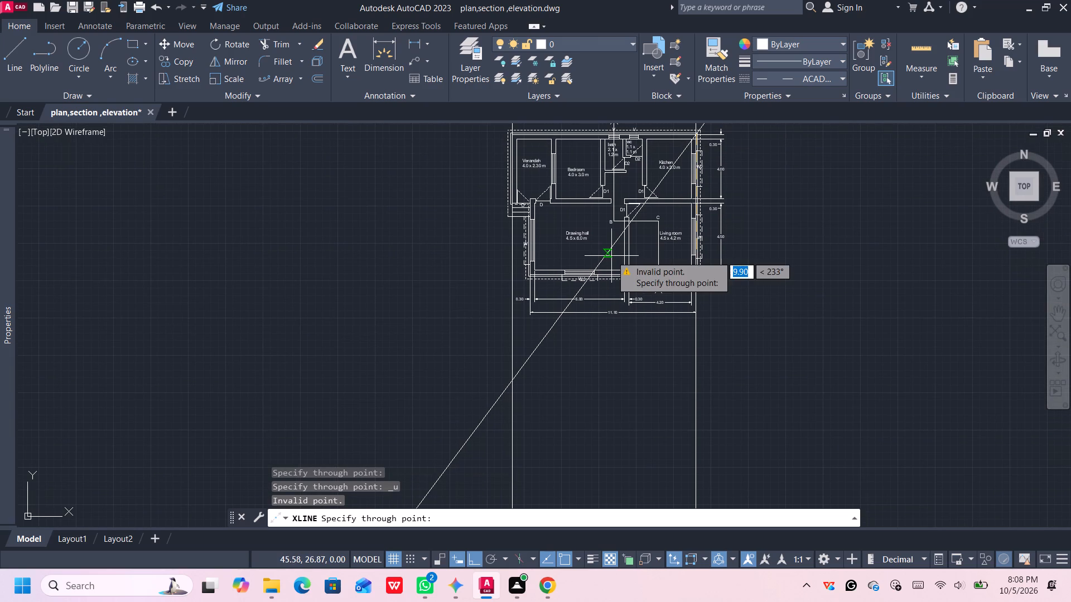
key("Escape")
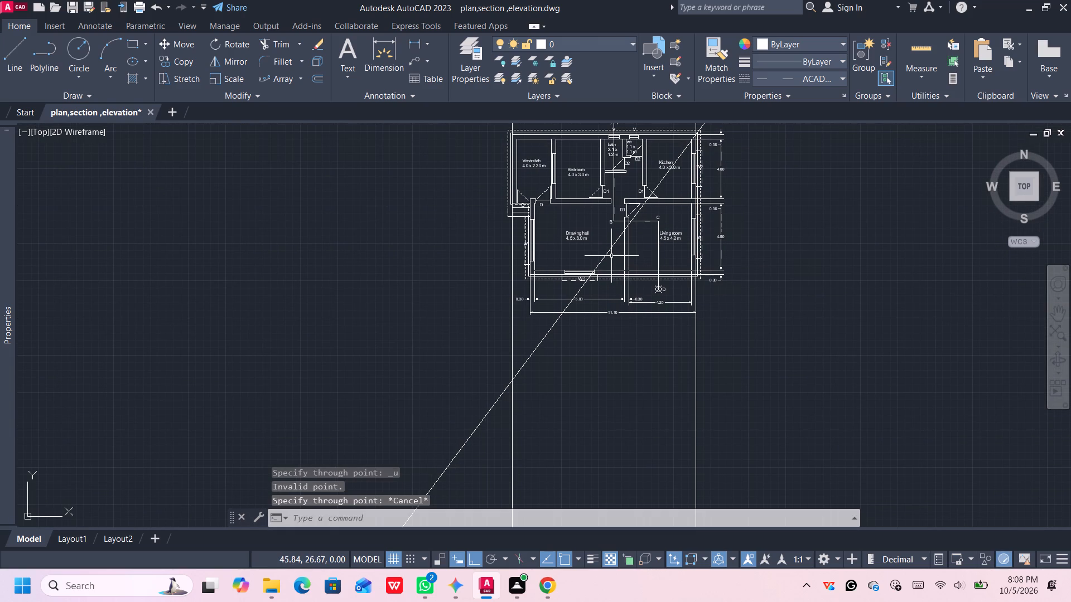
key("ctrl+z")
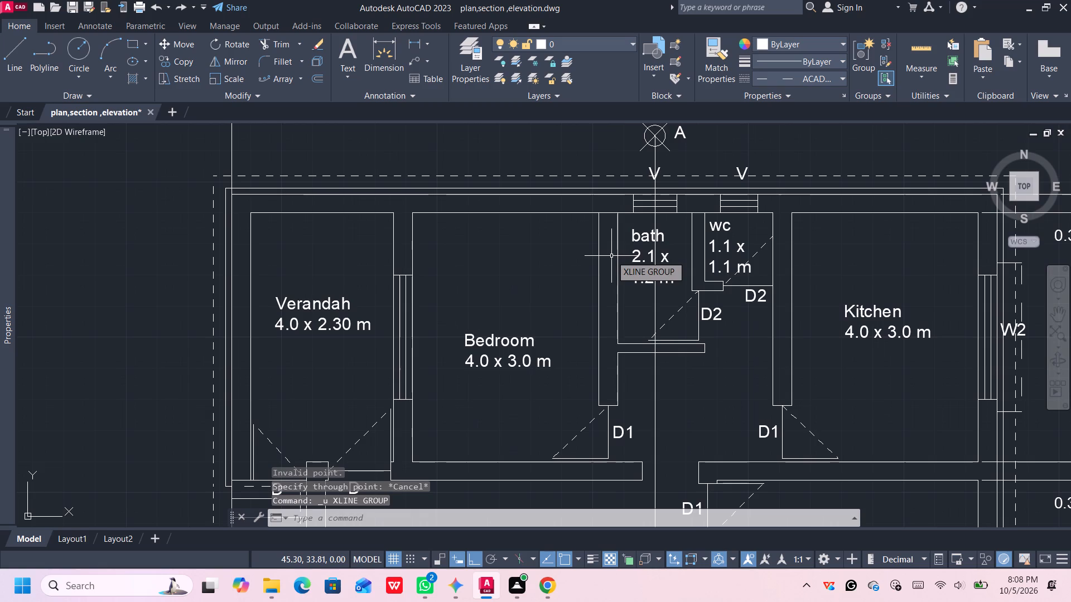
Draw a vertical construction line through the outer wall's northeast corner at the Kitchen.
scroll(618, 261, "down", 5)
middle_click_drag(649, 328, 640, 279)
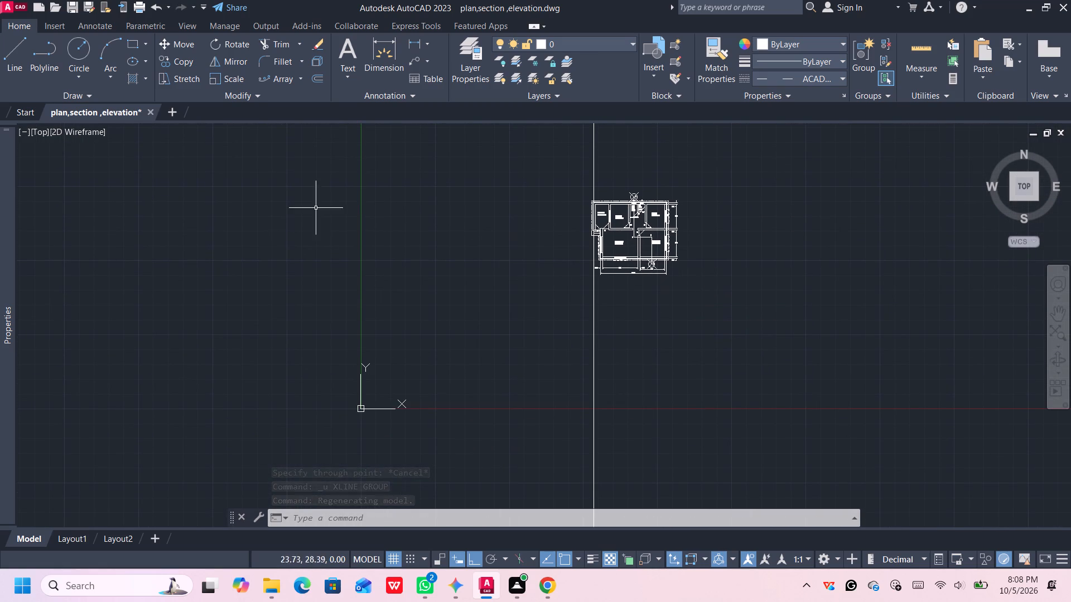
left_click(71, 95)
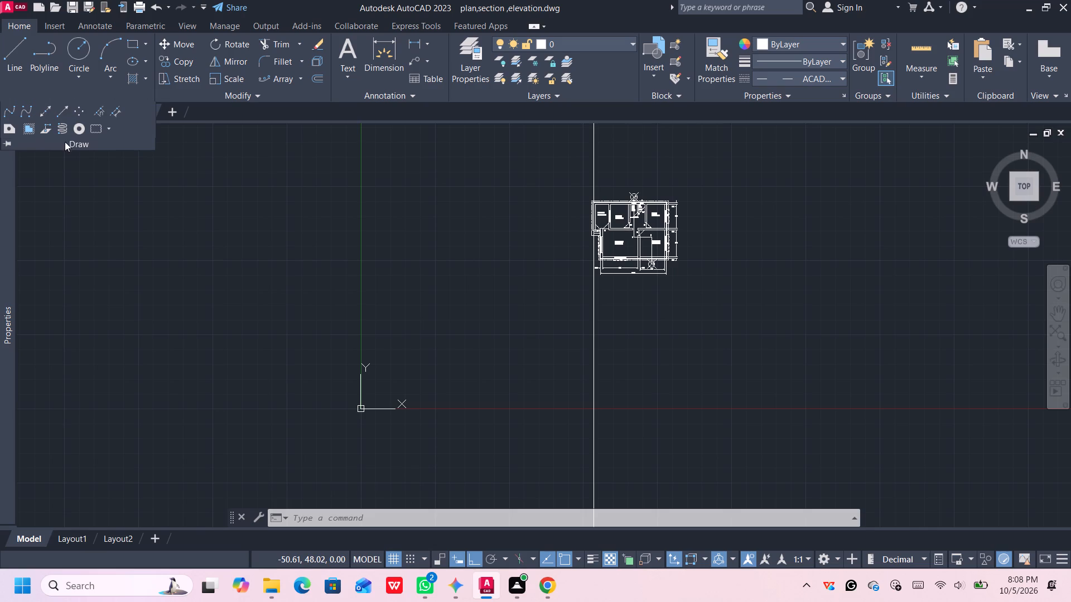
left_click(42, 109)
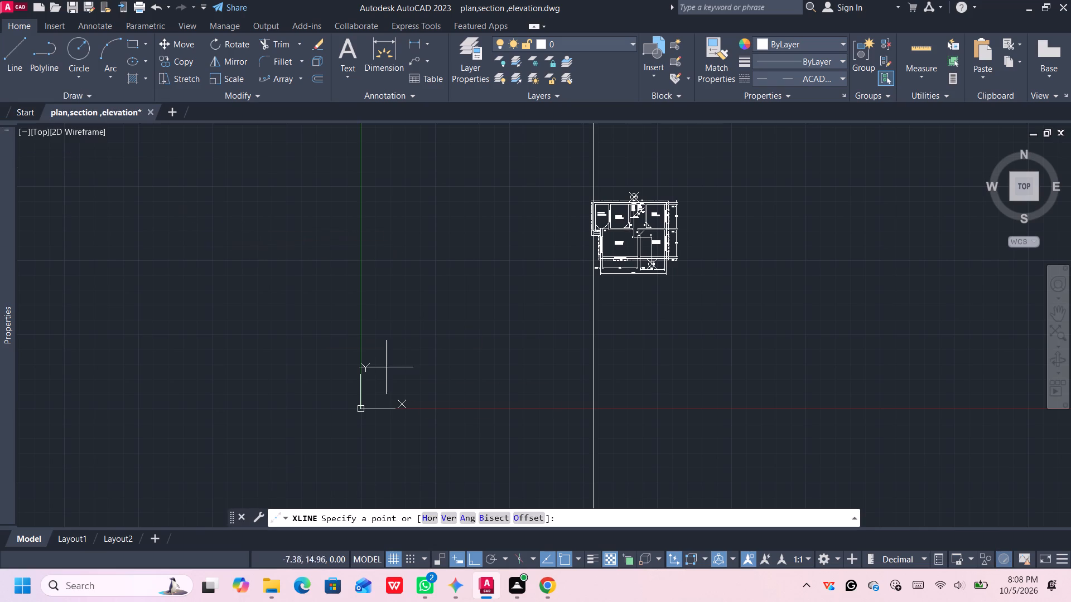
left_click(446, 516)
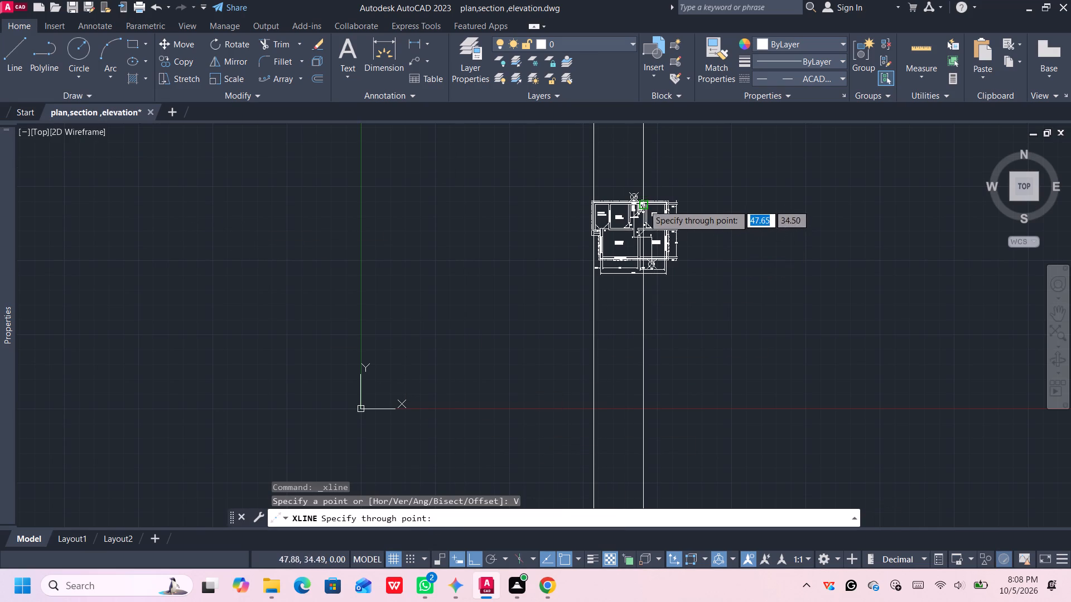
scroll(614, 195, "up", 2)
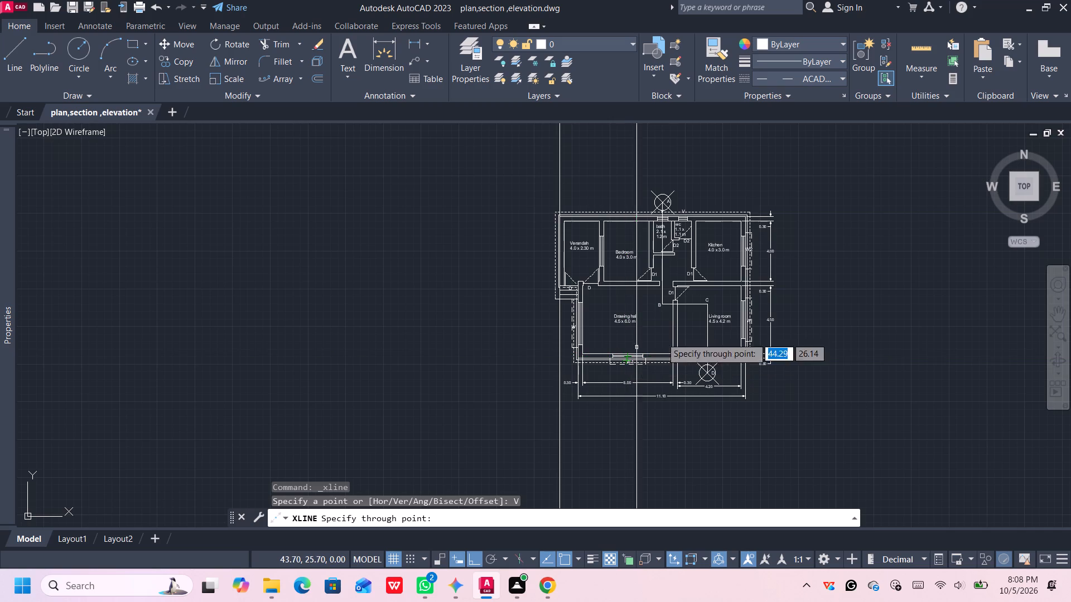
scroll(745, 214, "up", 4)
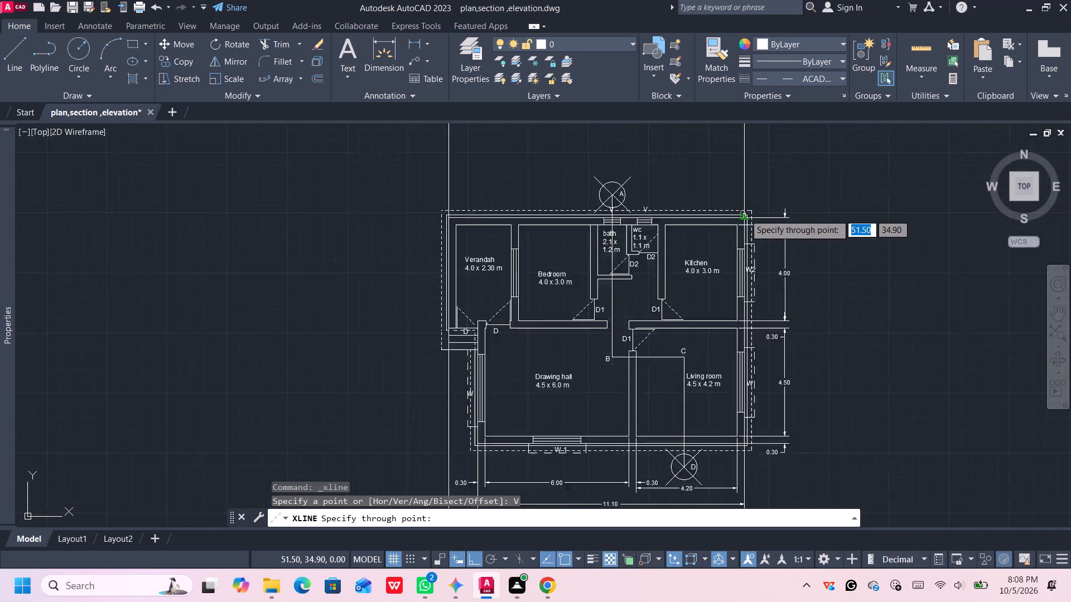
scroll(745, 214, "up", 2)
left_click(739, 224)
Add vertical construction lines through the Verandah-side west edge and Kitchen-side east edge of the solid outline just outside the outer walls.
scroll(761, 222, "down", 2)
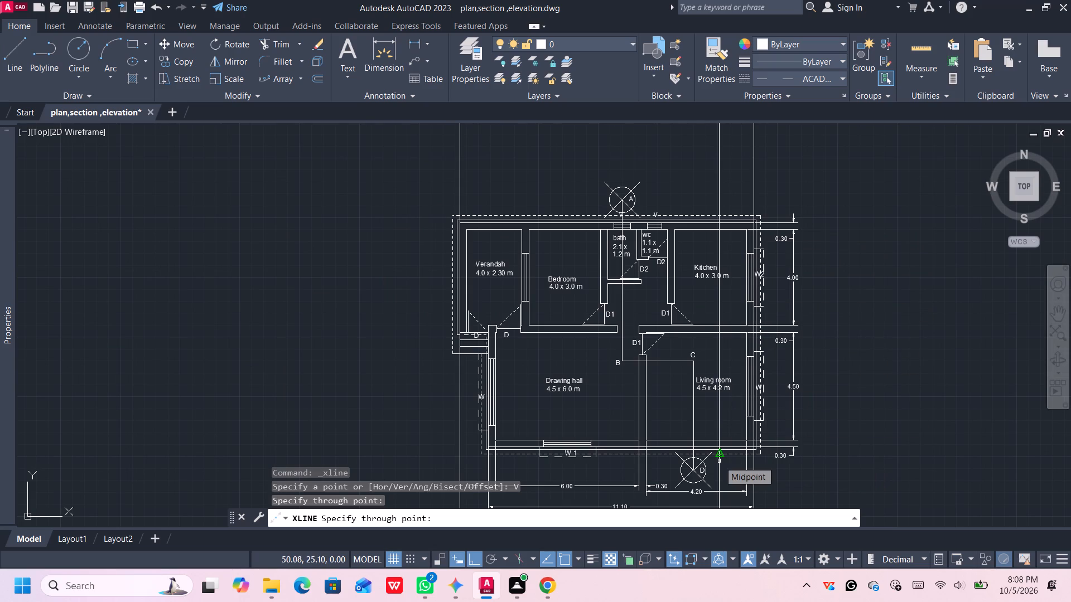
middle_click_drag(674, 457, 673, 435)
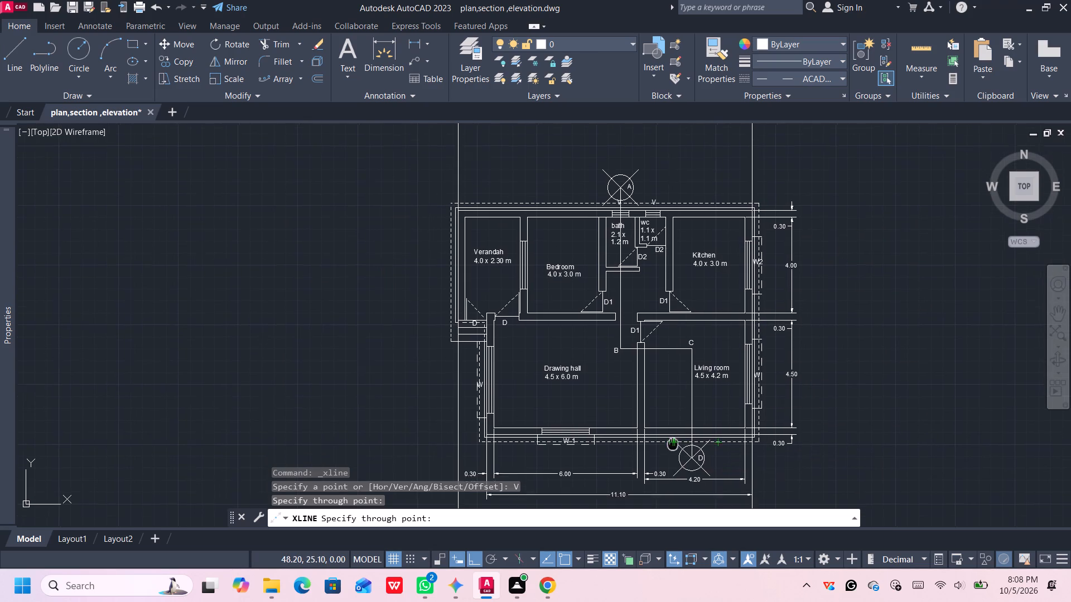
middle_click_drag(673, 435, 679, 360)
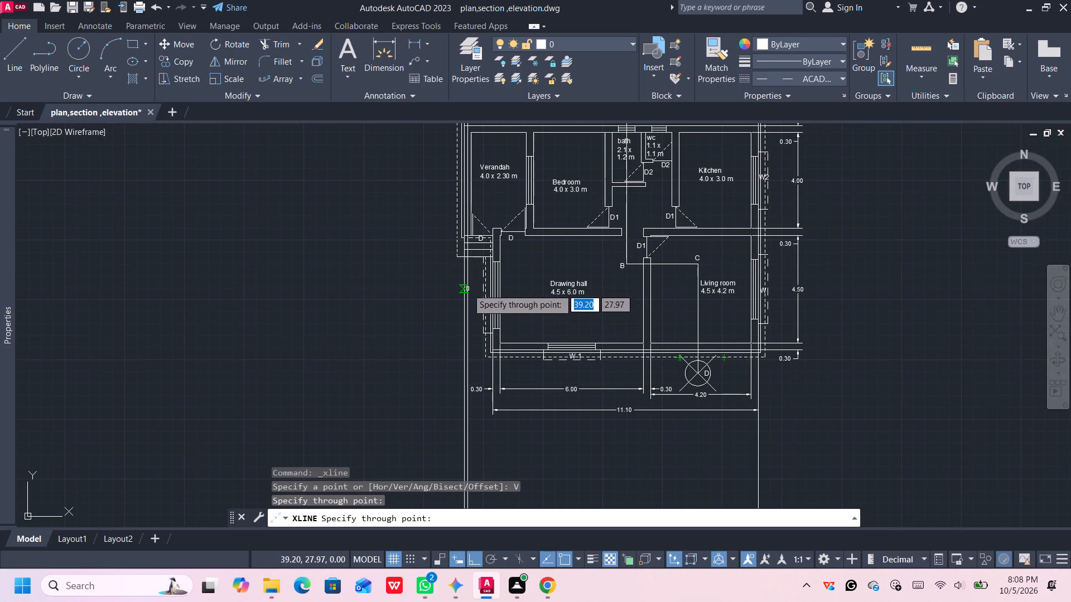
middle_click_drag(467, 290, 503, 382)
scroll(489, 318, "up", 2)
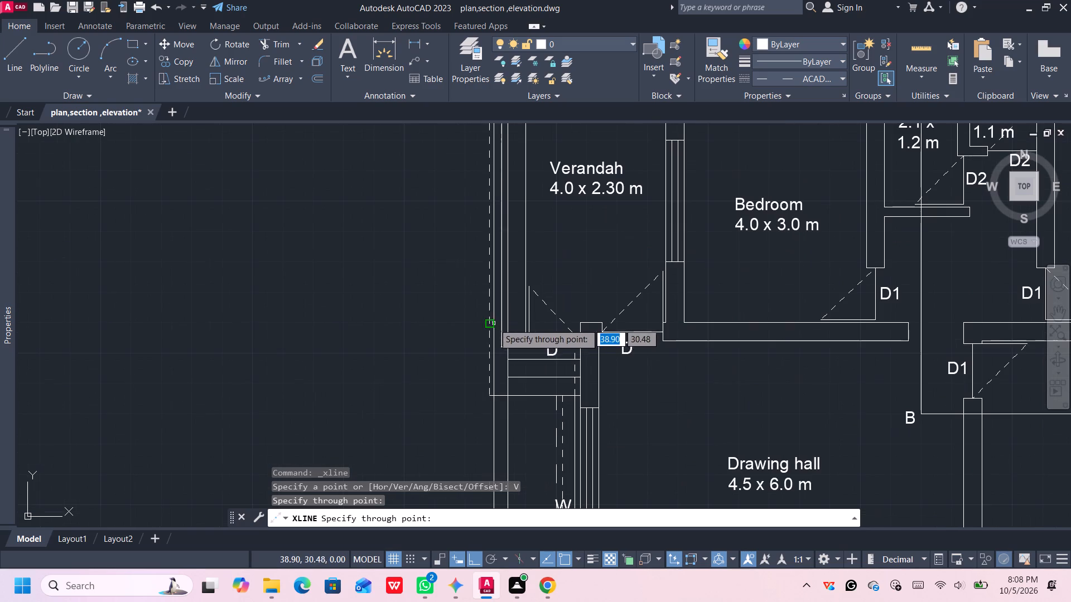
left_click(500, 346)
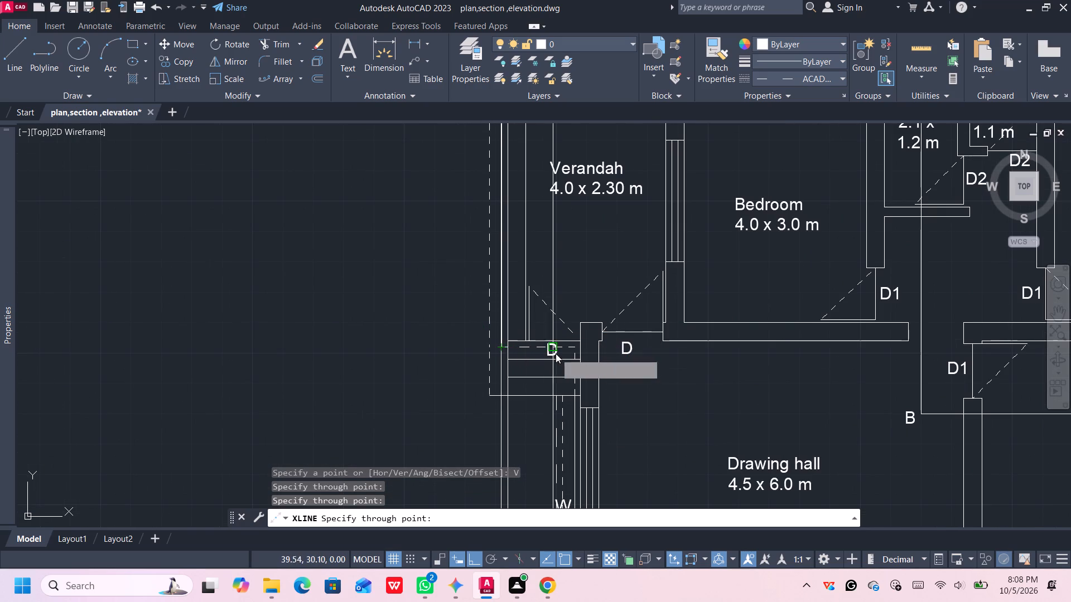
scroll(593, 351, "down", 4)
scroll(758, 302, "up", 1)
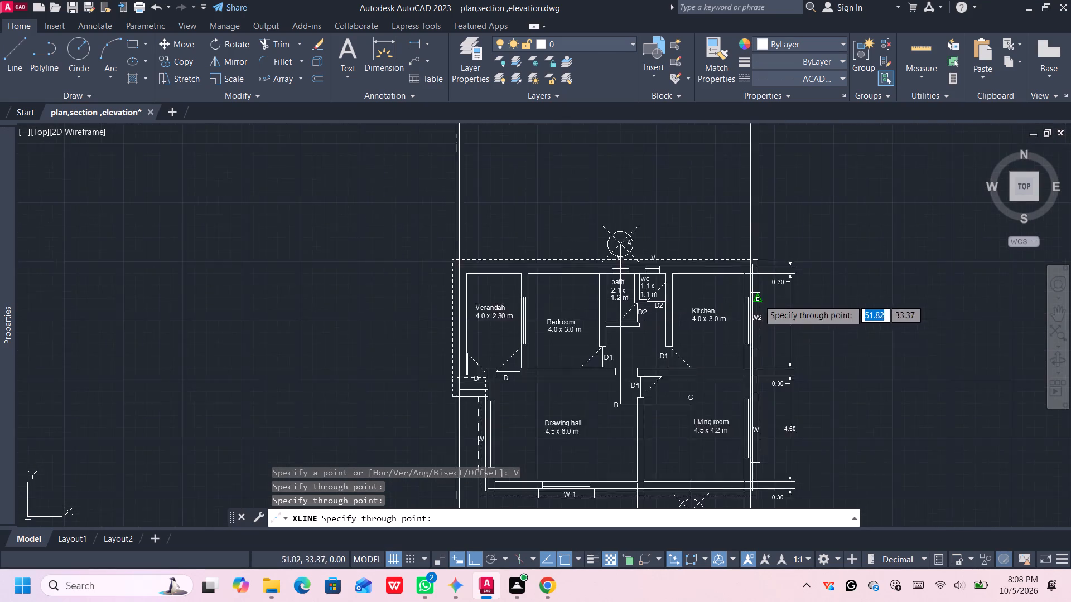
scroll(758, 299, "up", 1)
scroll(749, 242, "up", 4)
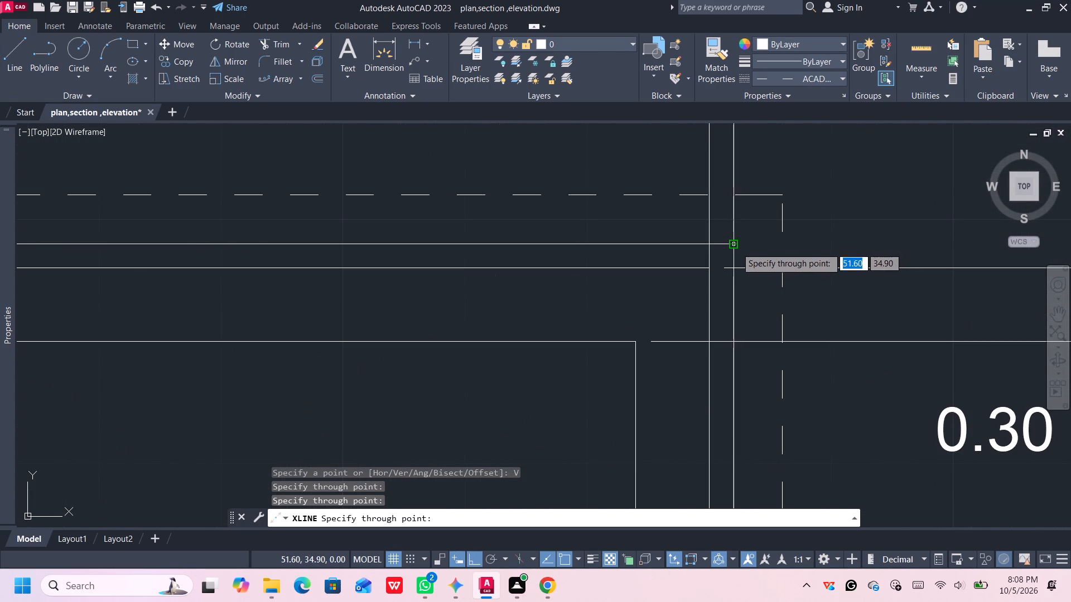
left_click(736, 247)
Add vertical construction lines through the northeast and northwest corners of the dashed outline surrounding the plan.
scroll(752, 361, "down", 4)
middle_click_drag(752, 360, 760, 297)
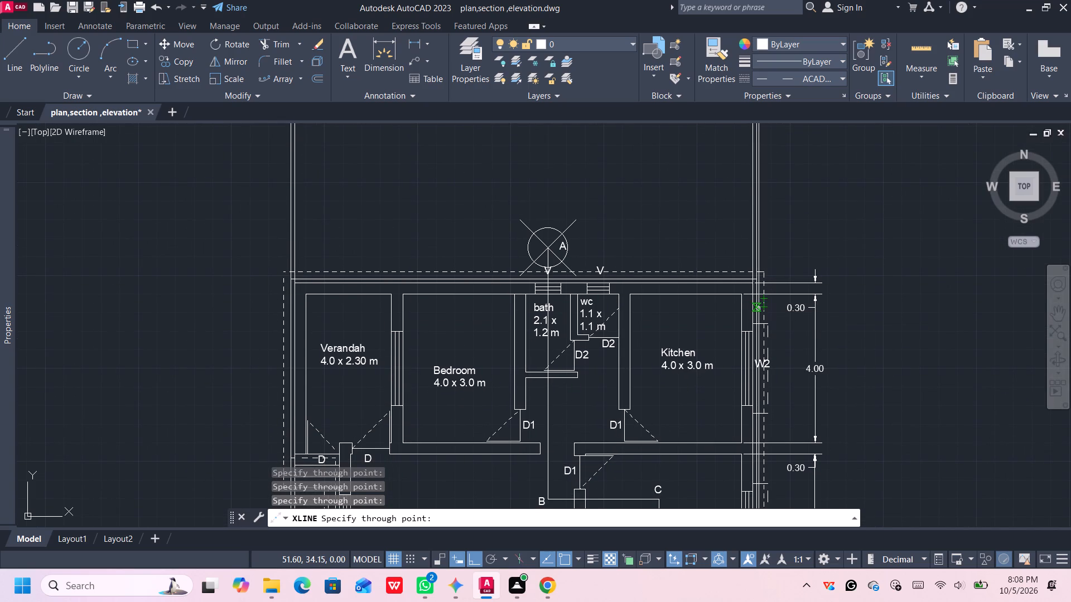
left_click(765, 274)
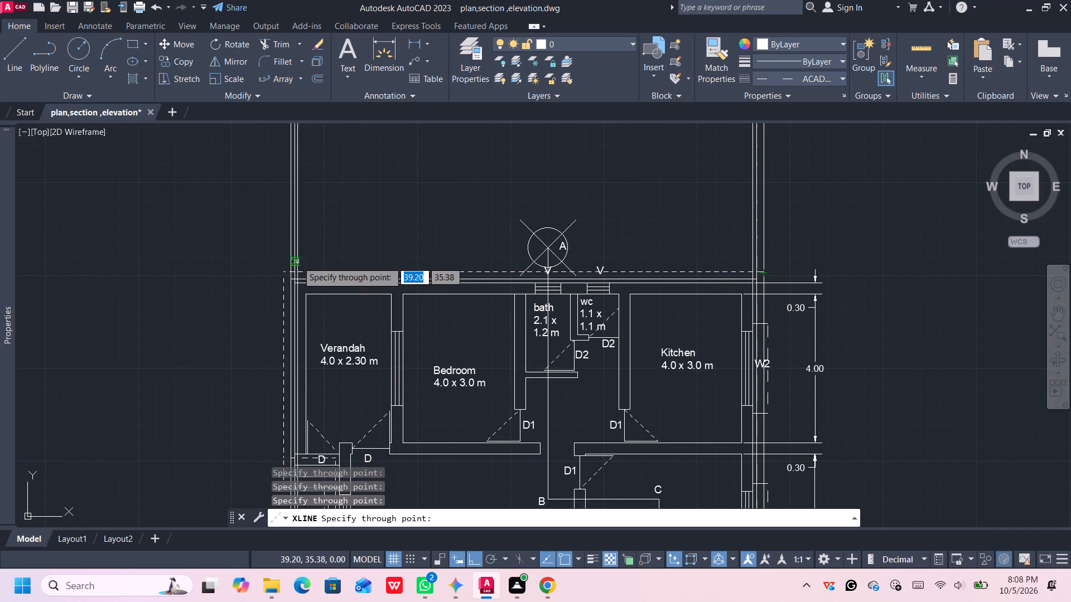
left_click(286, 273)
Add a vertical construction line along the Drawing hall's outer west wall face, beside the Verandah steps.
scroll(334, 287, "down", 2)
middle_click_drag(354, 304, 351, 285)
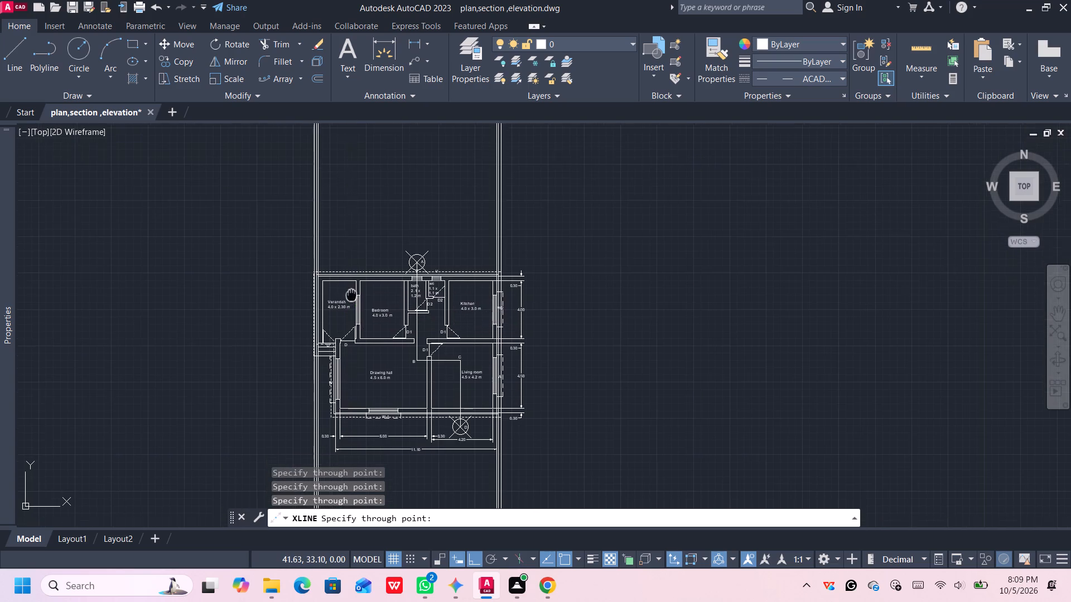
middle_click_drag(351, 285, 360, 241)
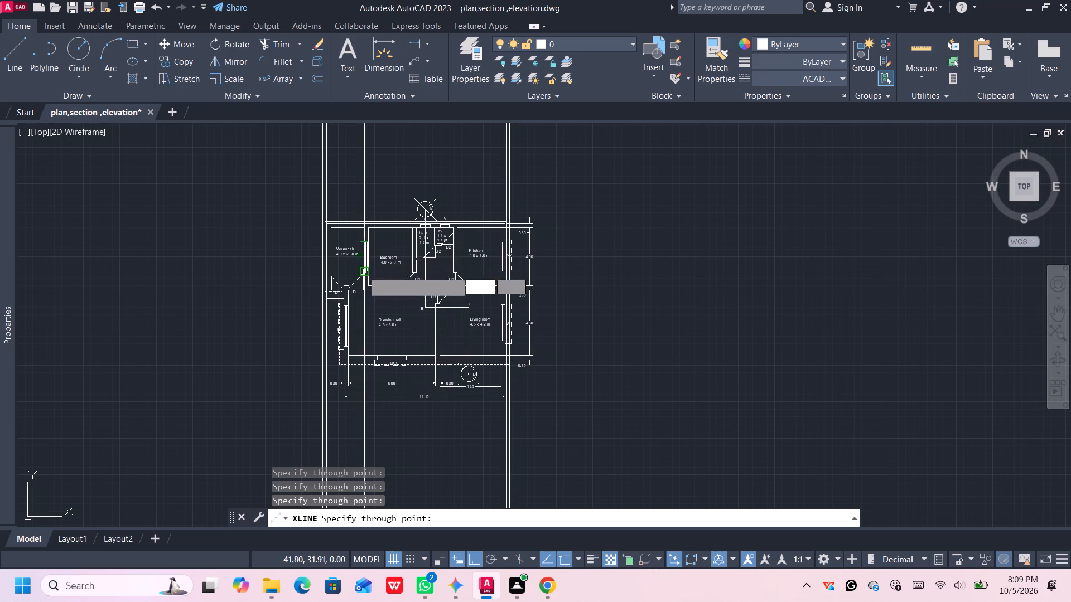
scroll(330, 315, "up", 3)
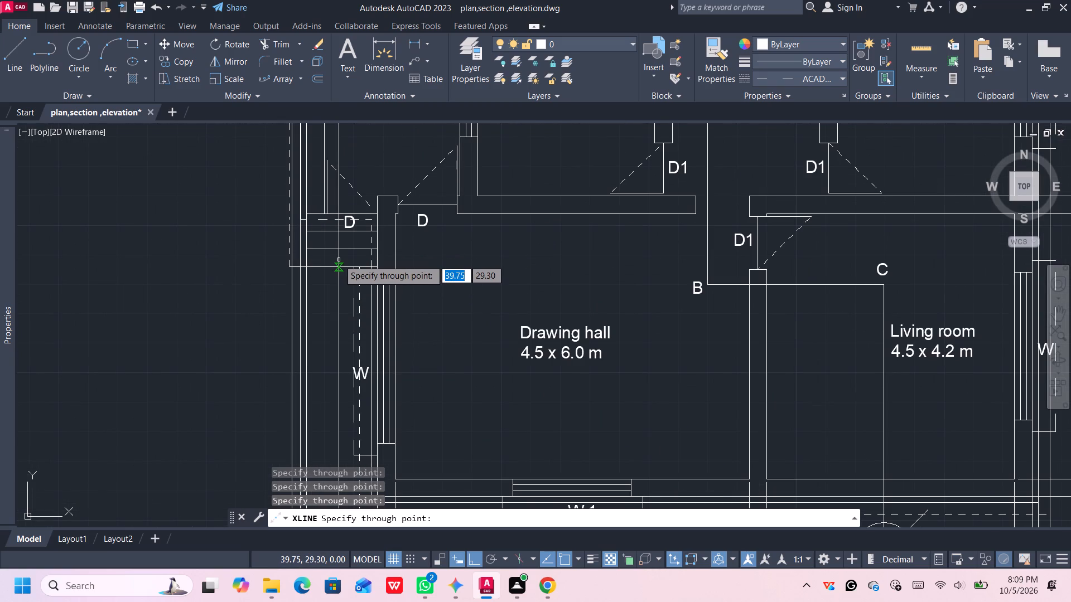
scroll(339, 260, "up", 1)
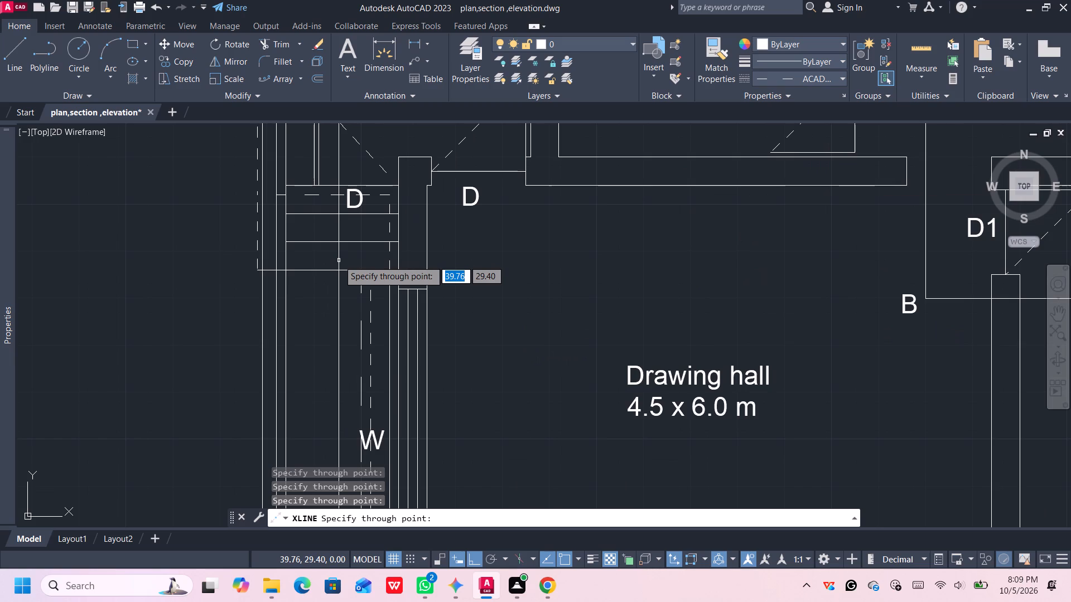
scroll(337, 260, "down", 1)
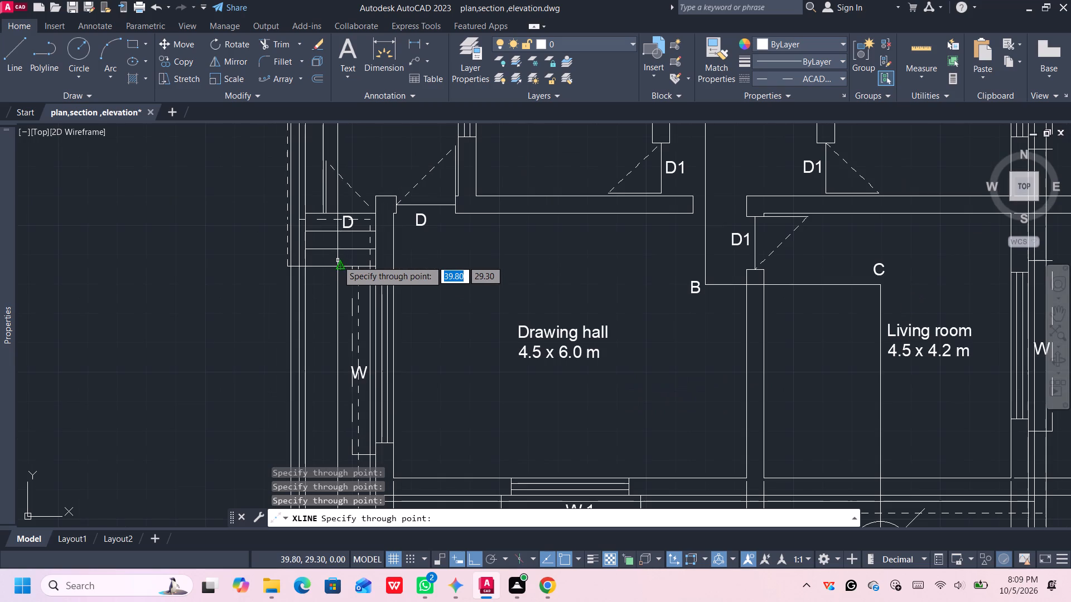
left_click(374, 263)
Add vertical construction lines through both ends of window W1 in the Drawing hall's south wall, and finish the set.
scroll(418, 323, "down", 3)
middle_click_drag(423, 346, 409, 263)
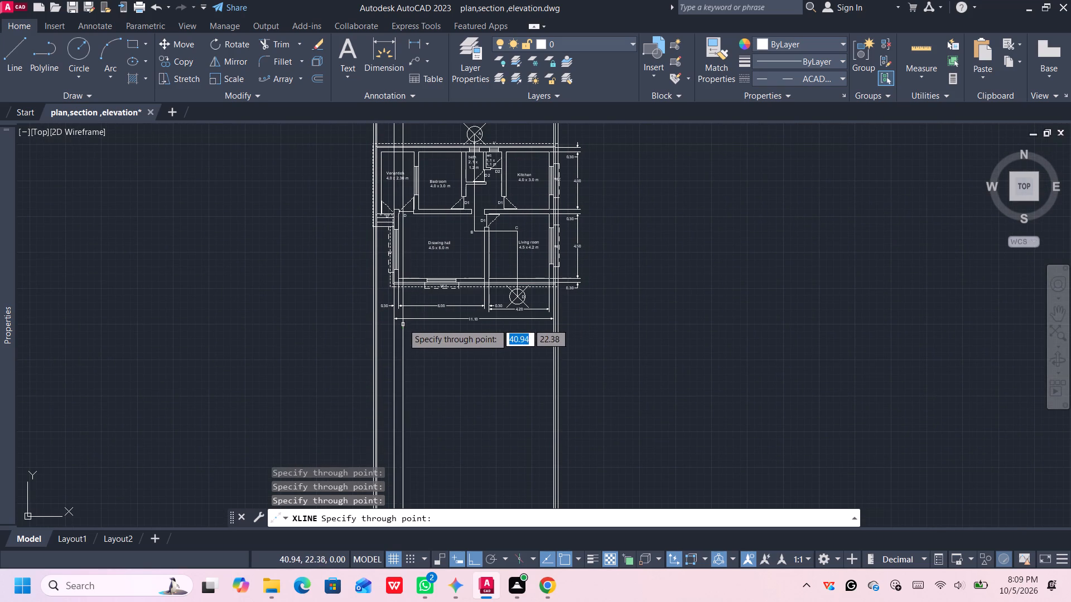
scroll(409, 298, "up", 3)
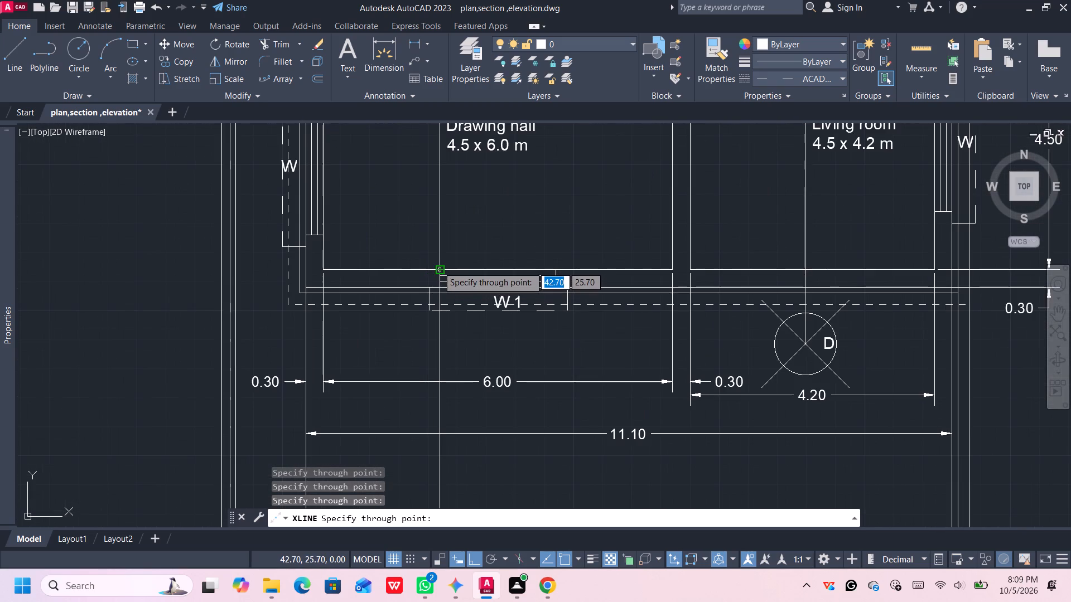
left_click(438, 266)
left_click(556, 270)
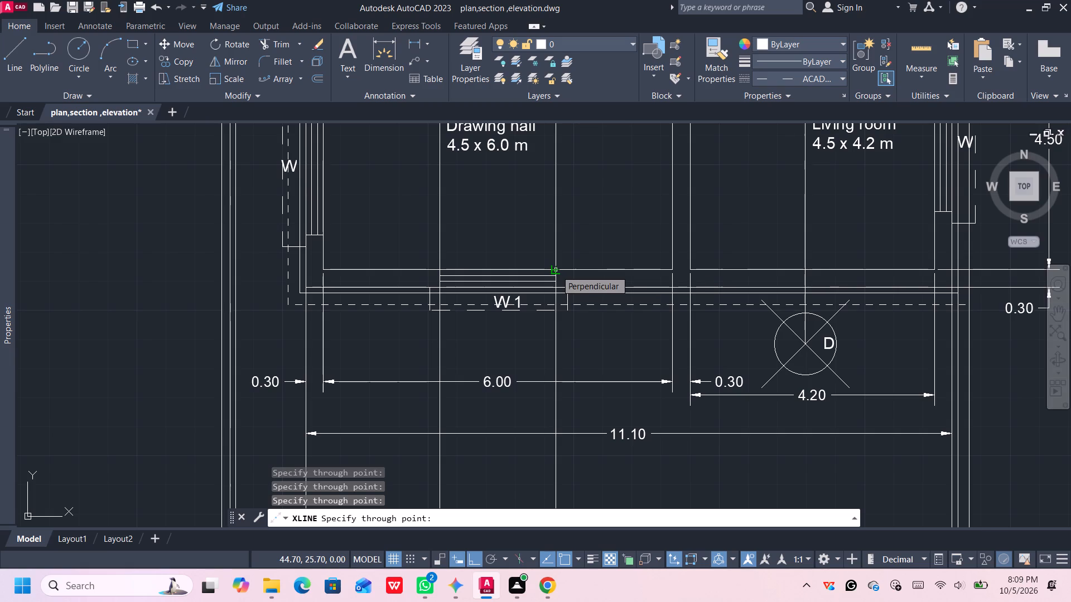
scroll(556, 270, "down", 4)
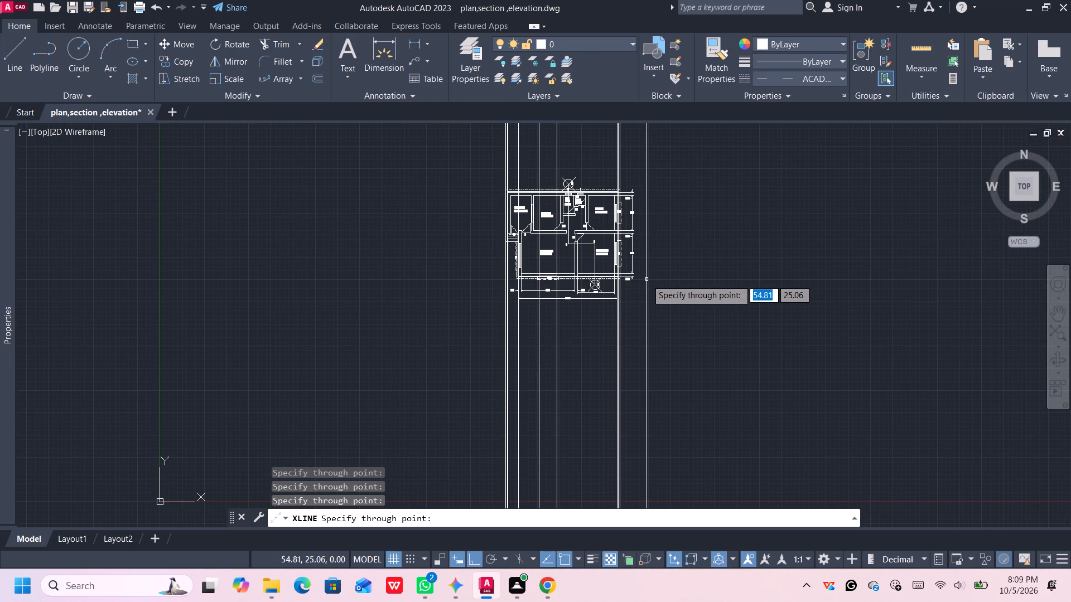
middle_click_drag(646, 279, 662, 338)
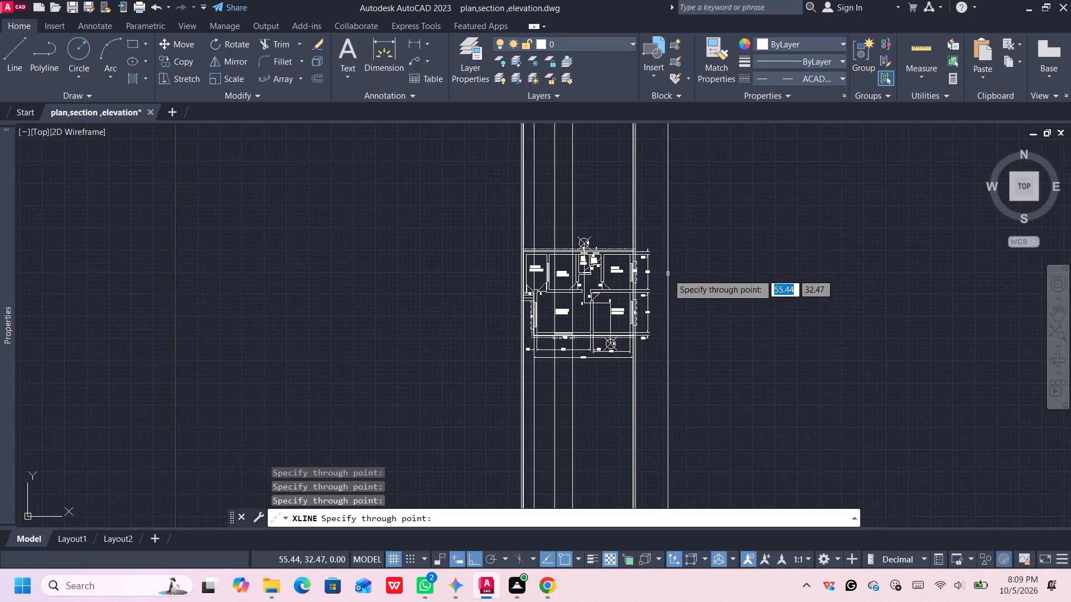
middle_click_drag(668, 274, 668, 284)
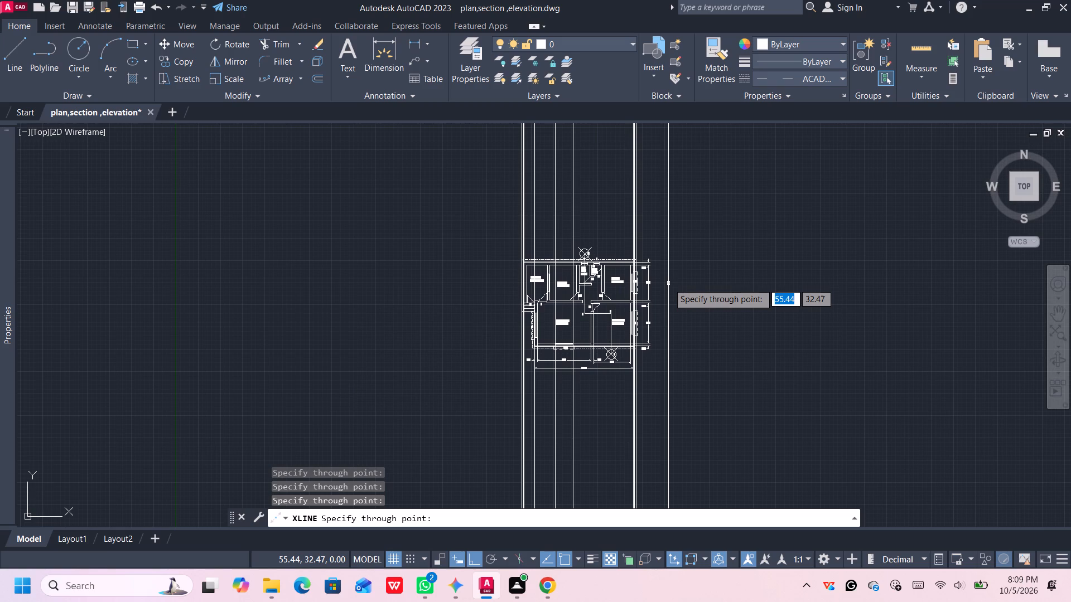
scroll(660, 287, "up", 1)
middle_click_drag(661, 293, 678, 328)
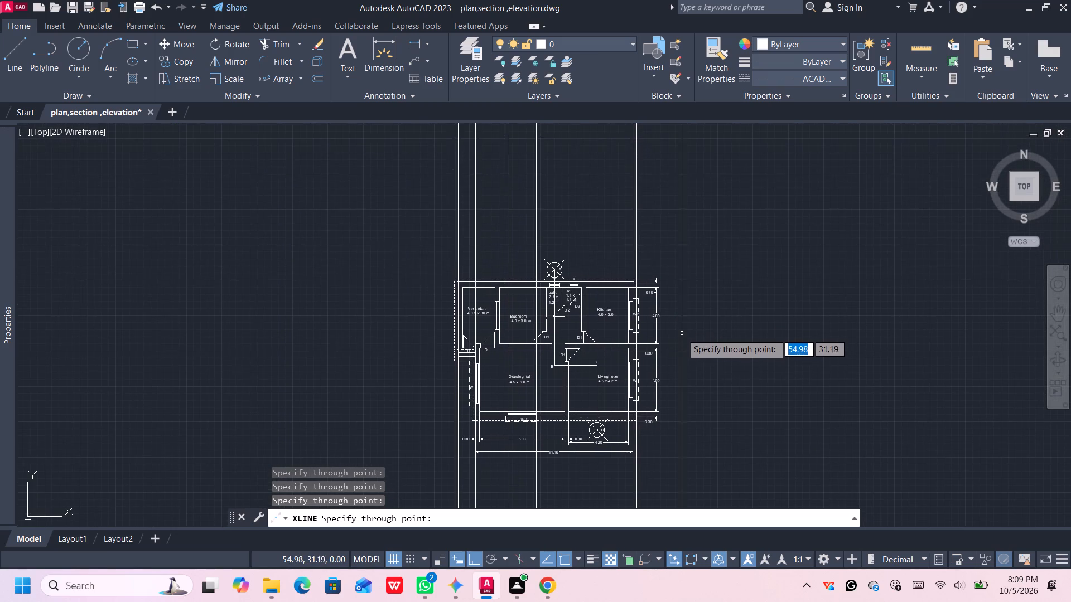
scroll(682, 331, "down", 2)
middle_click_drag(682, 332, 687, 344)
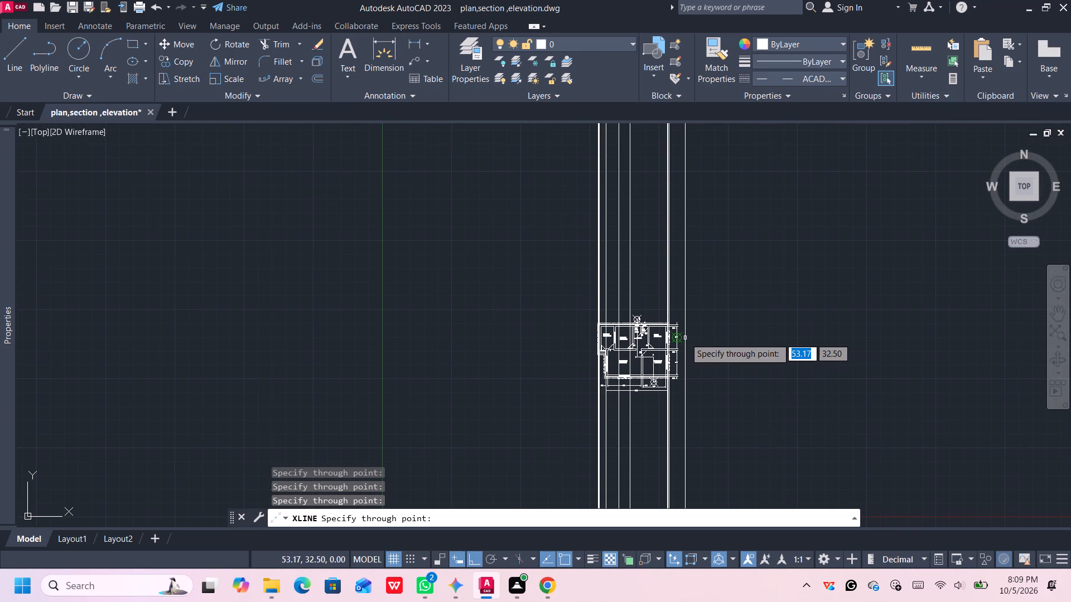
key("Return")
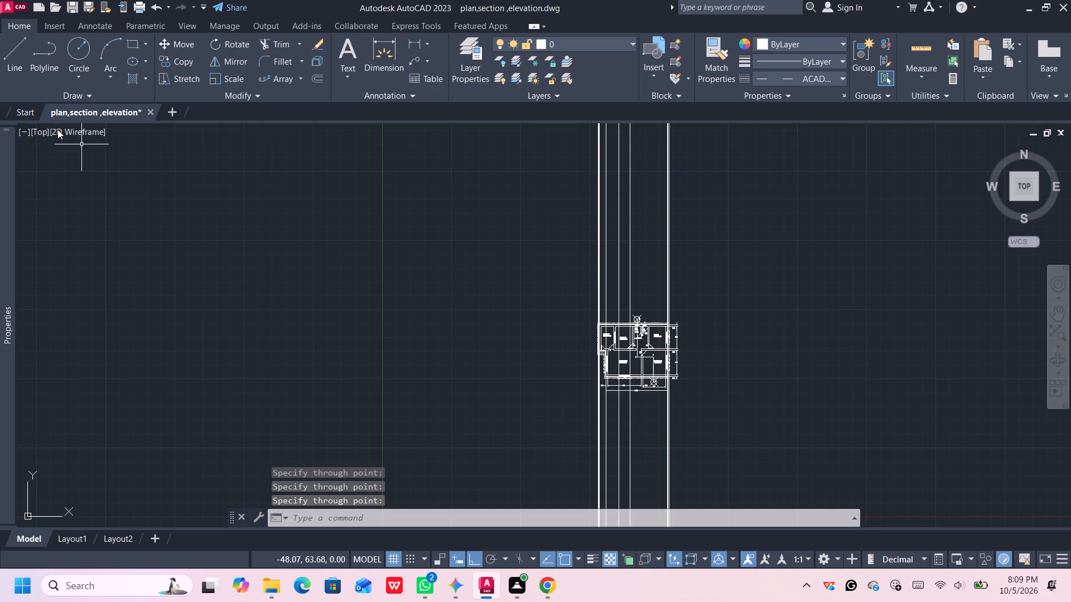
Draw a horizontal construction line across the vertical ones, about 5 m north of the plan's north wall.
left_click(78, 90)
left_click(41, 111)
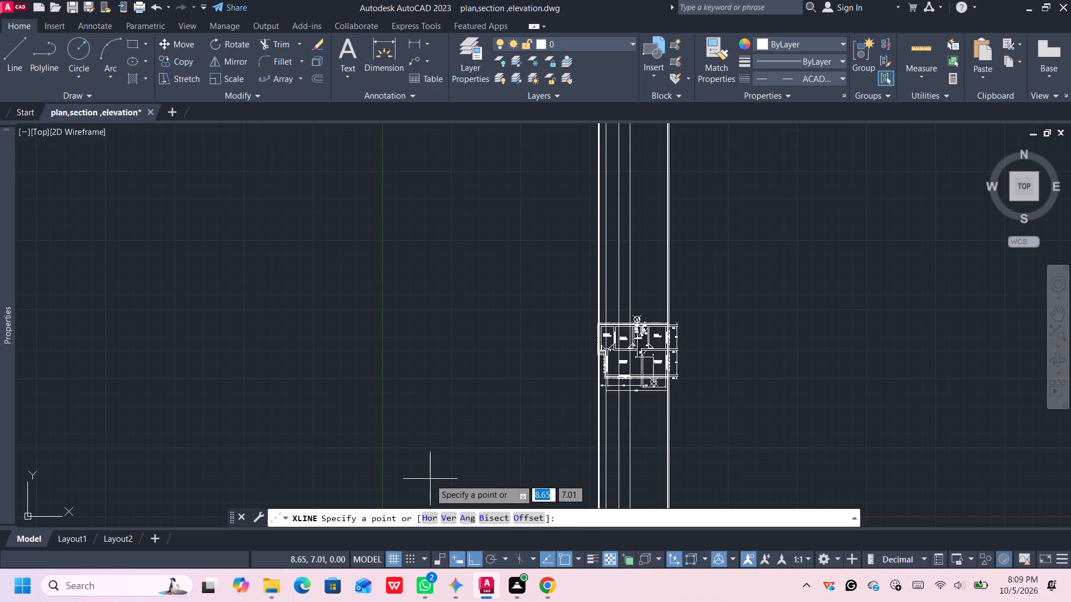
left_click(430, 517)
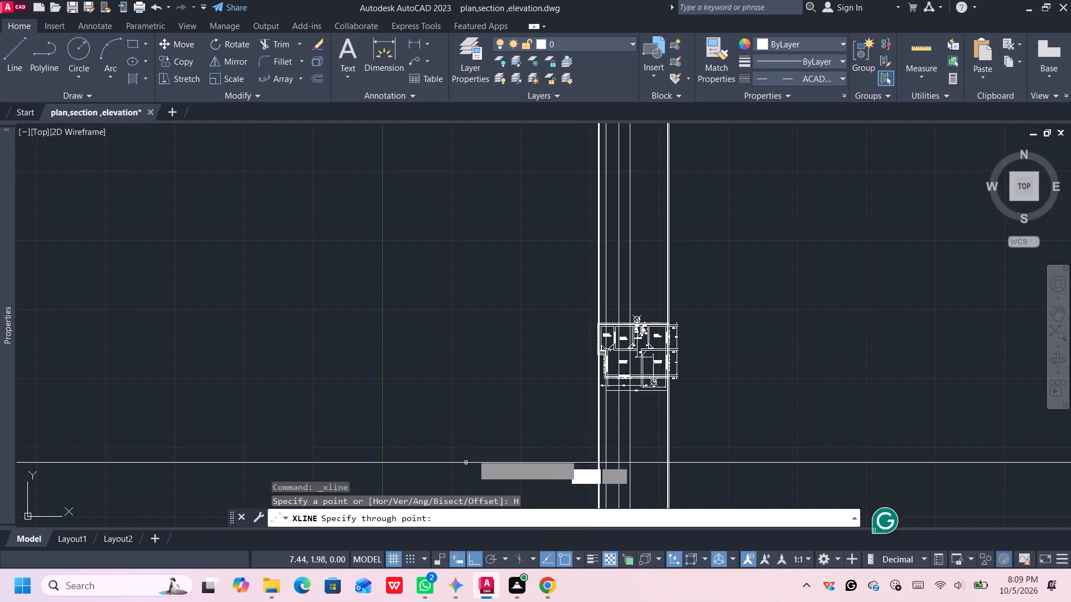
scroll(607, 323, "up", 4)
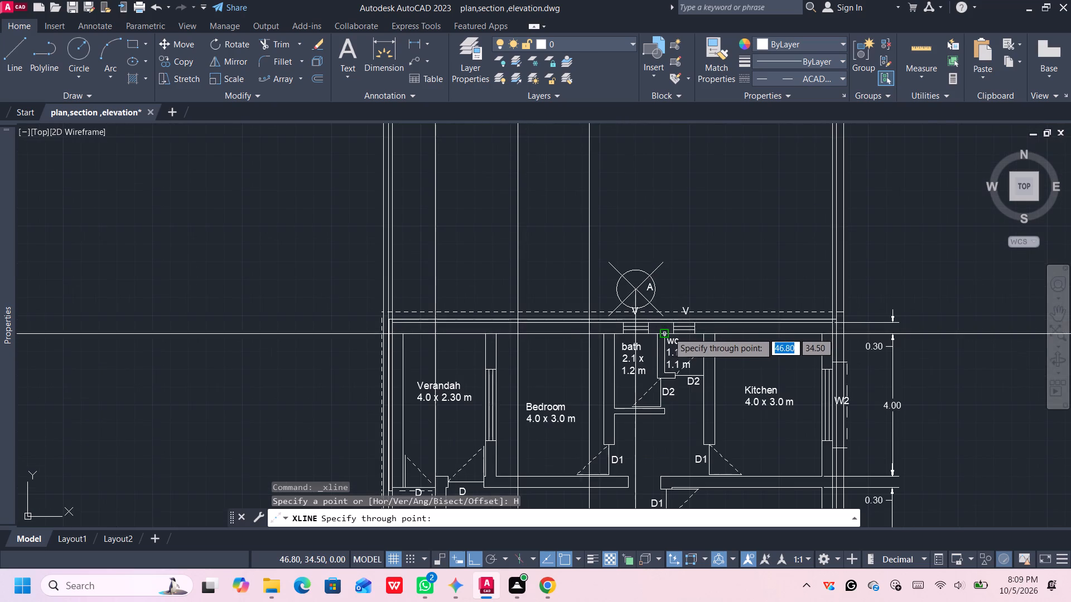
scroll(671, 331, "up", 1)
middle_click_drag(668, 331, 629, 259)
scroll(631, 264, "up", 1)
scroll(645, 276, "down", 3)
middle_click_drag(694, 326, 619, 202)
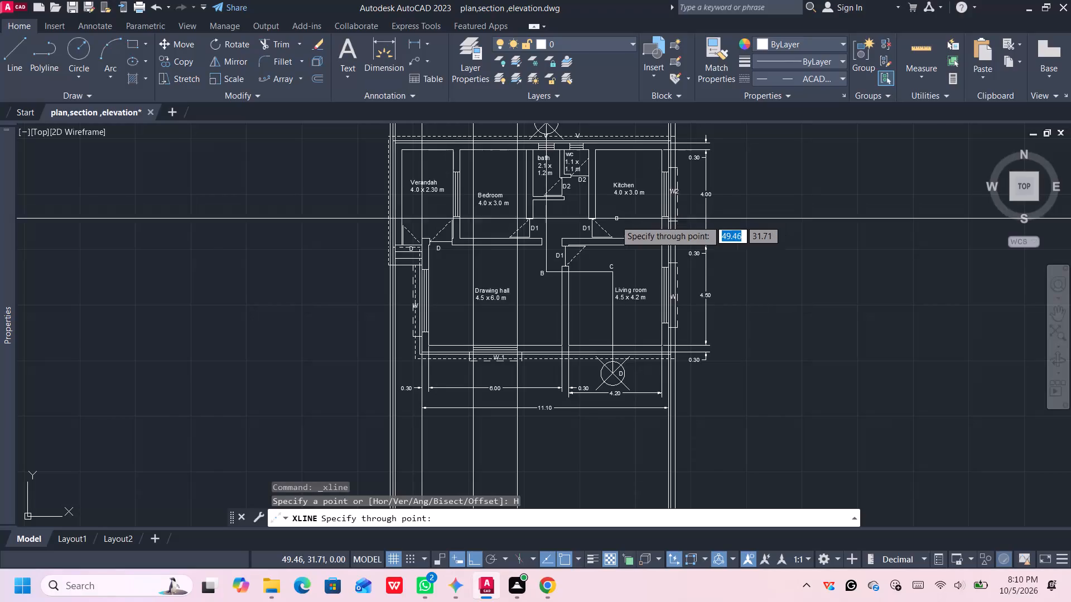
middle_click_drag(606, 185, 576, 413)
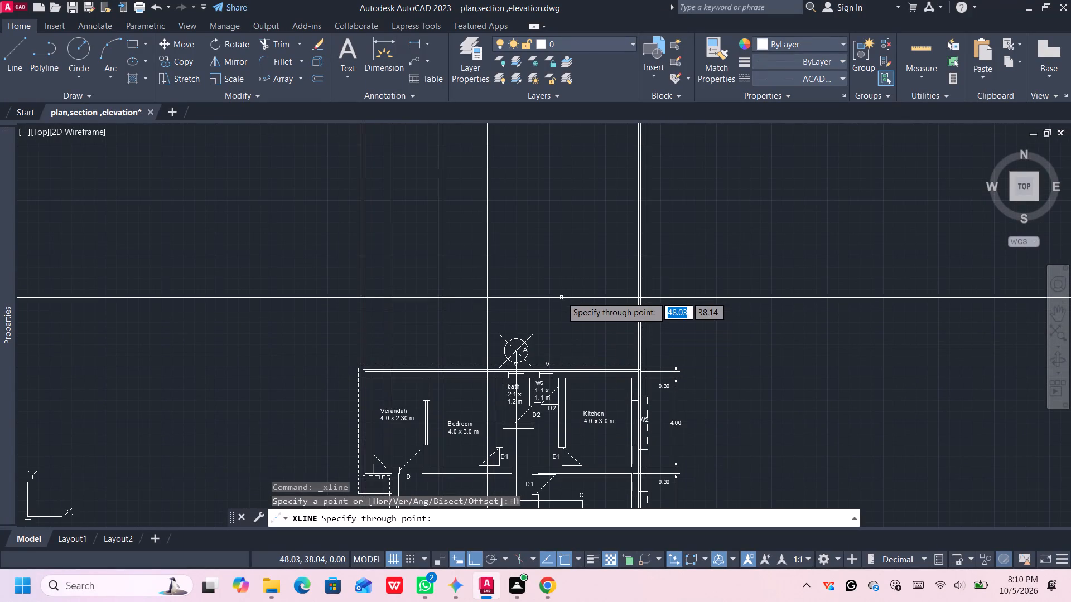
left_click(566, 258)
scroll(589, 296, "down", 2)
middle_click_drag(587, 296, 580, 227)
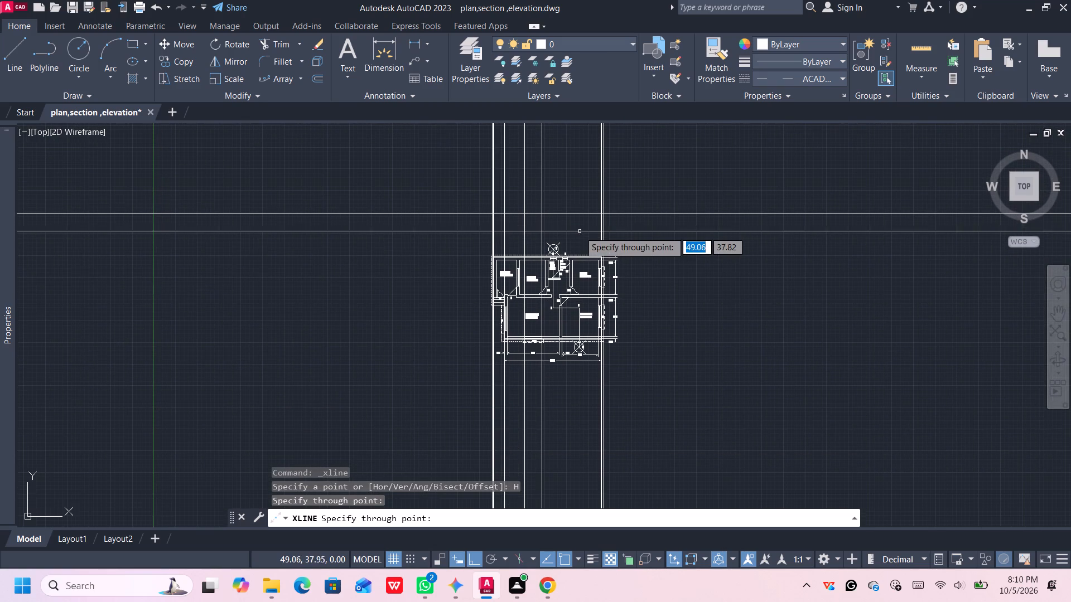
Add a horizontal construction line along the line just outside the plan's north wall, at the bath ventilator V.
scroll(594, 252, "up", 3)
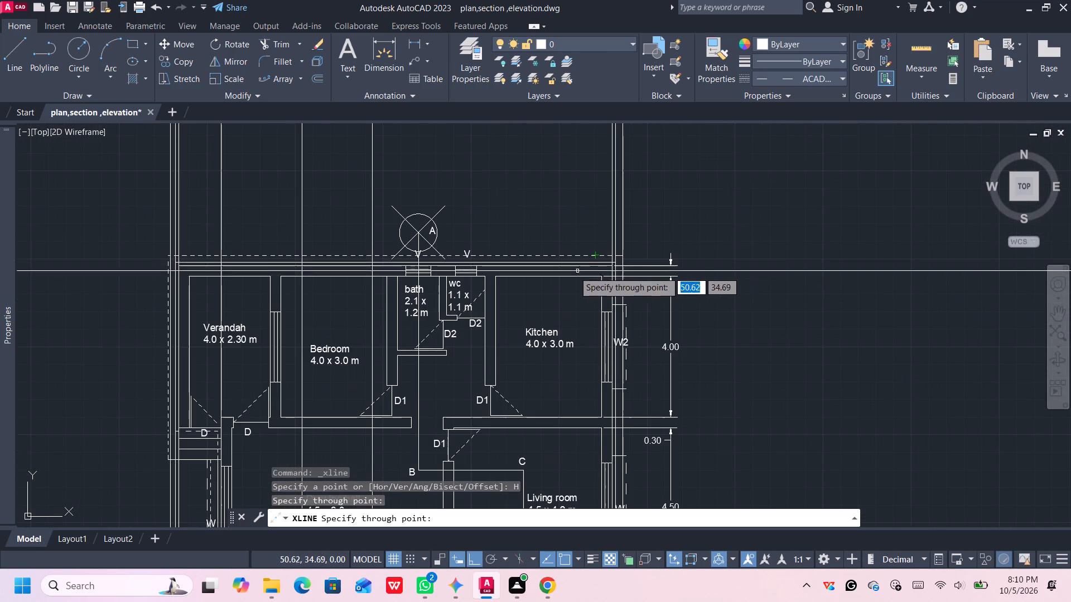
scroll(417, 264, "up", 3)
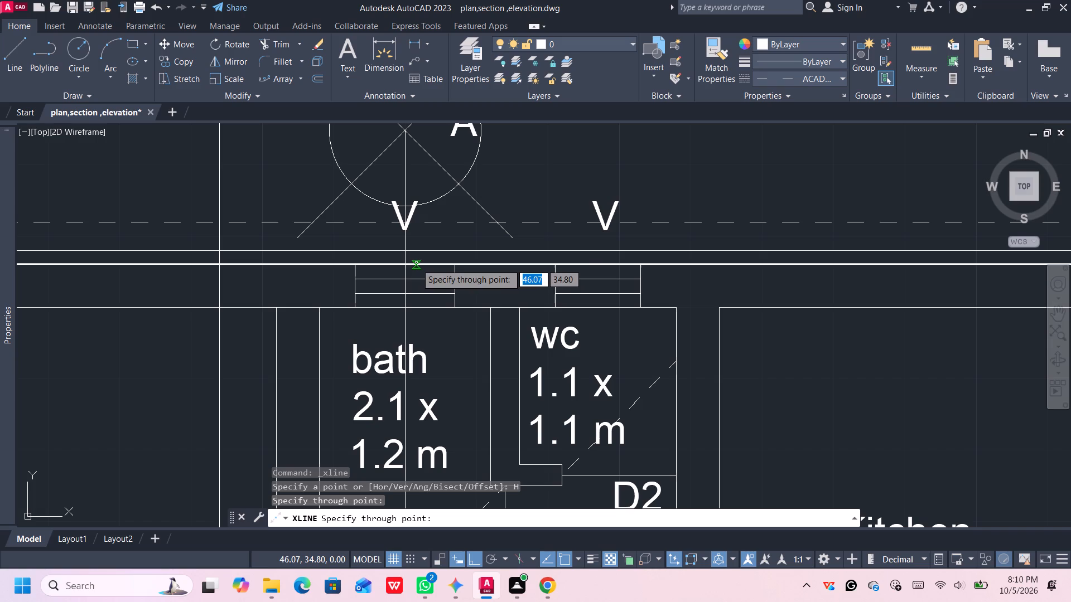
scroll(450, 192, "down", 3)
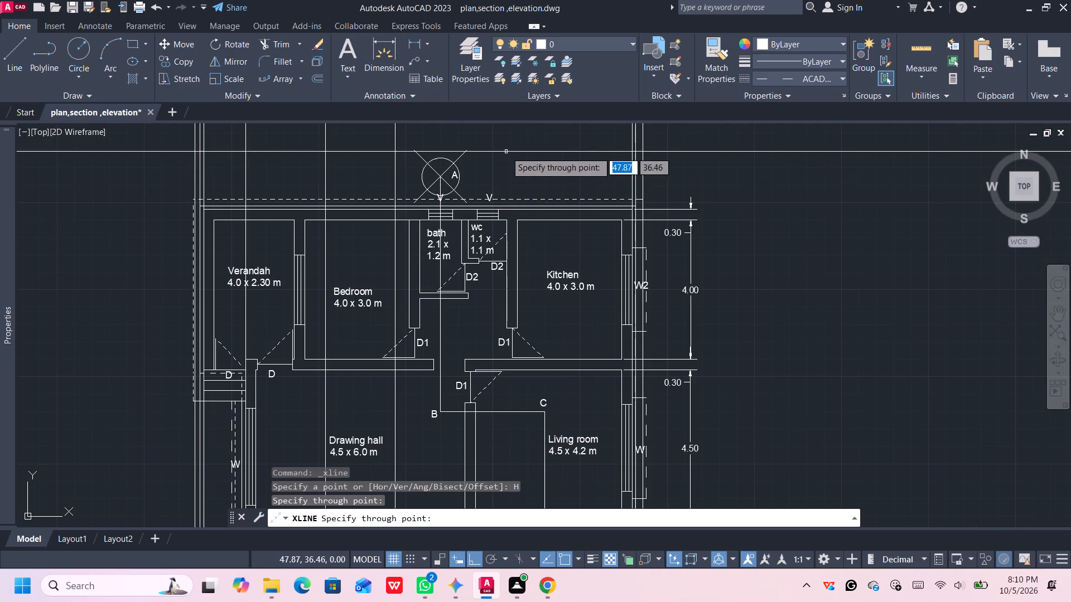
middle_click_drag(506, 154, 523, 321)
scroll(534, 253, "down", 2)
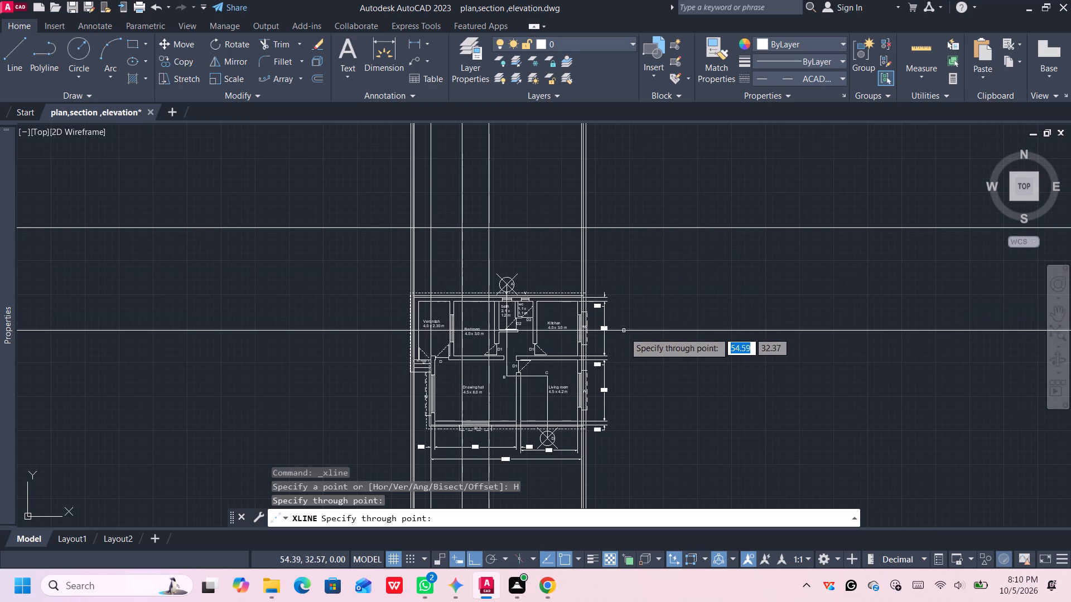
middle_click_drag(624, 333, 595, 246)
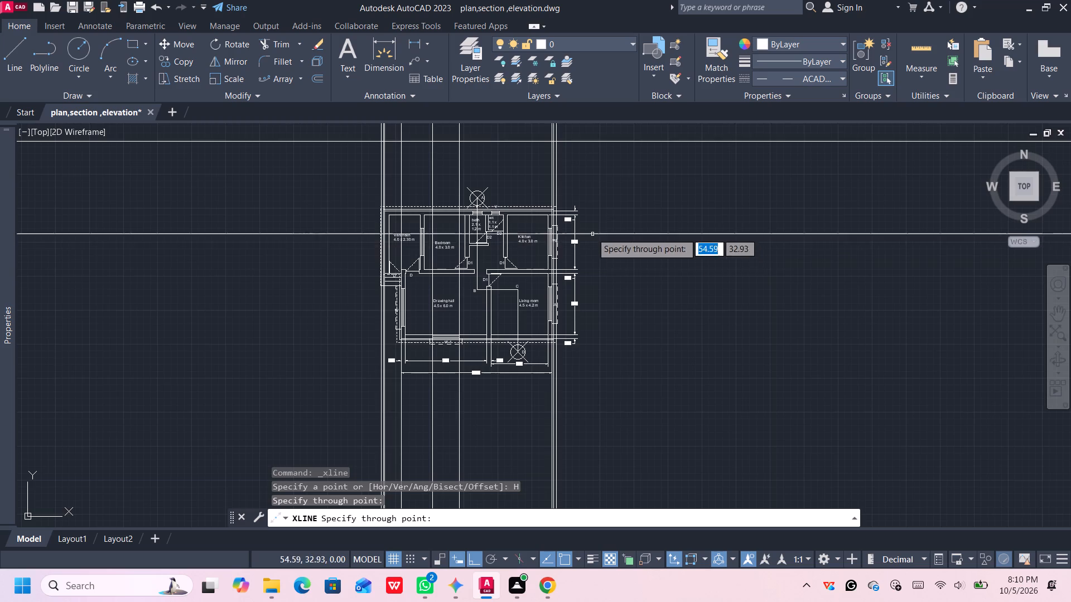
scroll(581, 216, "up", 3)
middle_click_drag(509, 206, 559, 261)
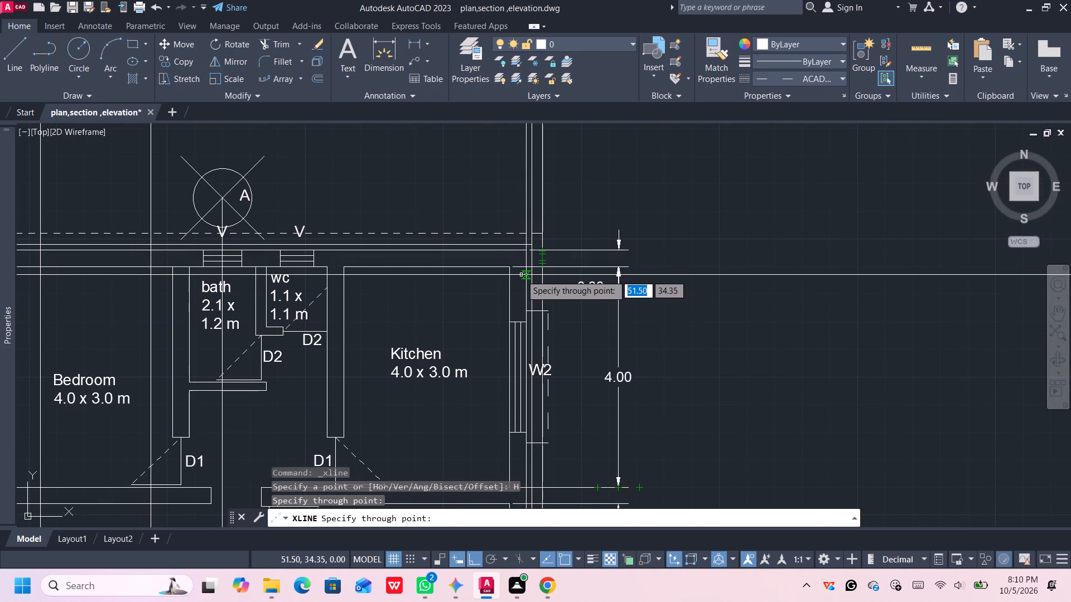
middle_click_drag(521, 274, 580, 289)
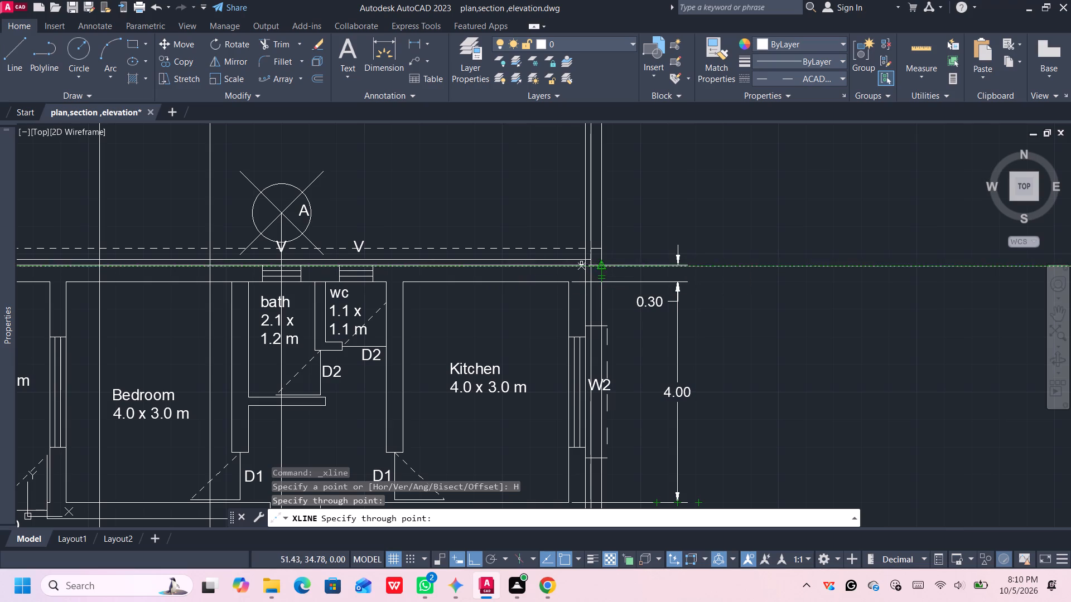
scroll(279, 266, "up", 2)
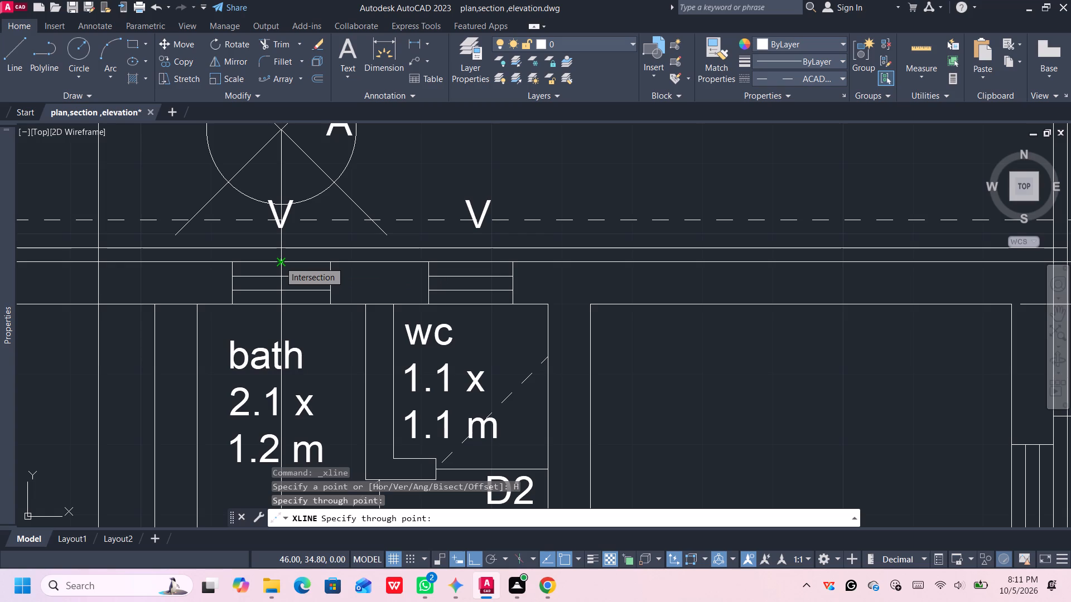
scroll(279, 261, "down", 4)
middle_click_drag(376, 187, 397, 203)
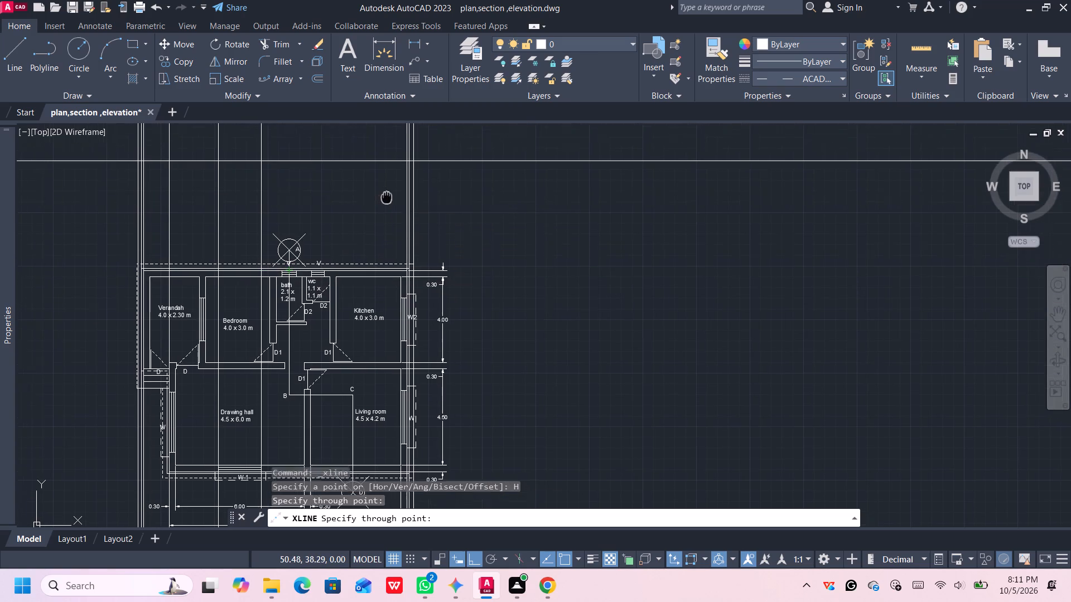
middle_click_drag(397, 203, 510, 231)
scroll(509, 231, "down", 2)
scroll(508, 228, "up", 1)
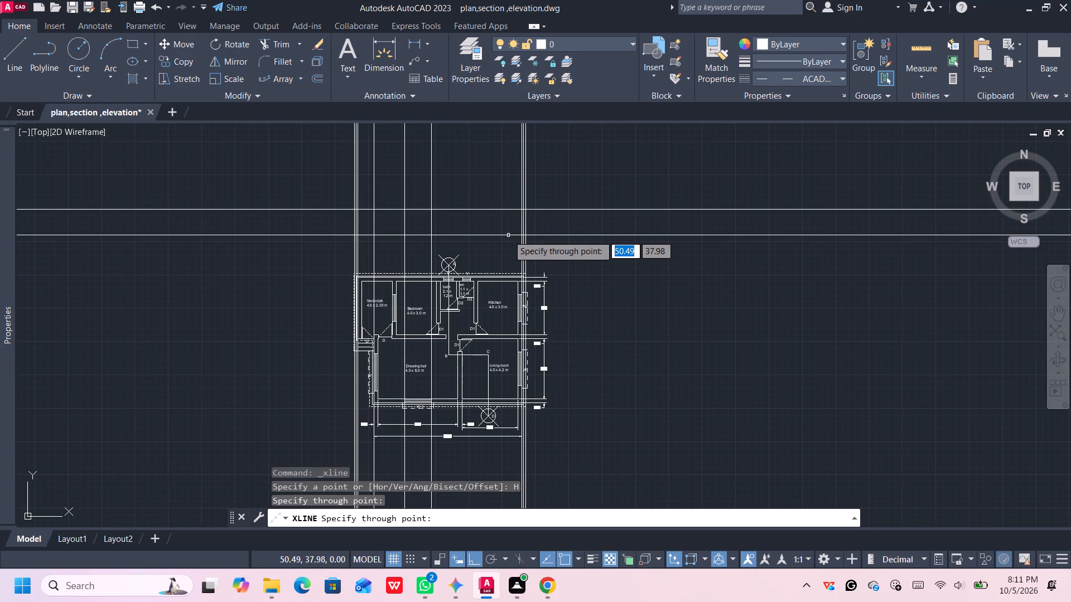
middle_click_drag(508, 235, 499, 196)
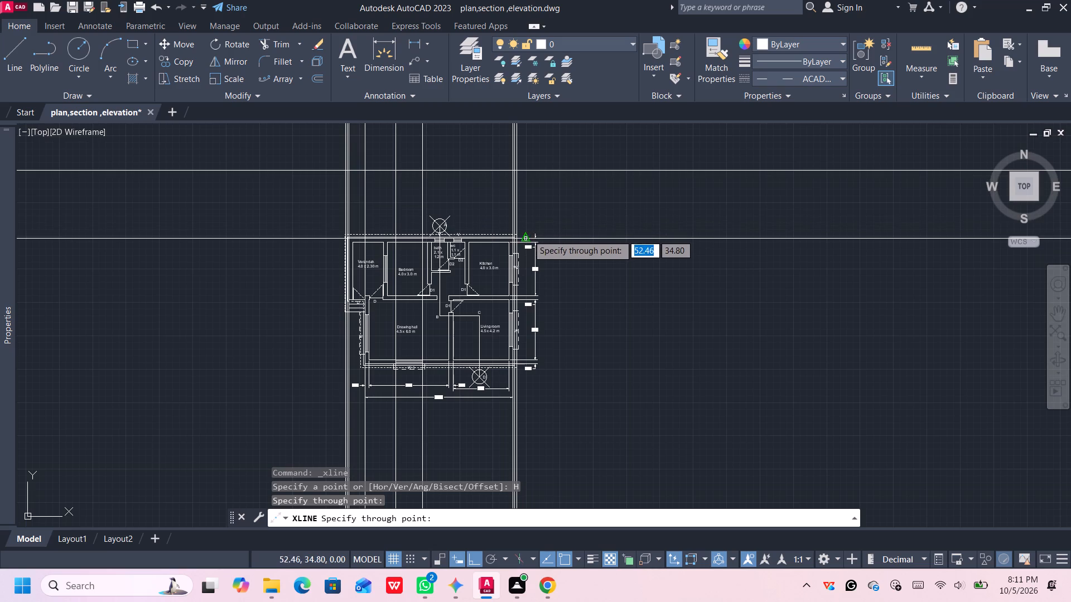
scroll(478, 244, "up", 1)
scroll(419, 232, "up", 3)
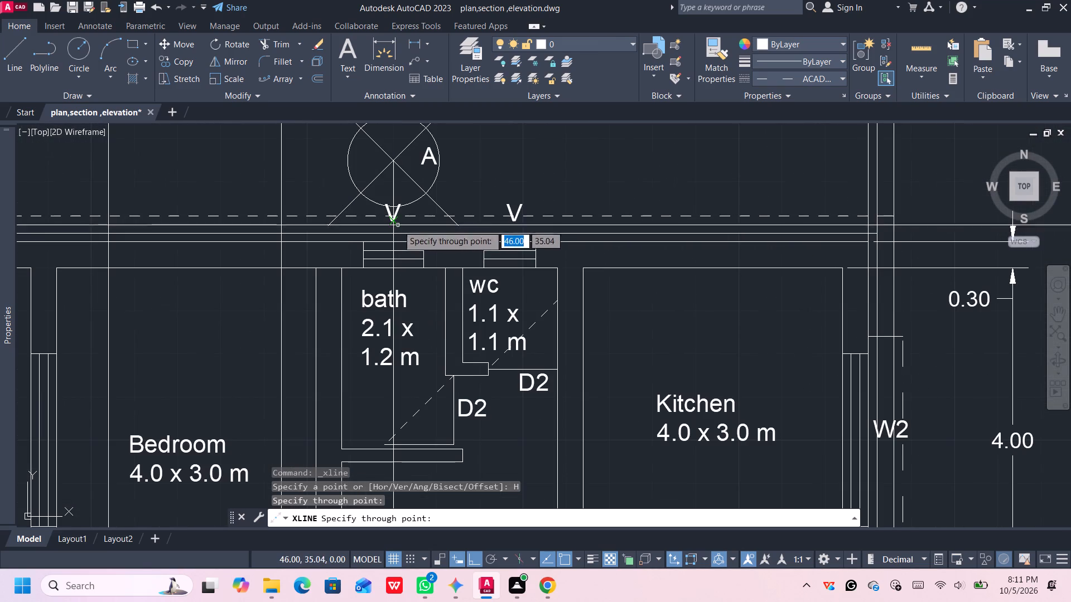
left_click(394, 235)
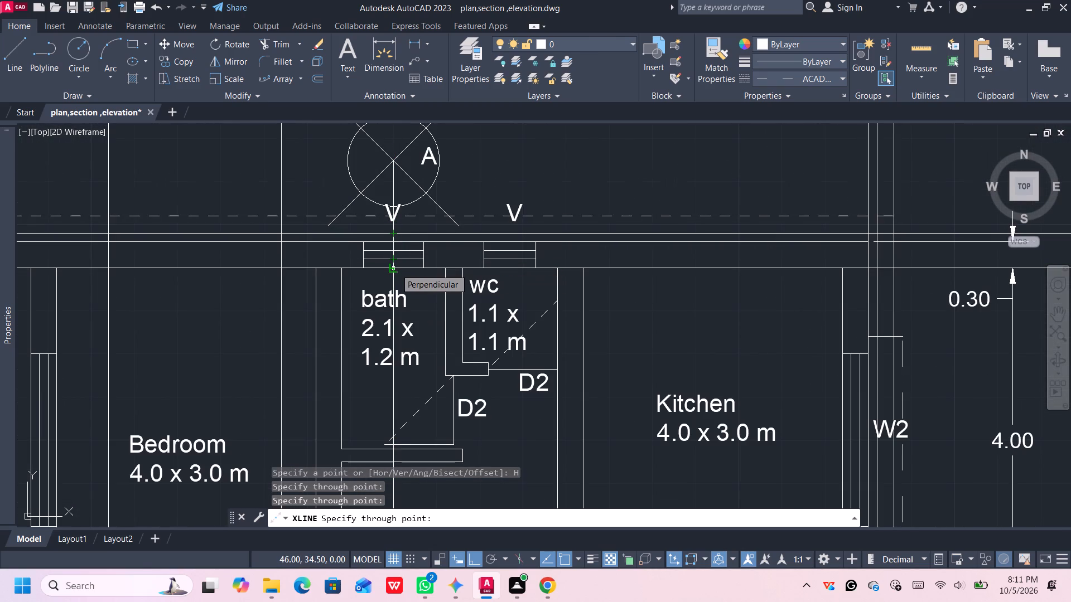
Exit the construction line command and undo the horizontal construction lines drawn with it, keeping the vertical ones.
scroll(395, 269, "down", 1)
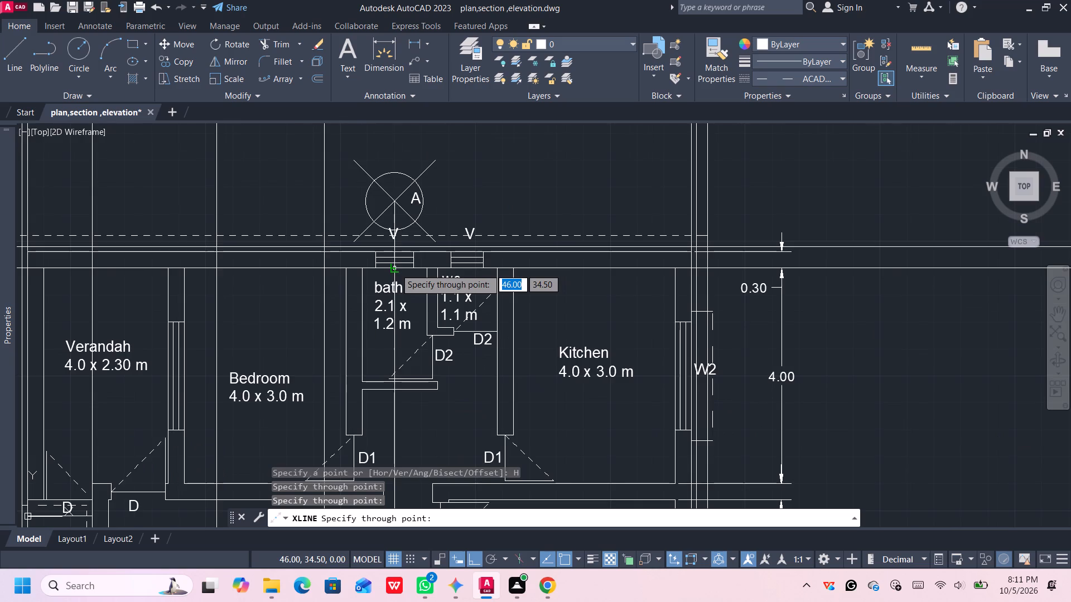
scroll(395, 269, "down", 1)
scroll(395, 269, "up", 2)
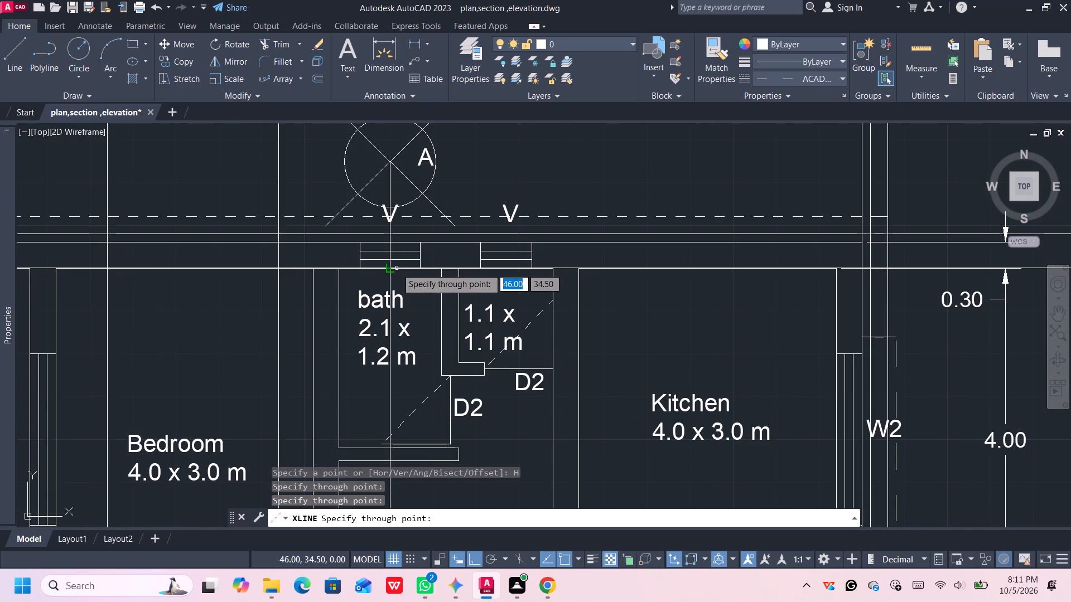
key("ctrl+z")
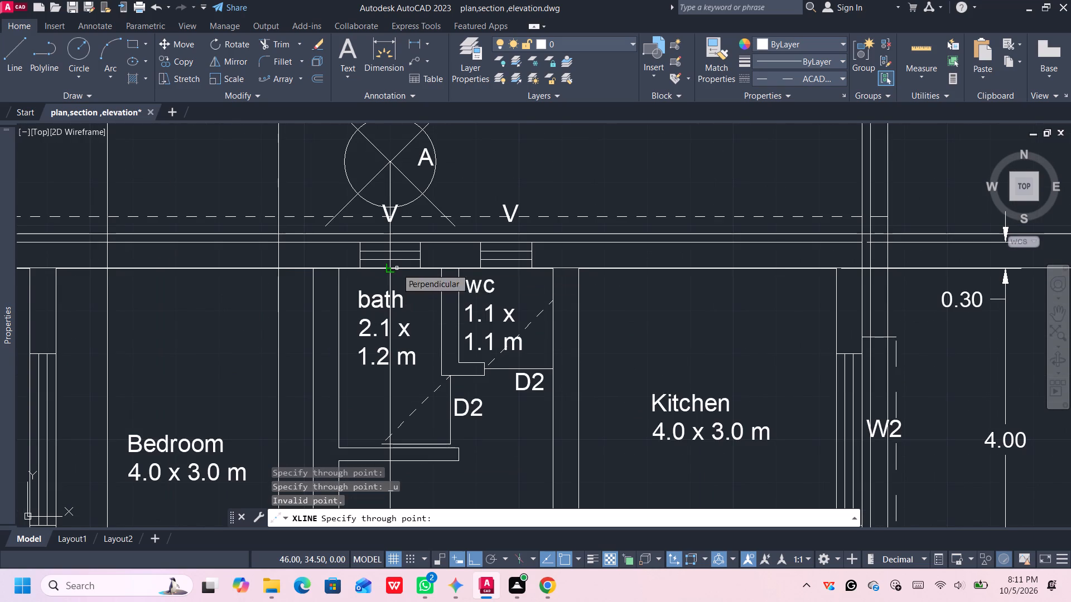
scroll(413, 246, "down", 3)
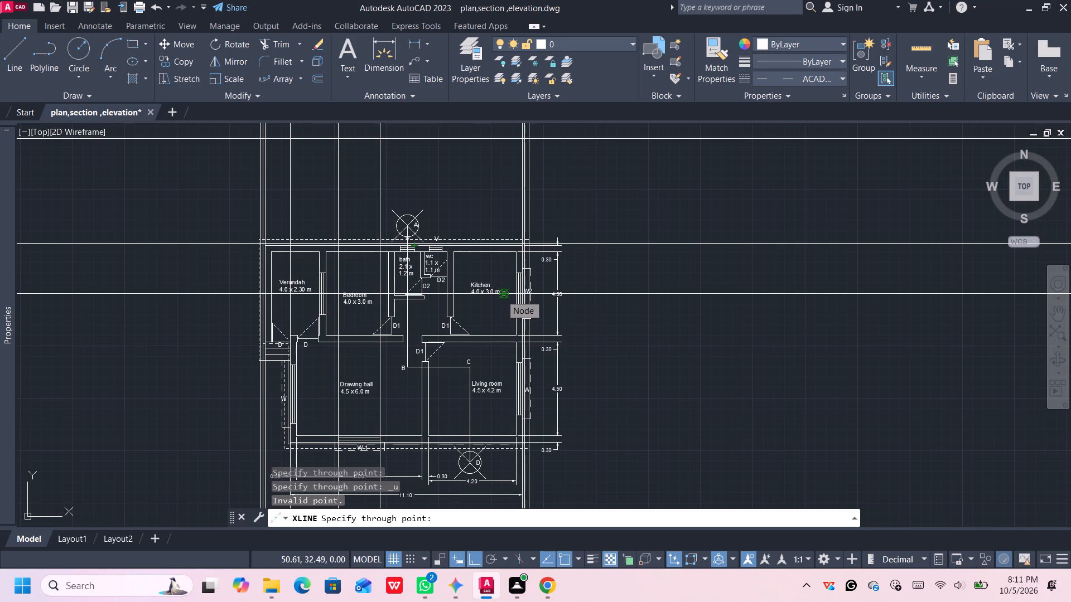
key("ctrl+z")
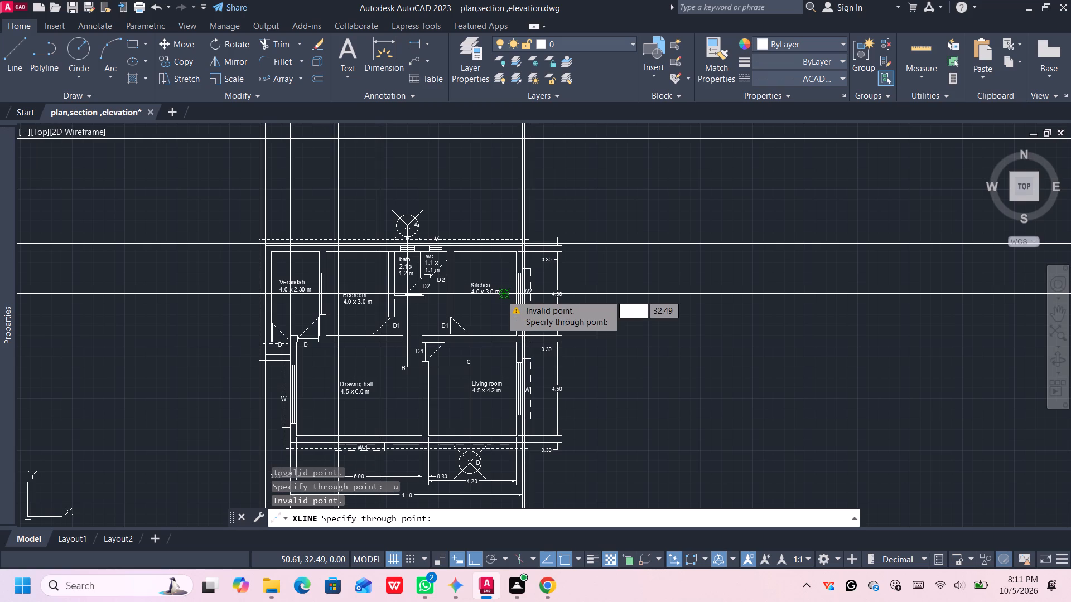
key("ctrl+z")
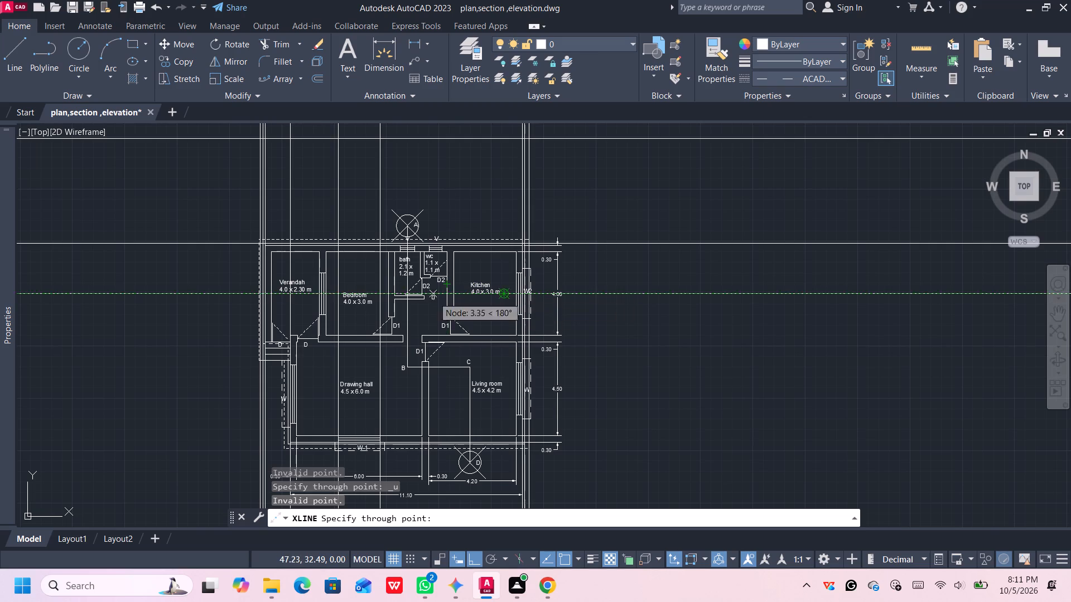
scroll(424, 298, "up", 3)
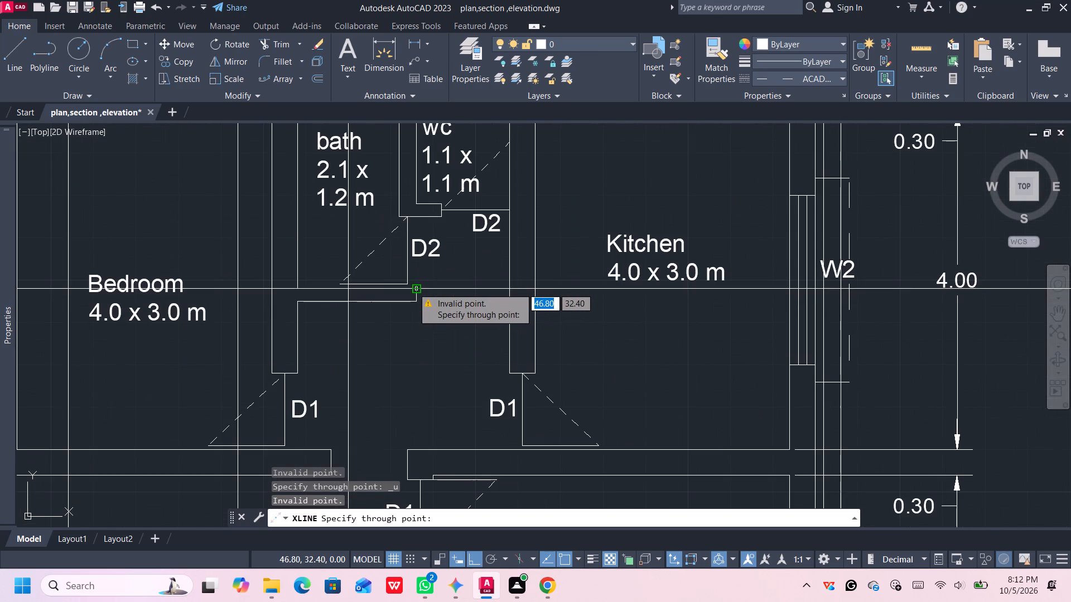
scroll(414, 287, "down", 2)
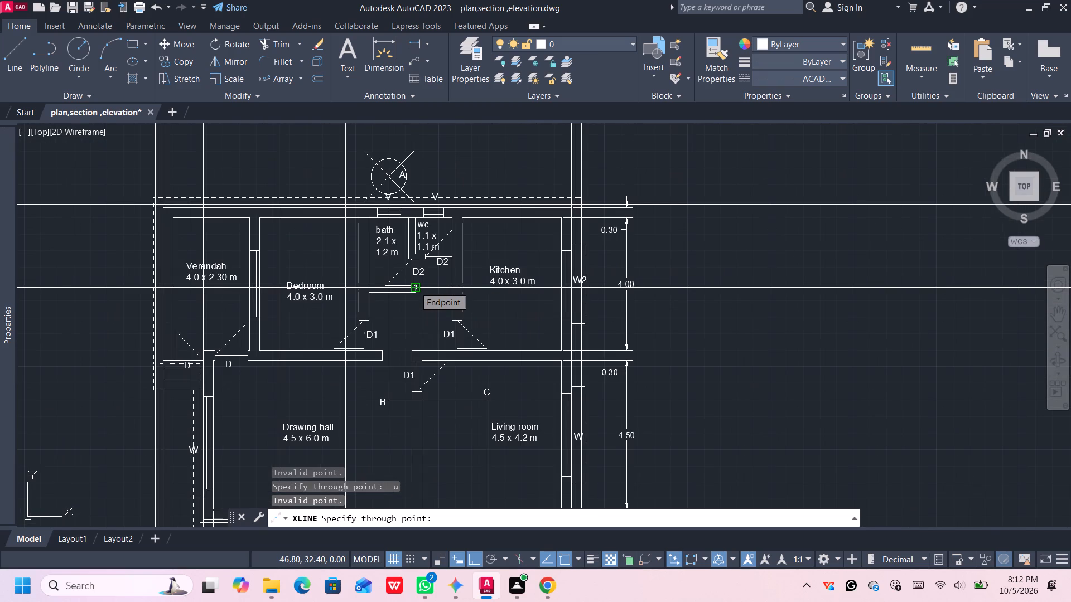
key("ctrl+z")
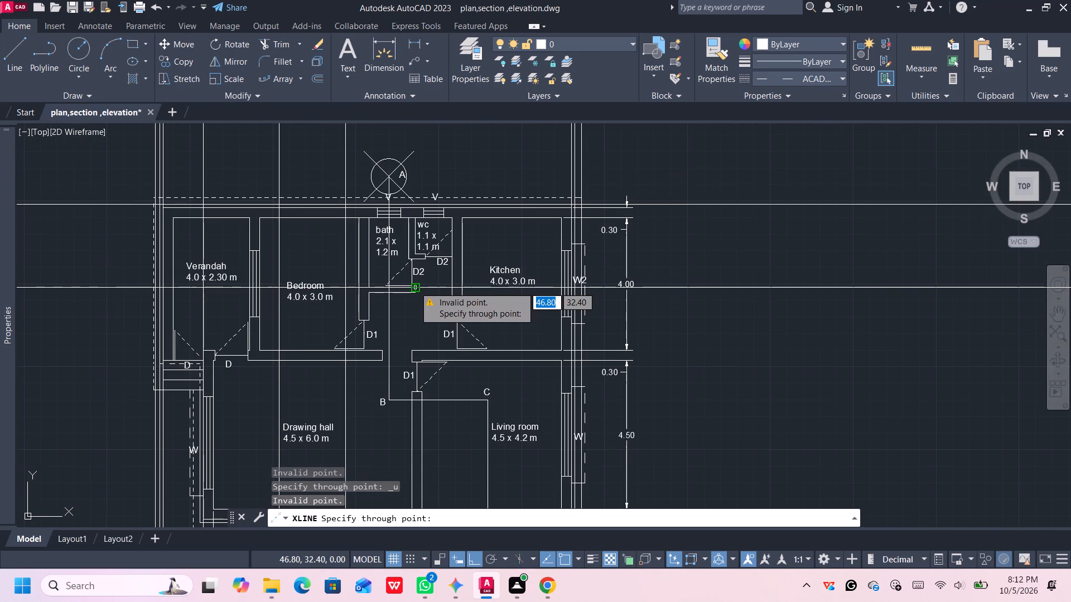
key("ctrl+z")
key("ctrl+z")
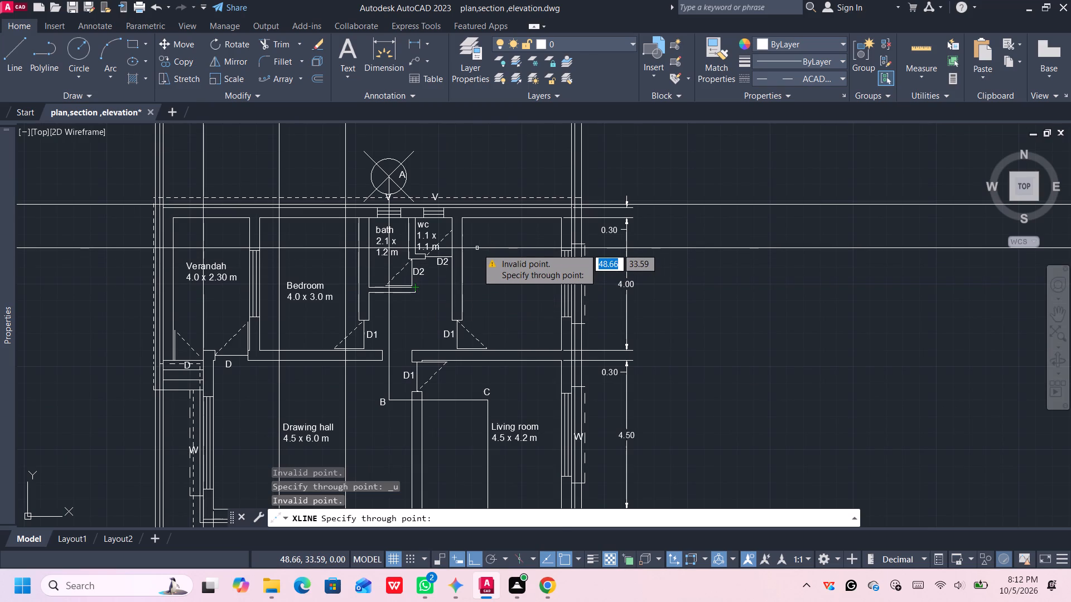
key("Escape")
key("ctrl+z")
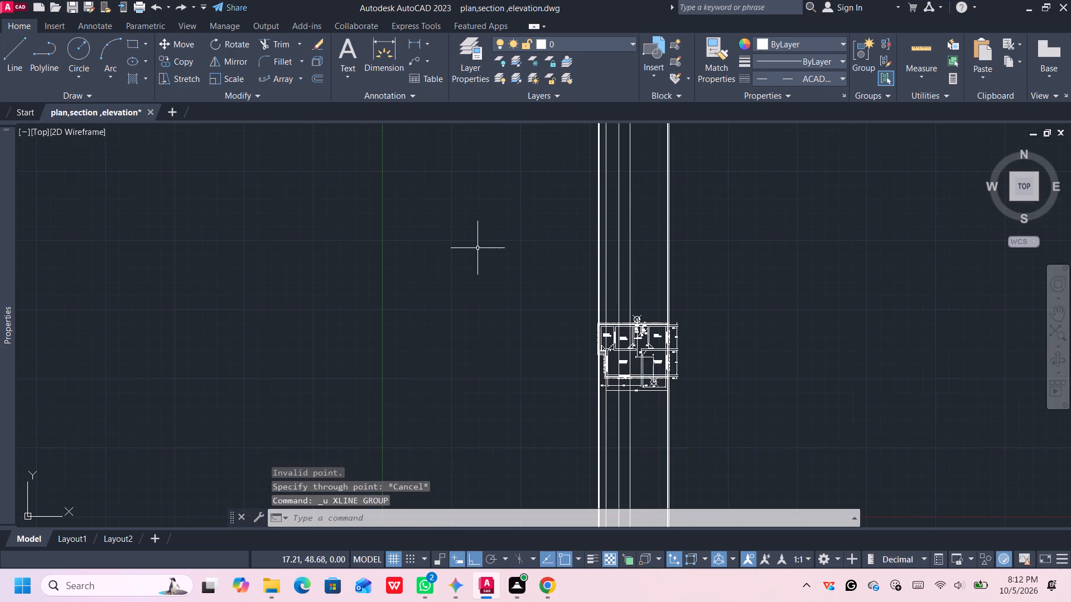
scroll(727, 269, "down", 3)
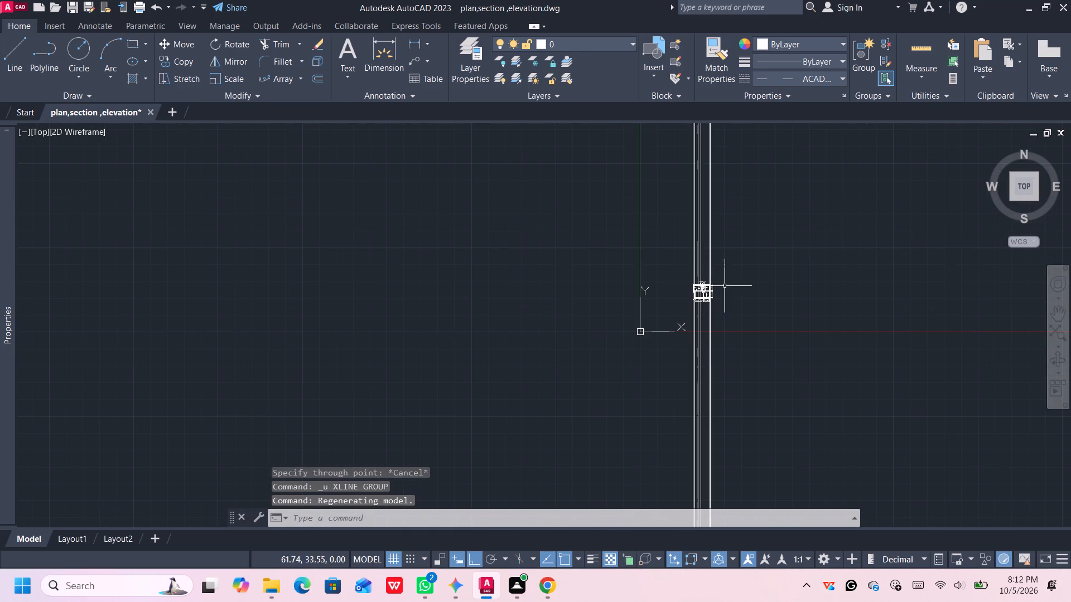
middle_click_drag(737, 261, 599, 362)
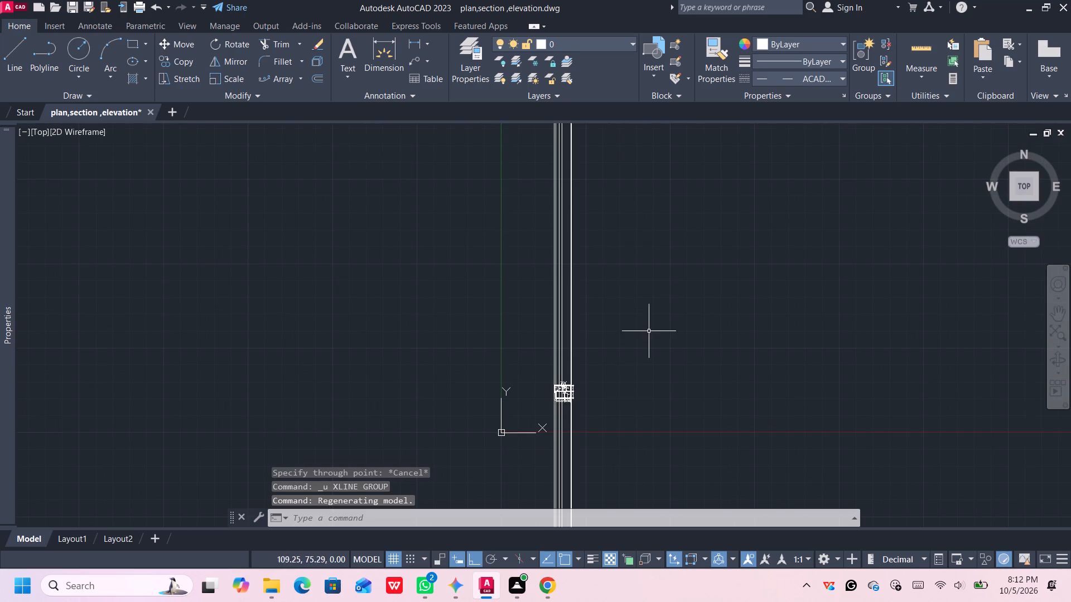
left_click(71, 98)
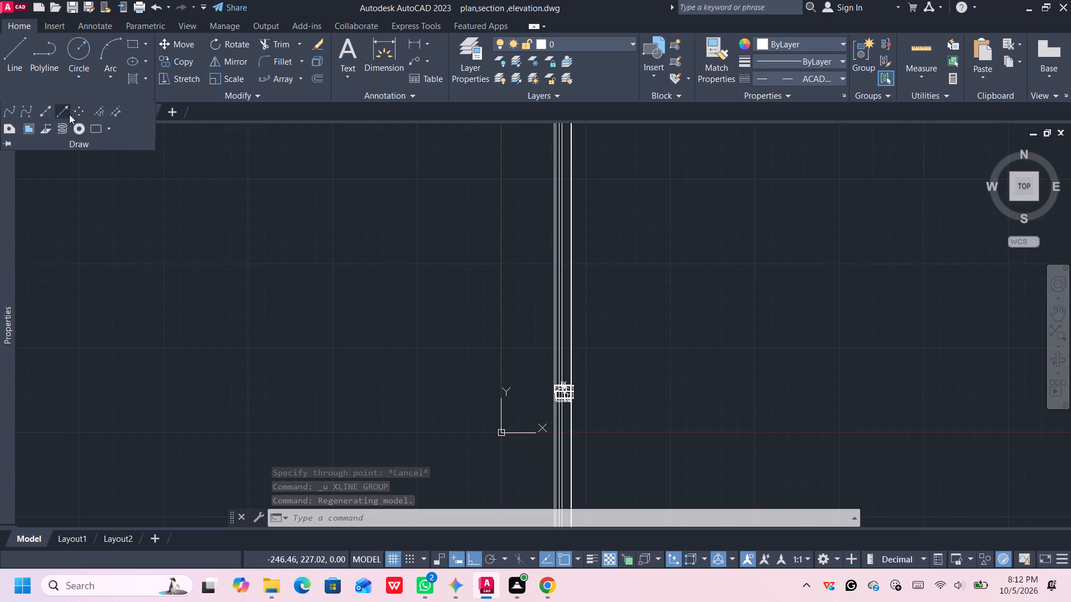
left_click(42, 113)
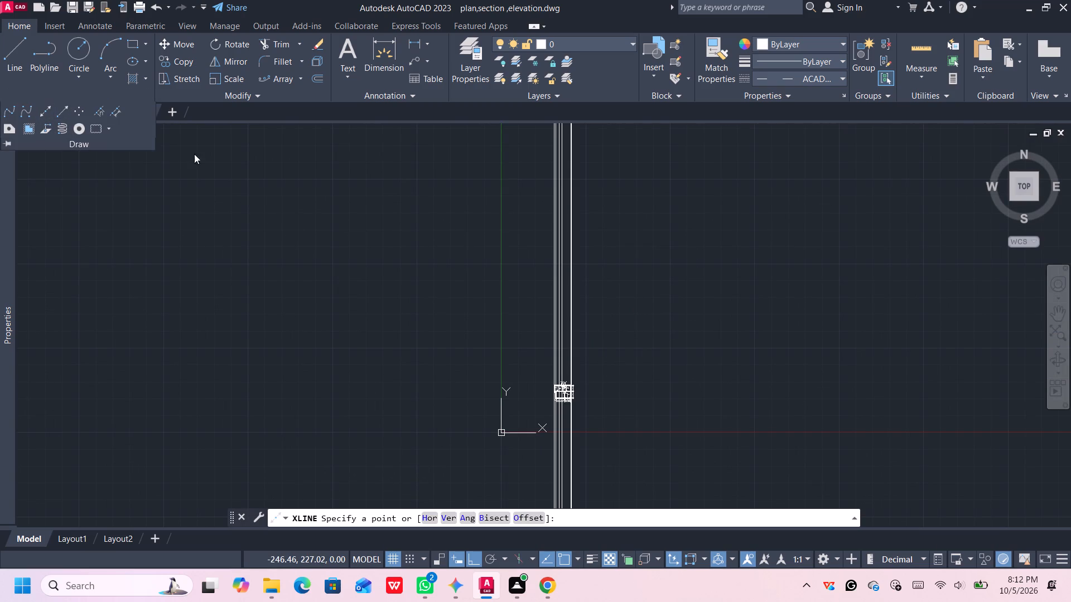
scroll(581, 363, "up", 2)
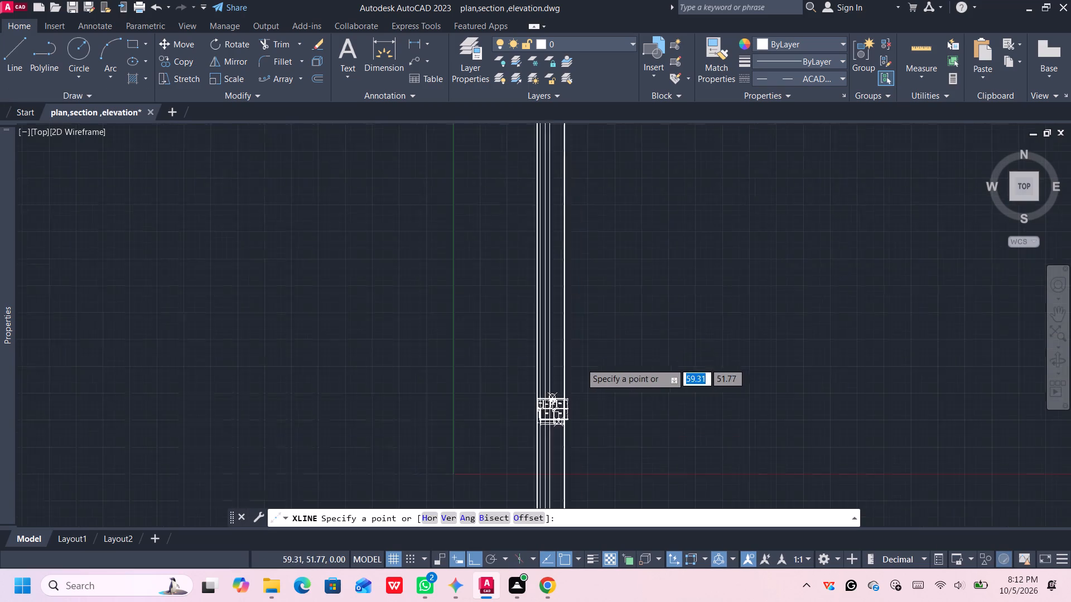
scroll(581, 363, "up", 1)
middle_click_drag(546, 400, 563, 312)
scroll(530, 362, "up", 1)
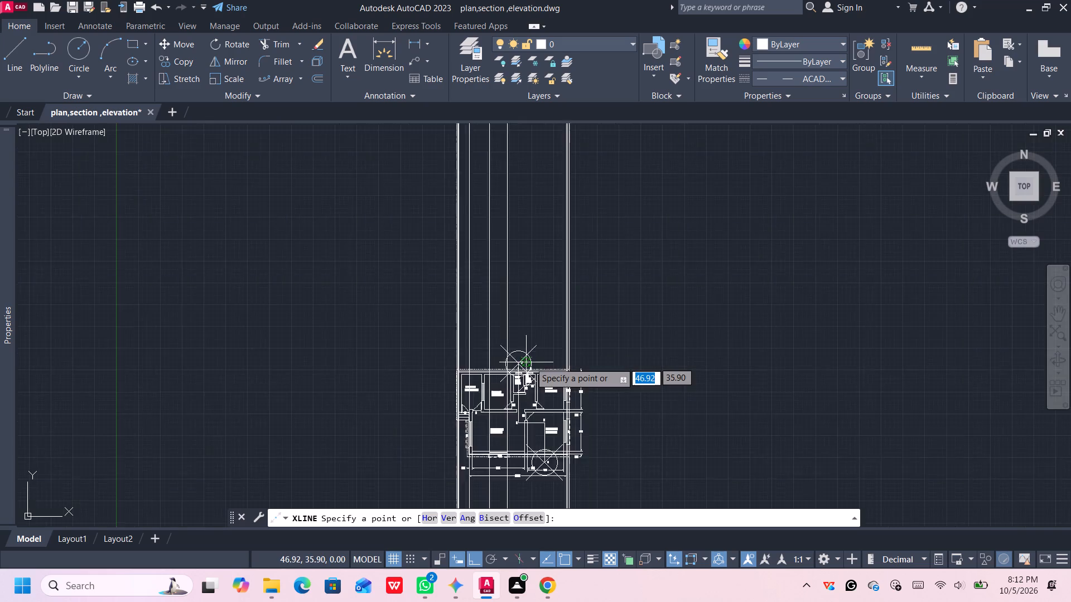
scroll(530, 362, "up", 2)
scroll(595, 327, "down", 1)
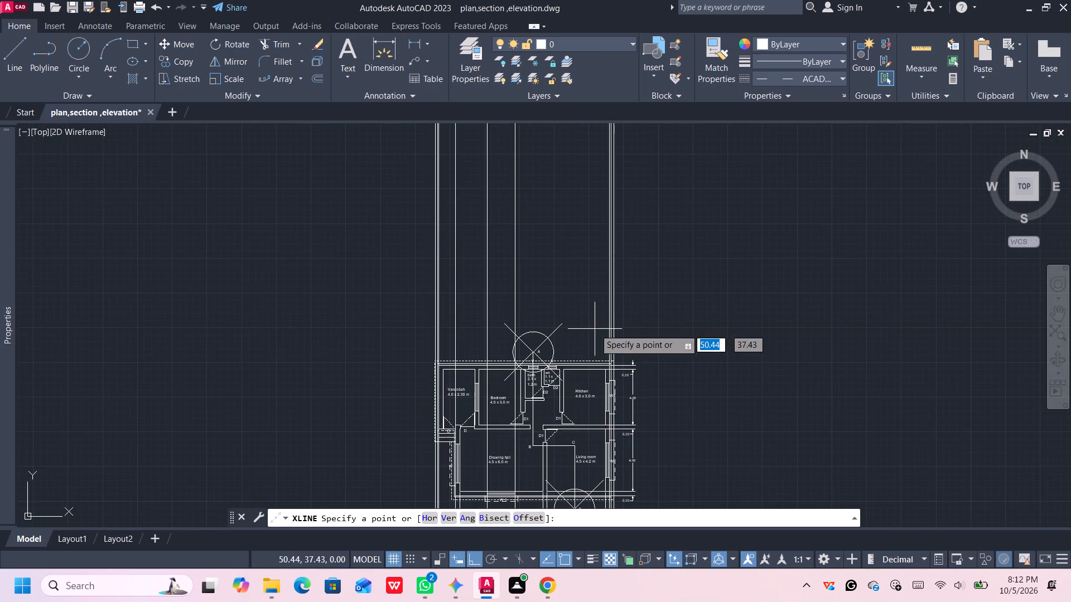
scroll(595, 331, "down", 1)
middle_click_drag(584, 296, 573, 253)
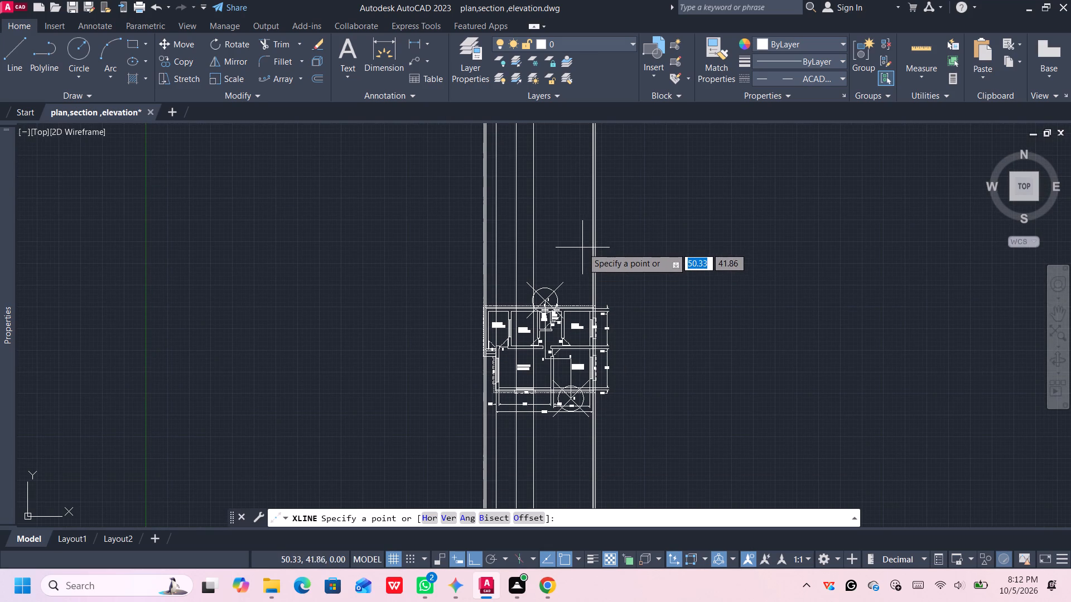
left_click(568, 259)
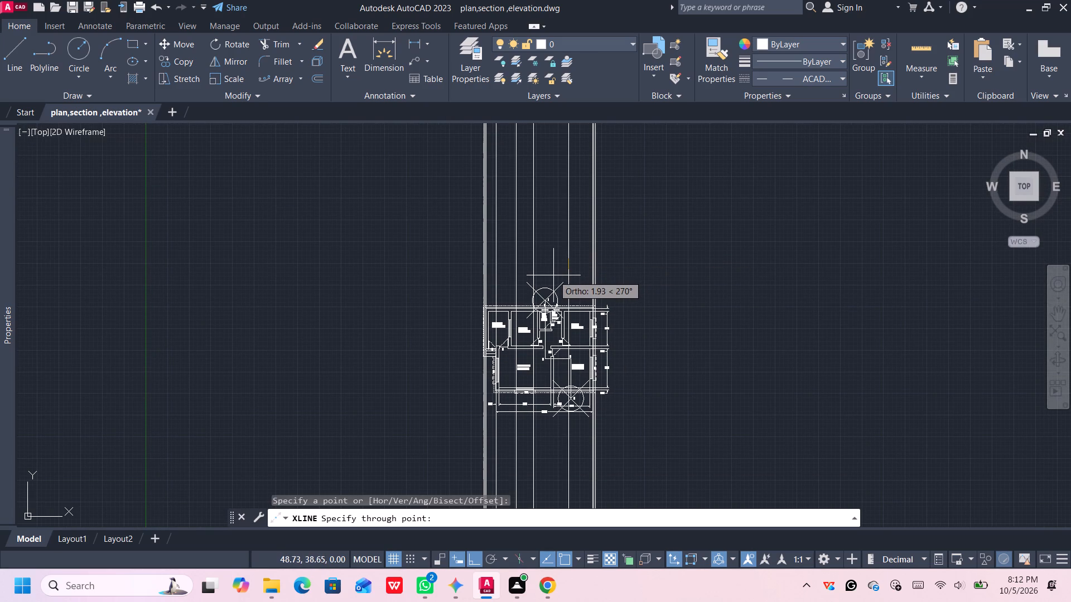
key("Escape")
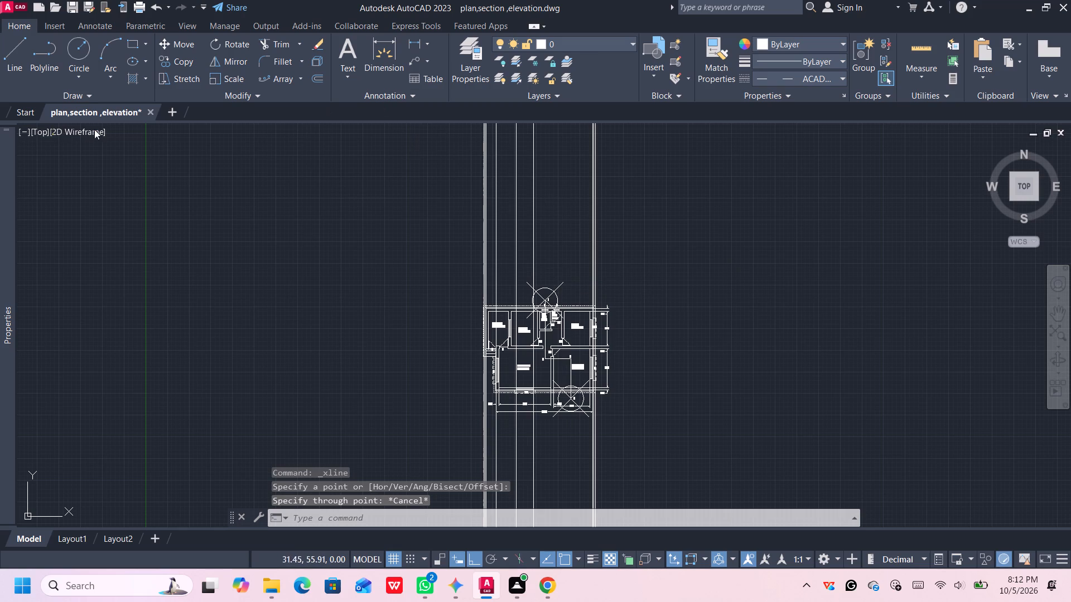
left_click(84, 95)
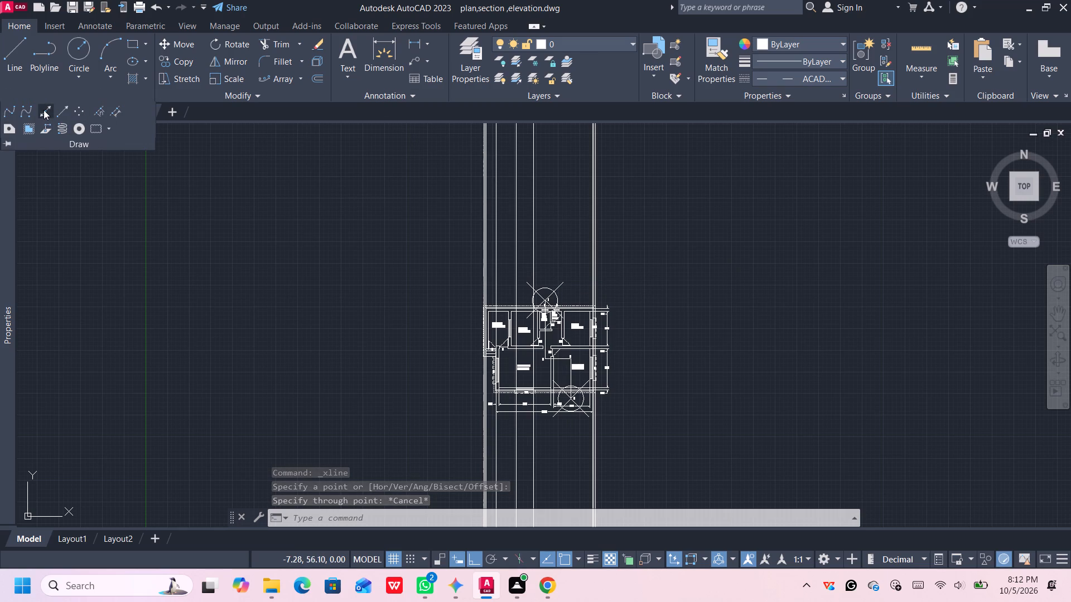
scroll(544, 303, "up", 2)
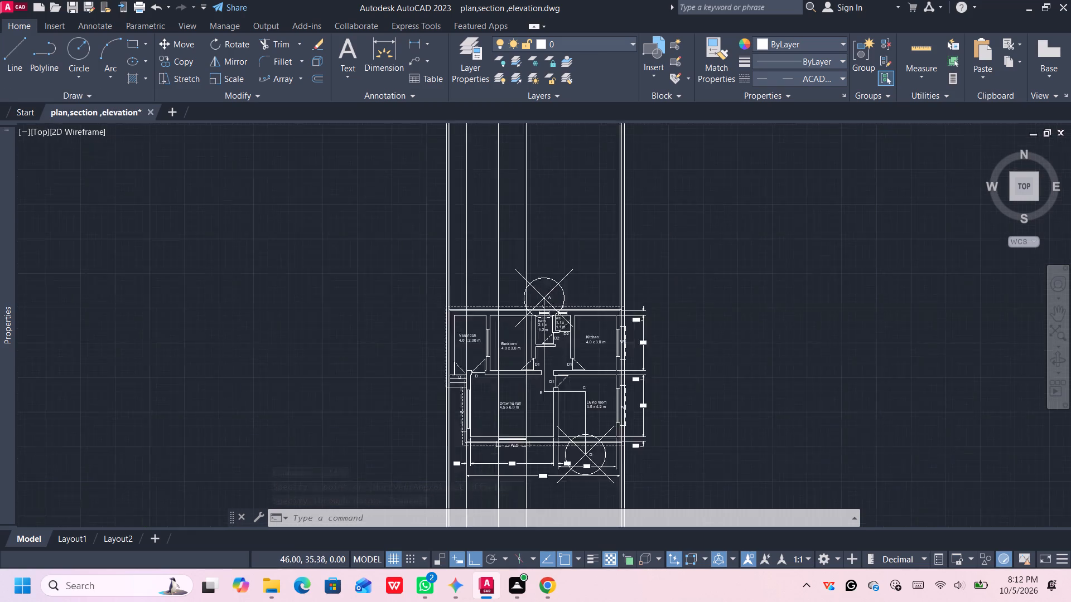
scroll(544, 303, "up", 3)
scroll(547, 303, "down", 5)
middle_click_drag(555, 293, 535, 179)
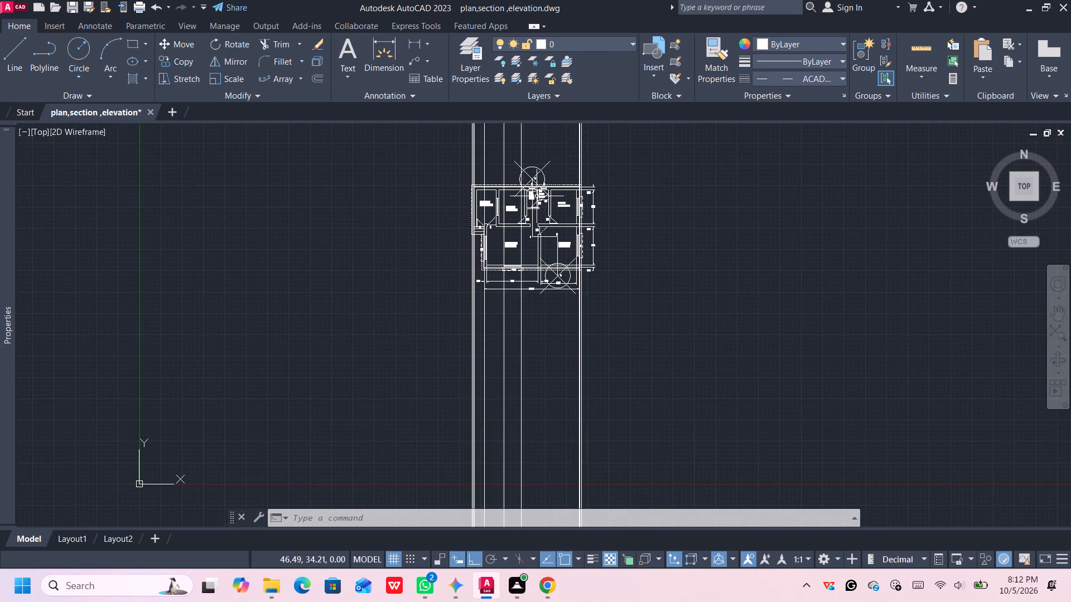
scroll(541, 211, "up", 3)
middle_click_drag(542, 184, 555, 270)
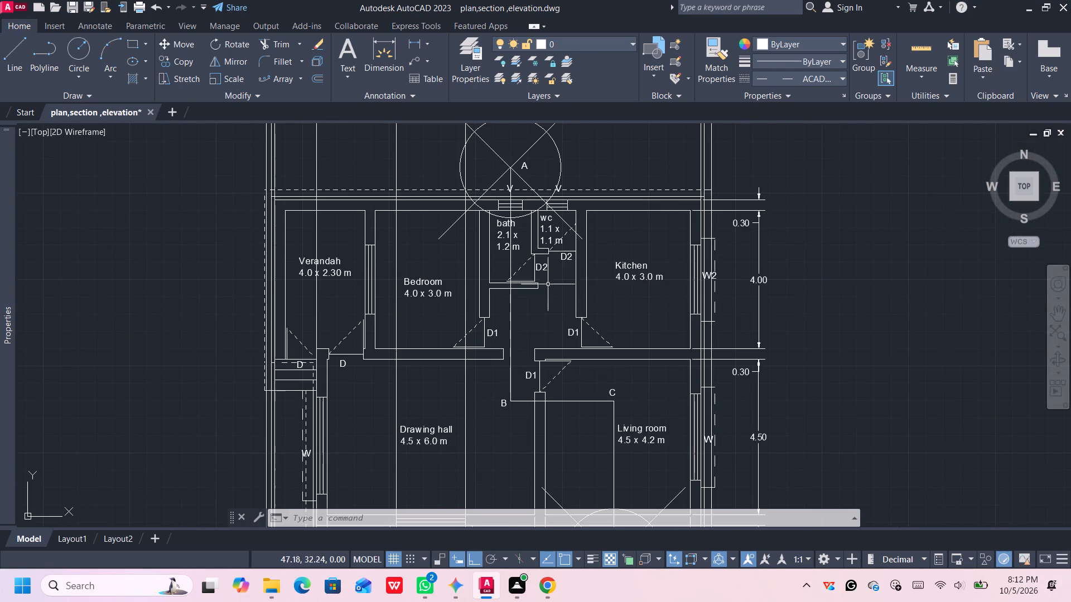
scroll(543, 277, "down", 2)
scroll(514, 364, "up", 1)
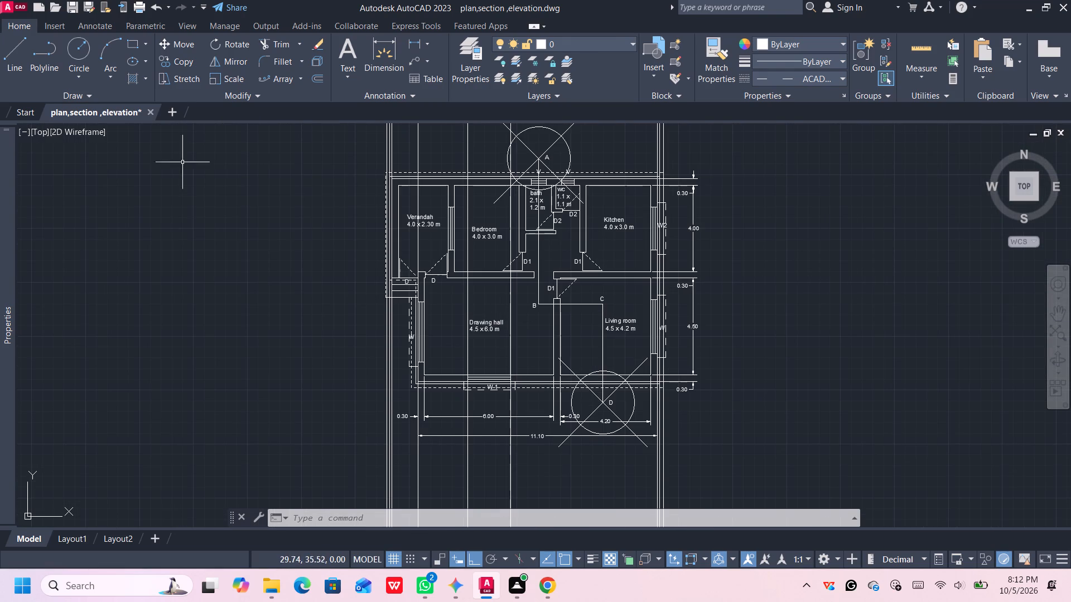
Draw a horizontal construction line across the vertical ones, about 4.7 m north of the plan's north wall.
left_click(113, 97)
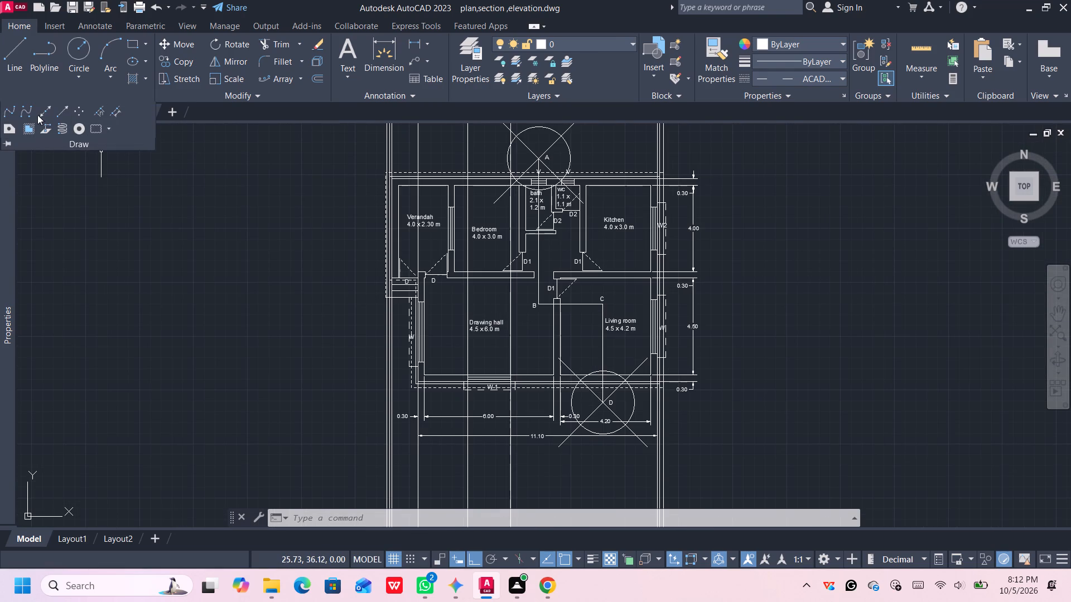
left_click(39, 114)
left_click(429, 518)
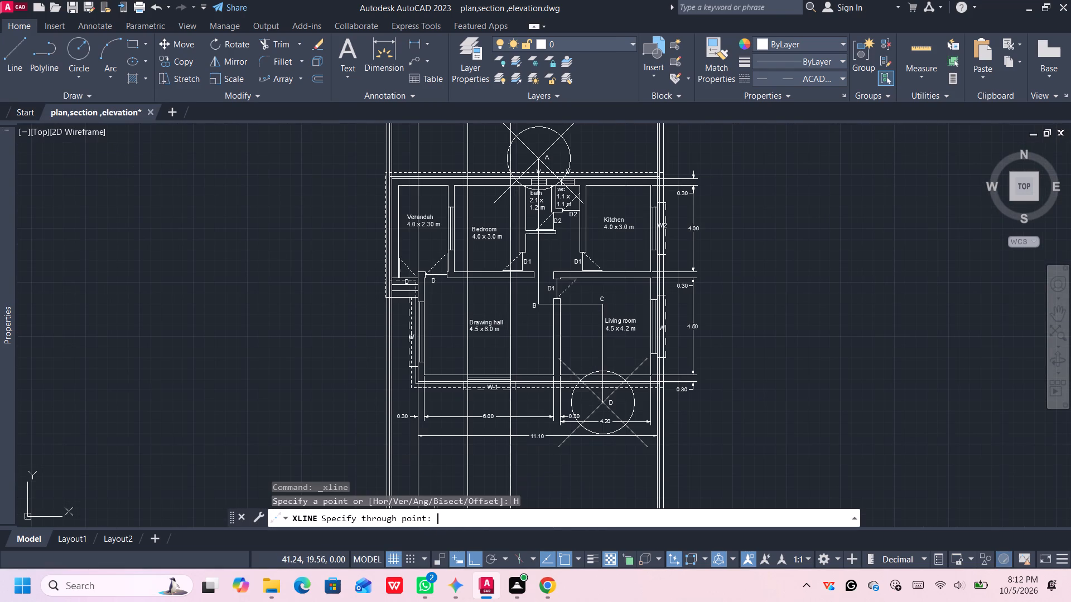
middle_click_drag(623, 212, 606, 278)
scroll(612, 250, "down", 1)
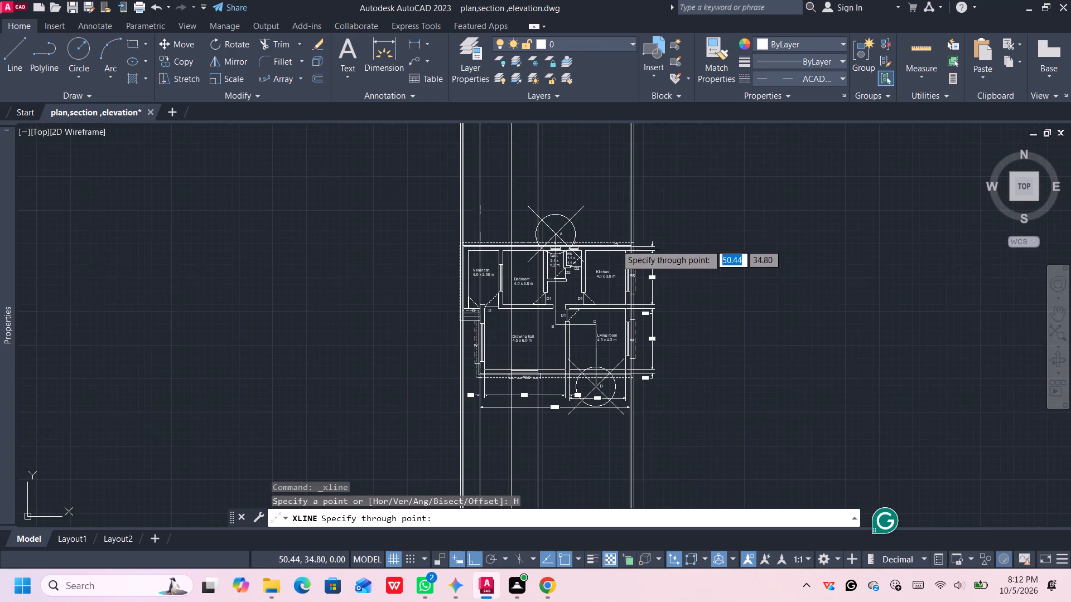
scroll(605, 246, "up", 2)
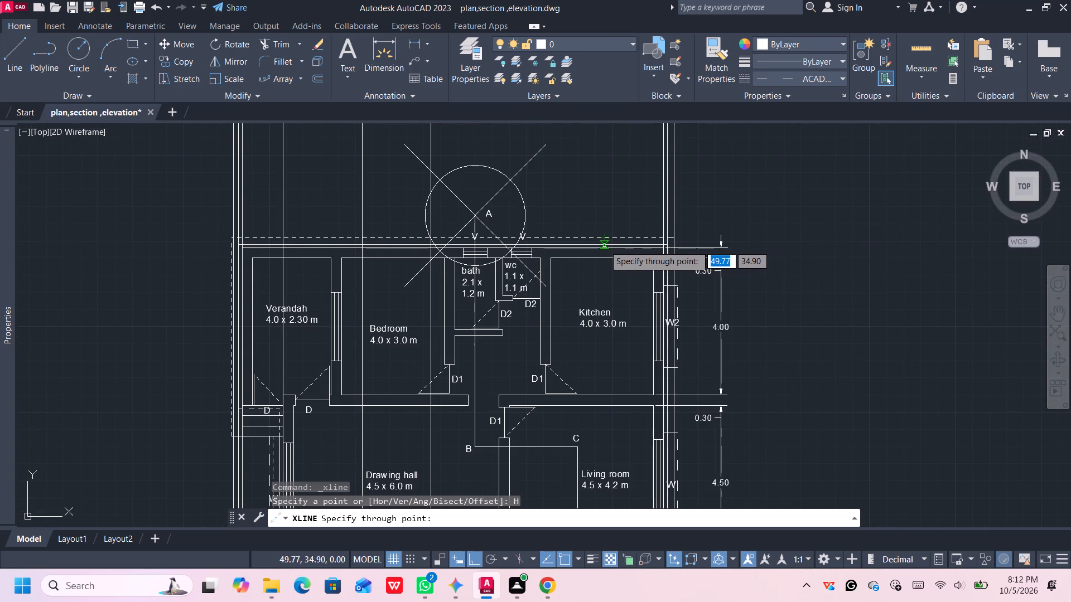
scroll(611, 192, "down", 1)
middle_click_drag(617, 174, 614, 189)
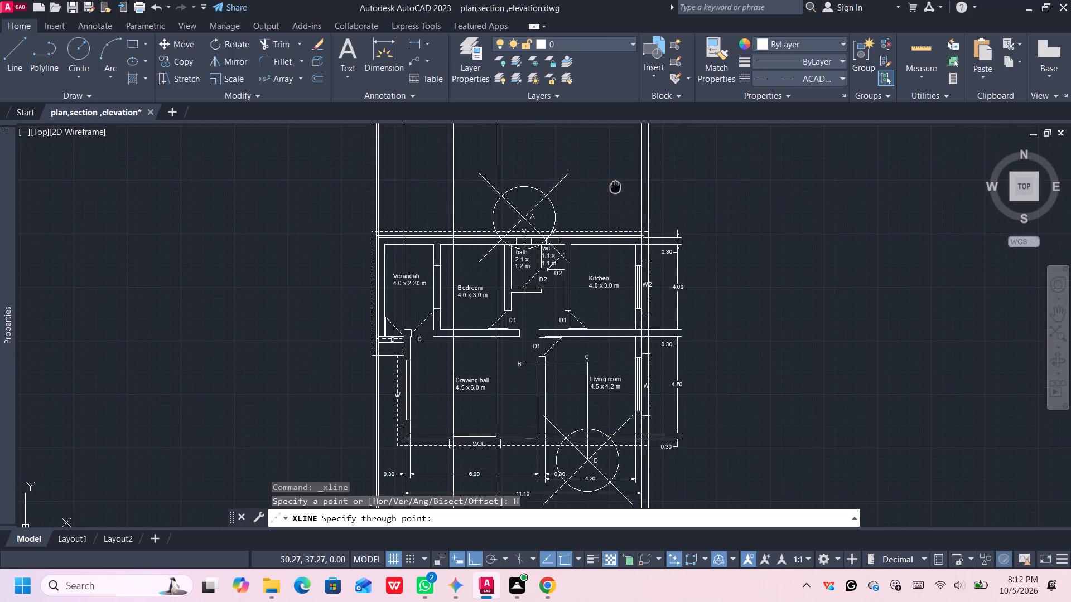
middle_click_drag(614, 189, 579, 307)
left_click(569, 259)
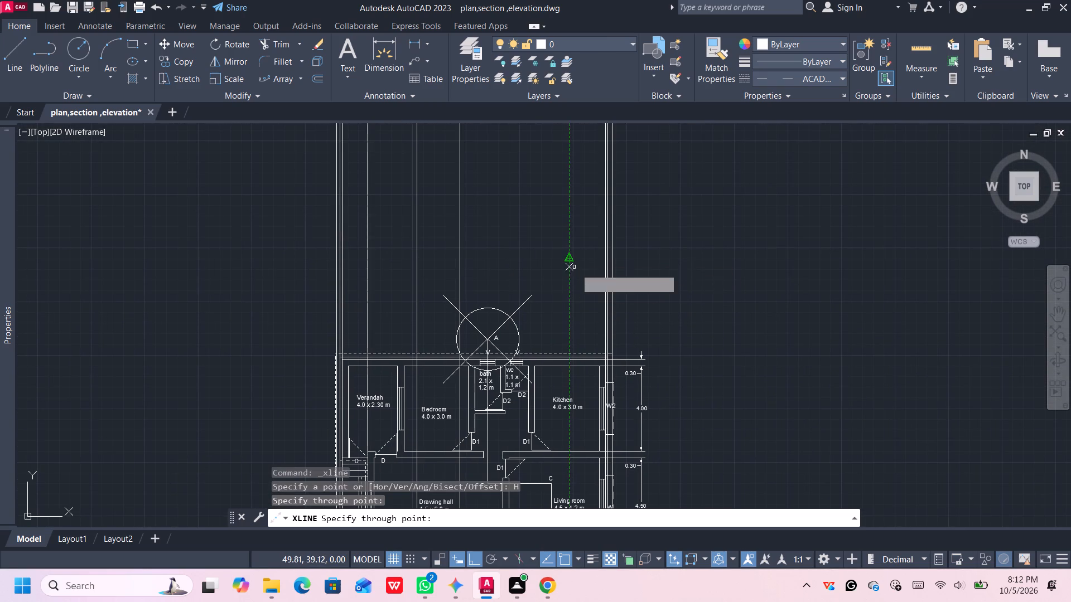
left_click(636, 253)
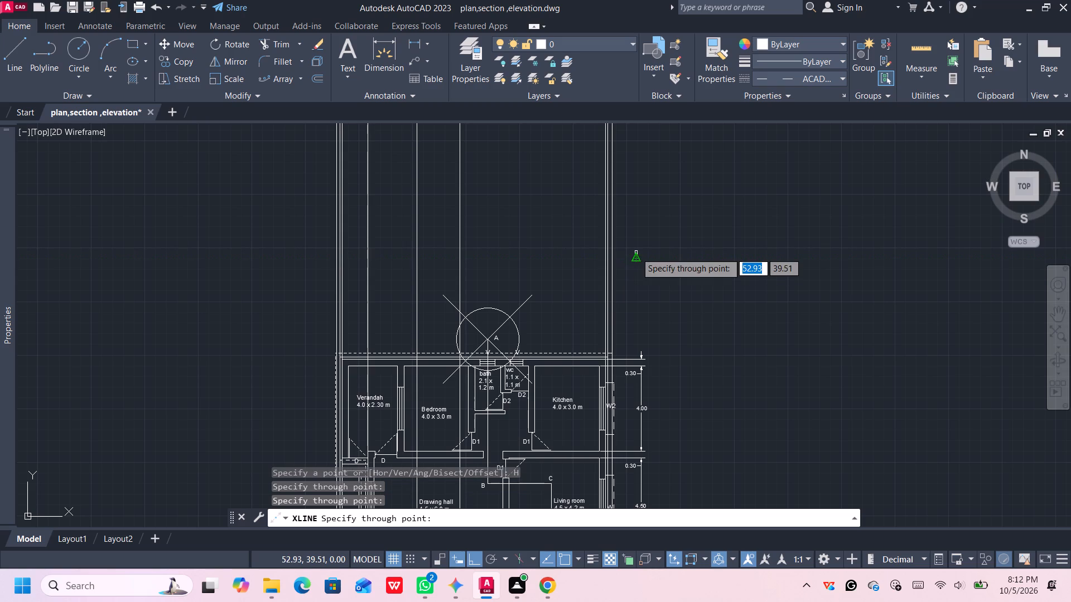
Add a horizontal construction line along the line just outside the north wall, at the Kitchen's northeast corner, and end the command.
scroll(607, 318, "down", 1)
middle_click_drag(592, 329, 556, 229)
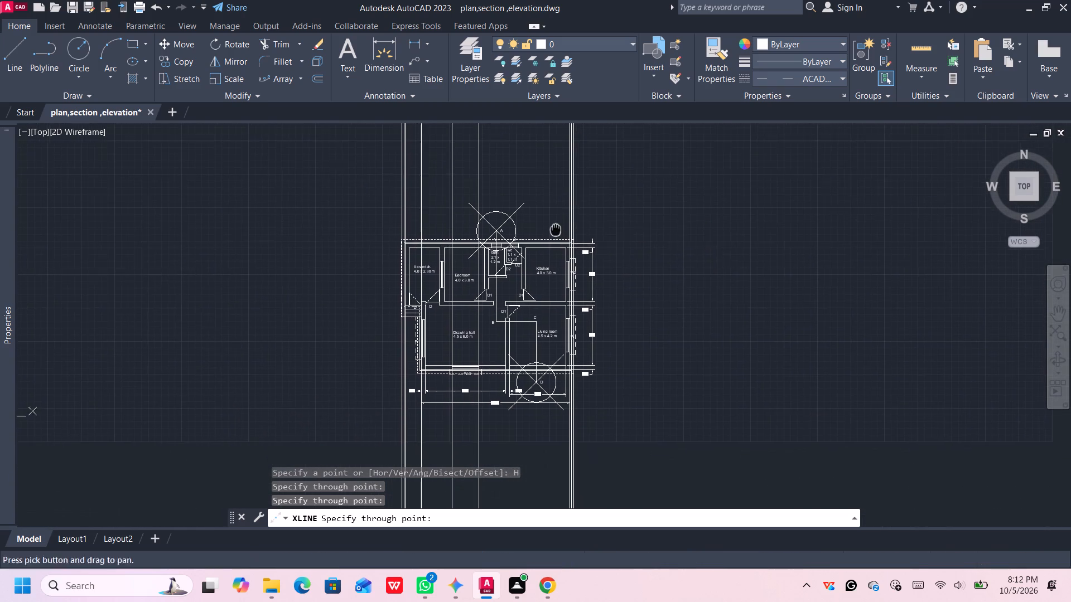
scroll(559, 241, "up", 2)
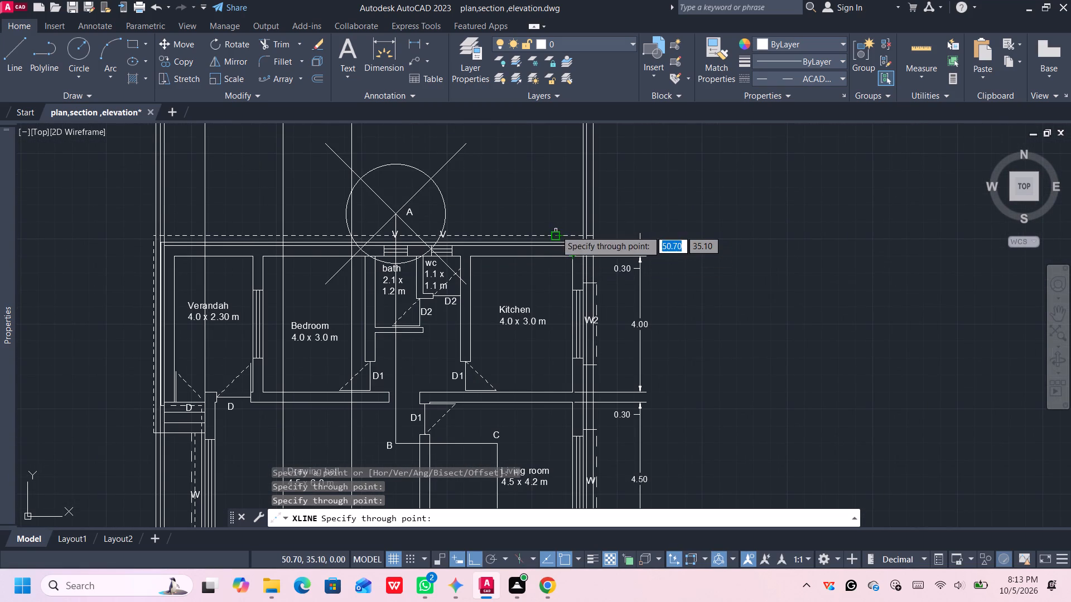
scroll(574, 252, "up", 1)
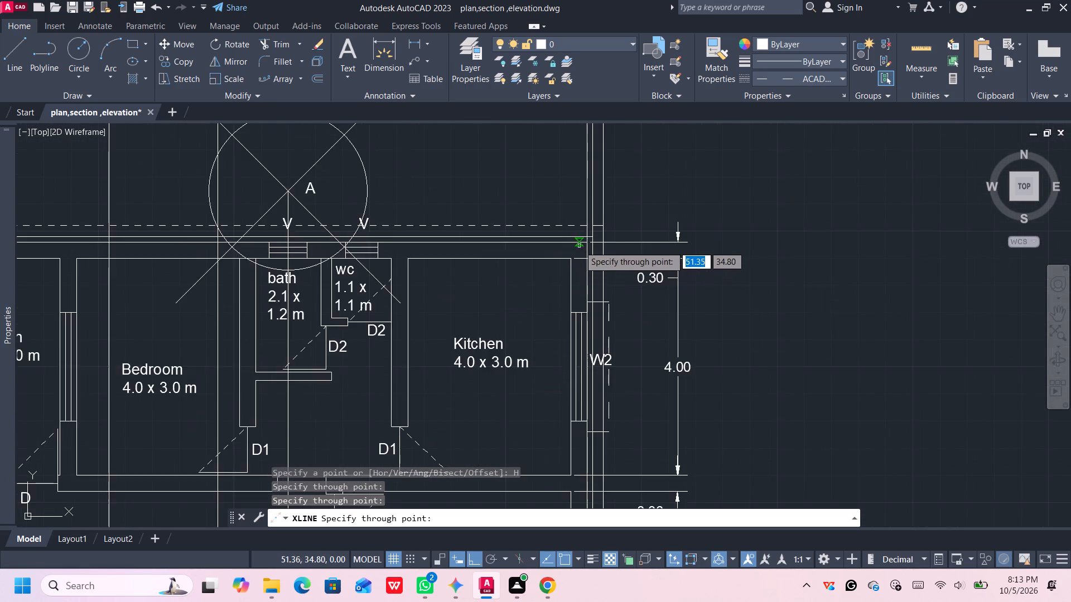
scroll(580, 245, "up", 1)
left_click(594, 233)
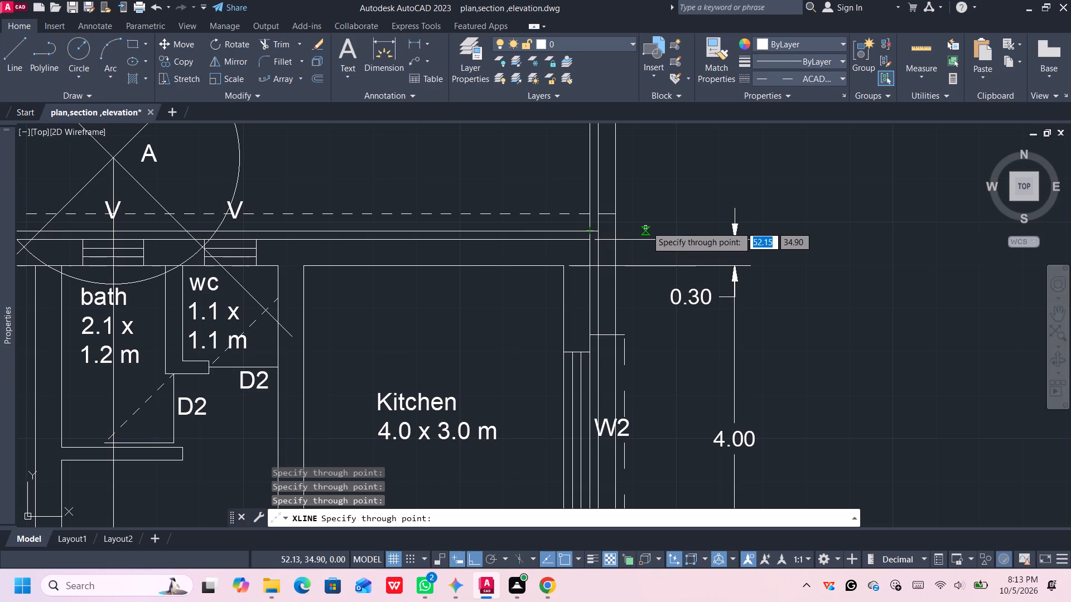
left_click(651, 226)
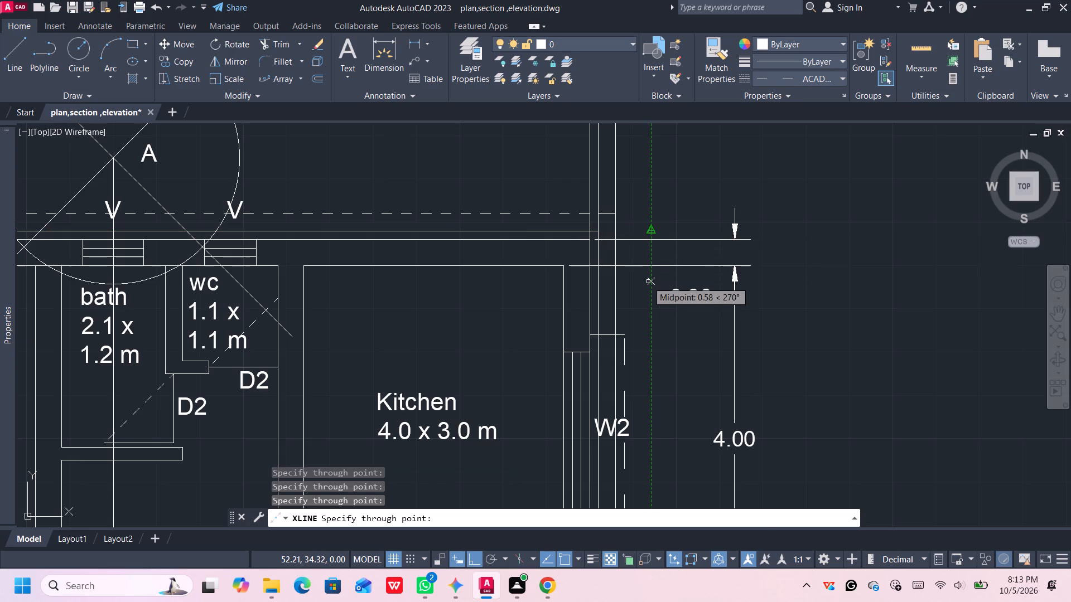
key("Escape")
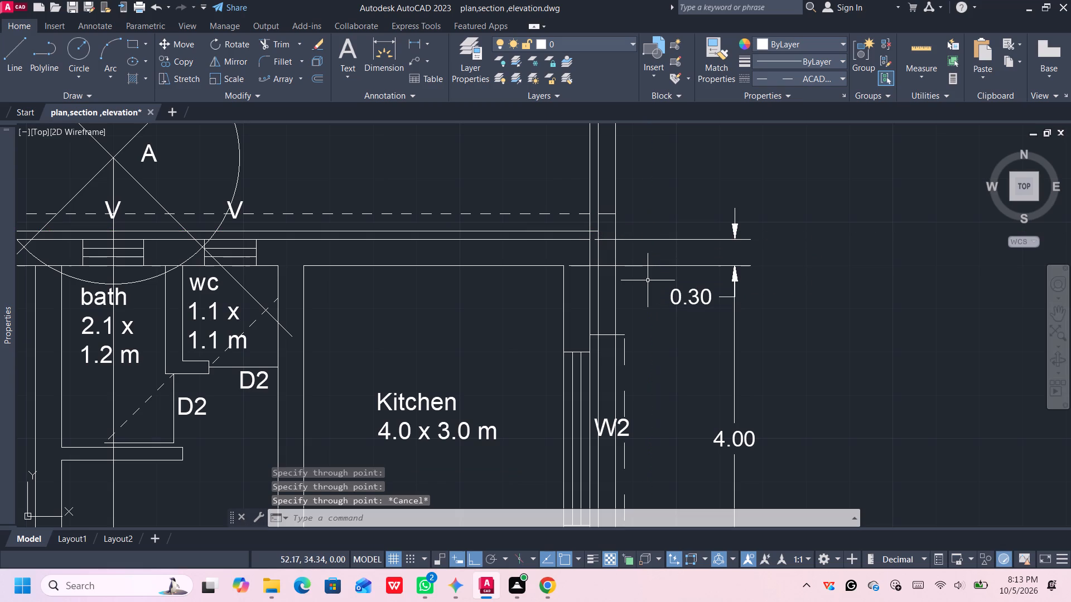
Draw a horizontal construction line through the outer southeast corner of the Living room walls.
left_click(51, 94)
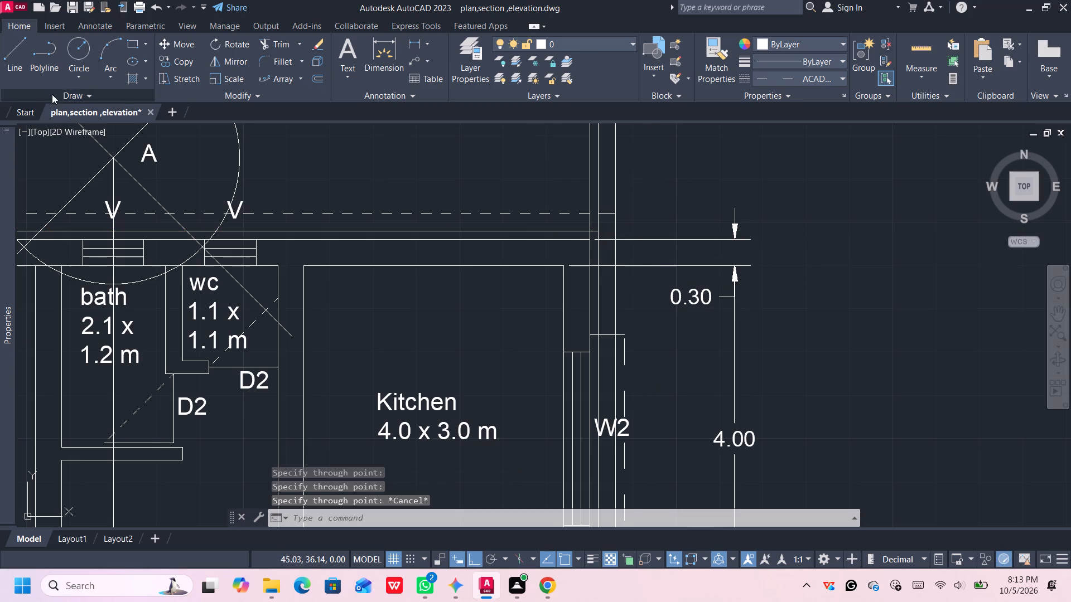
left_click(44, 111)
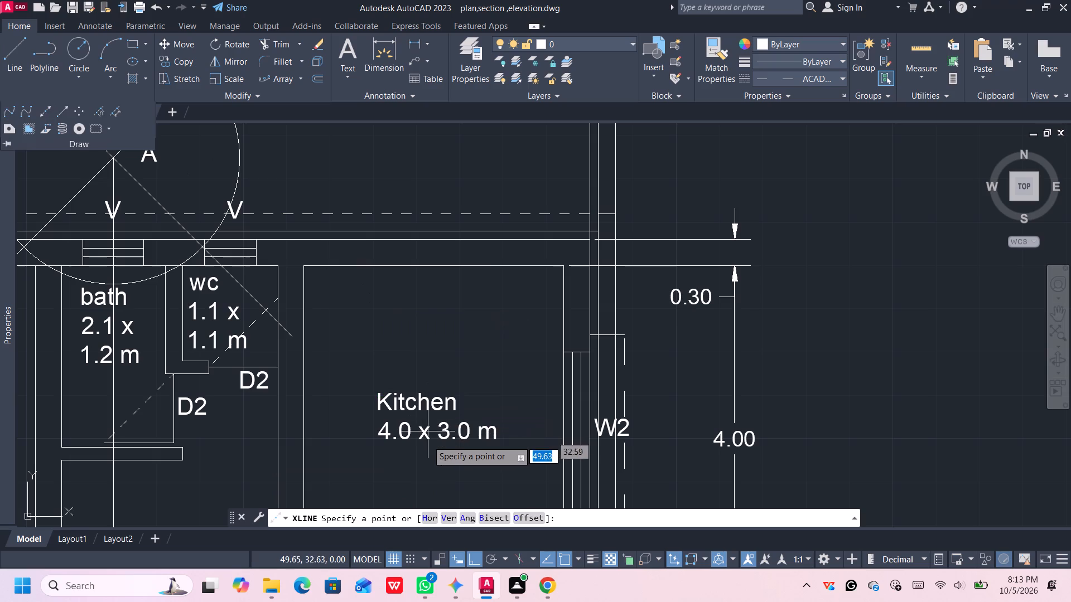
left_click(433, 516)
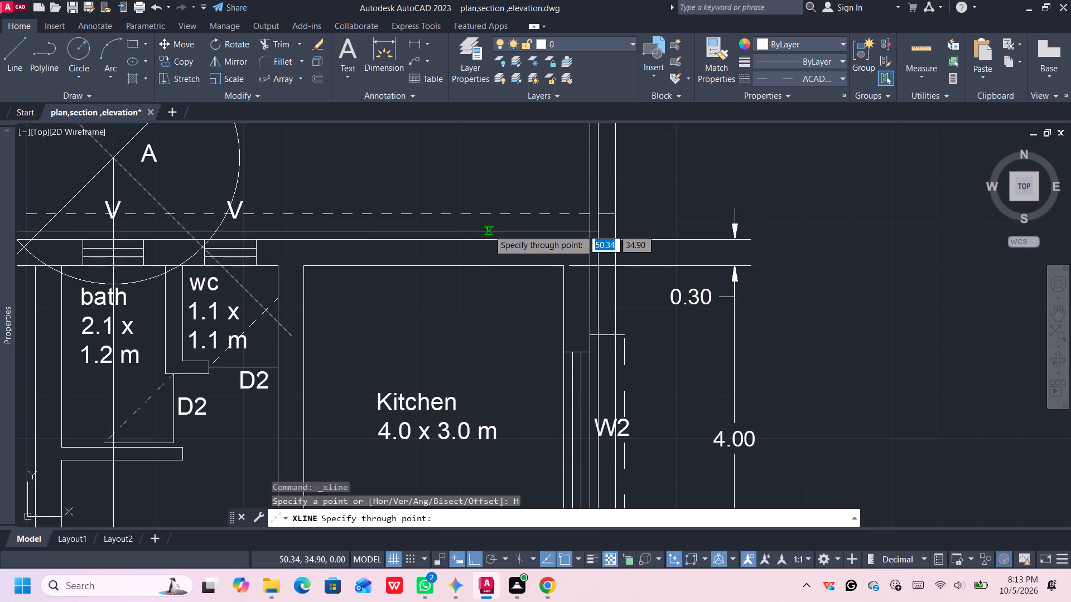
scroll(489, 227, "down", 4)
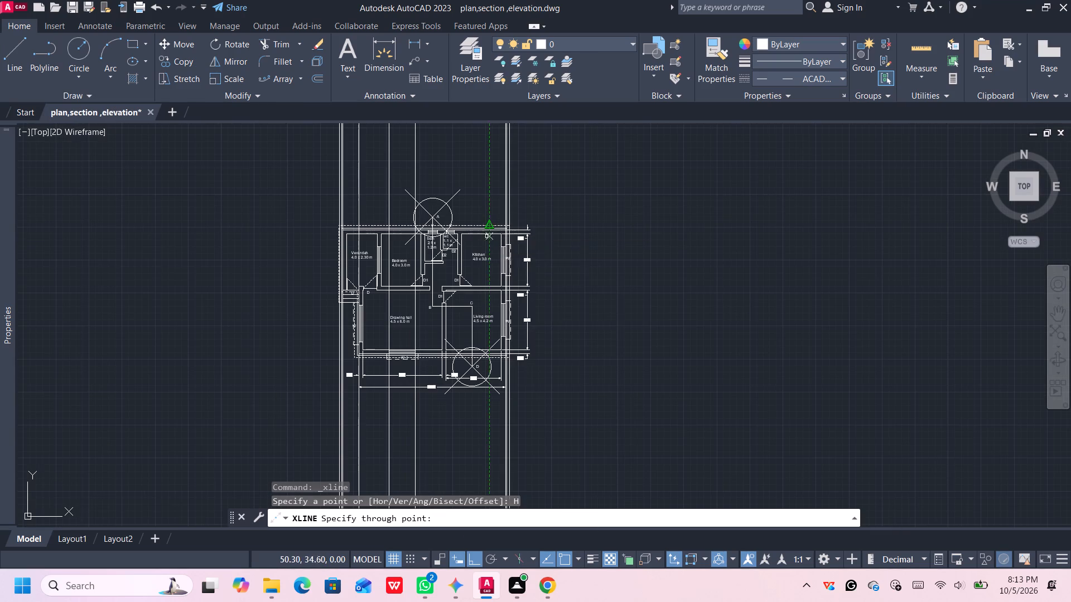
middle_click_drag(461, 409, 470, 342)
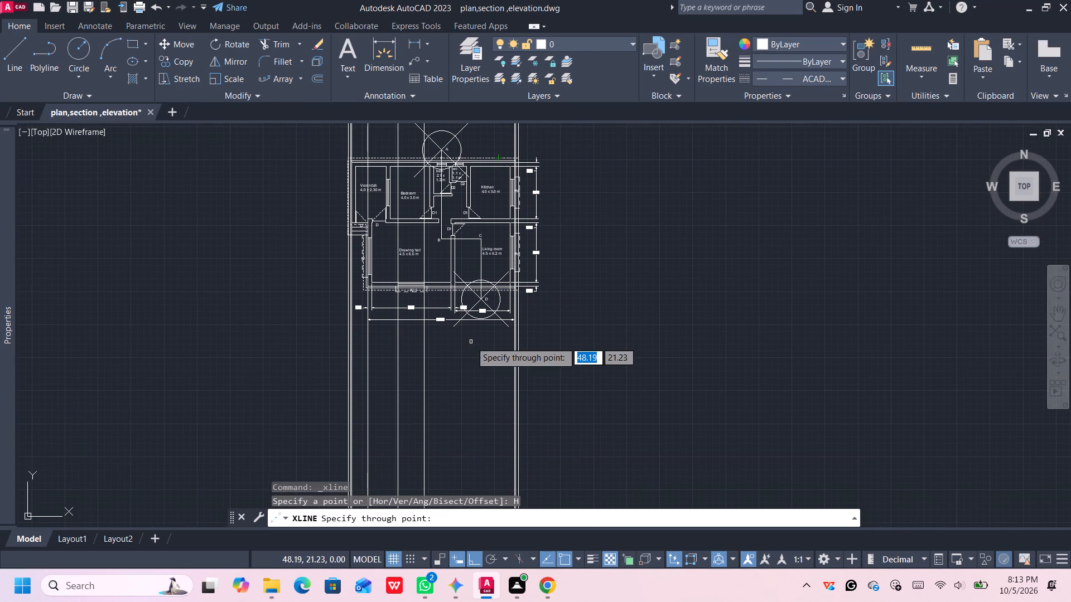
scroll(432, 307, "up", 3)
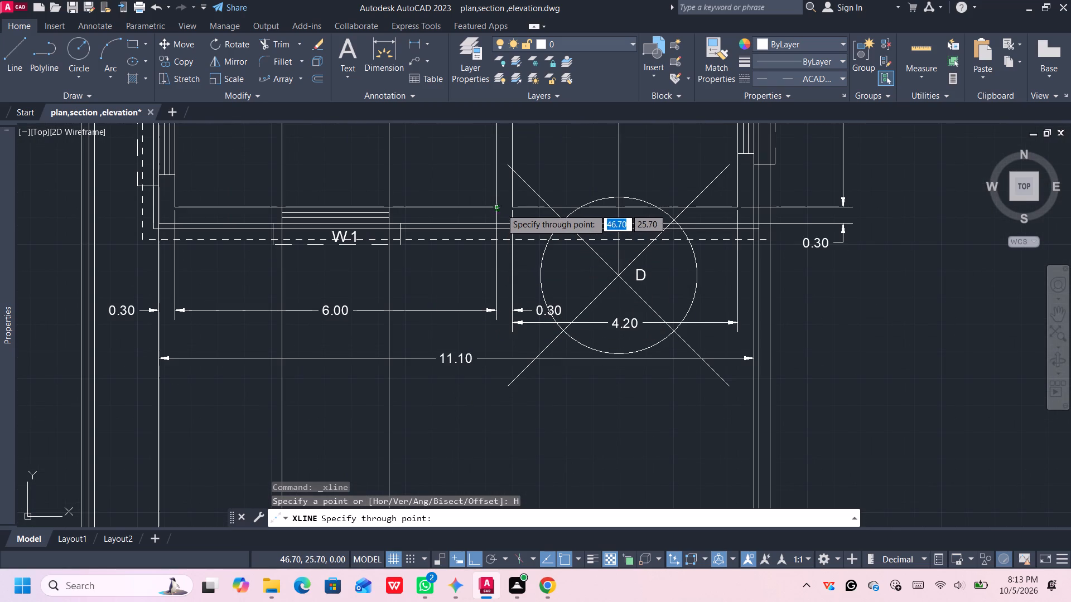
left_click(755, 221)
Add a horizontal construction line along the dashed roof edge north of the Kitchen.
scroll(896, 209, "down", 2)
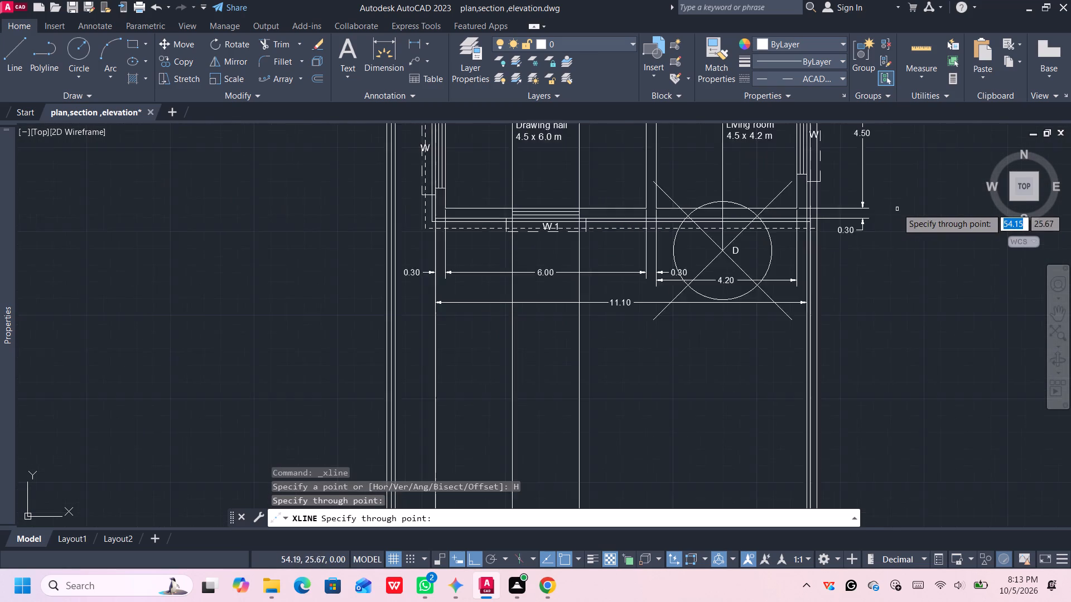
scroll(897, 208, "down", 1)
middle_click_drag(889, 210, 632, 416)
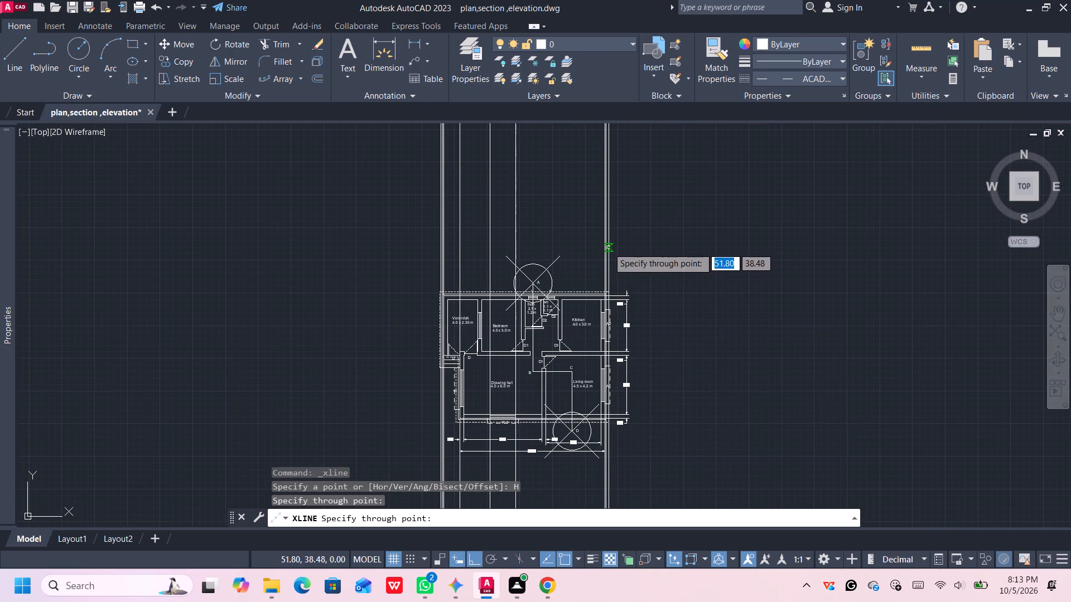
scroll(576, 284, "up", 2)
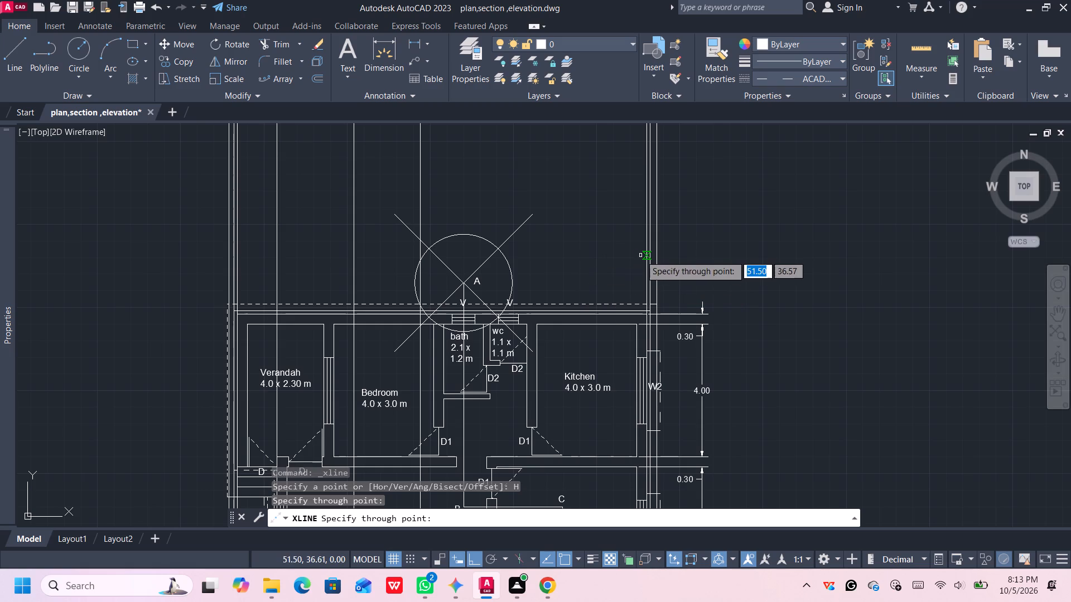
left_click(567, 303)
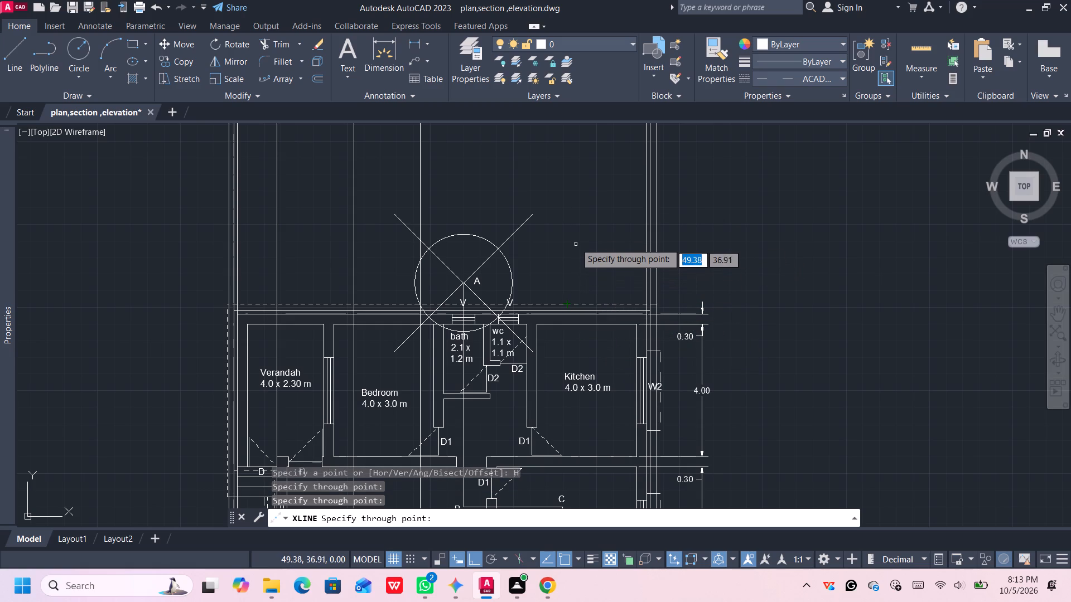
Add horizontal construction lines about 4.7 m north of the plan's north wall, and finish the set.
scroll(575, 247, "down", 2)
middle_click_drag(575, 245, 575, 253)
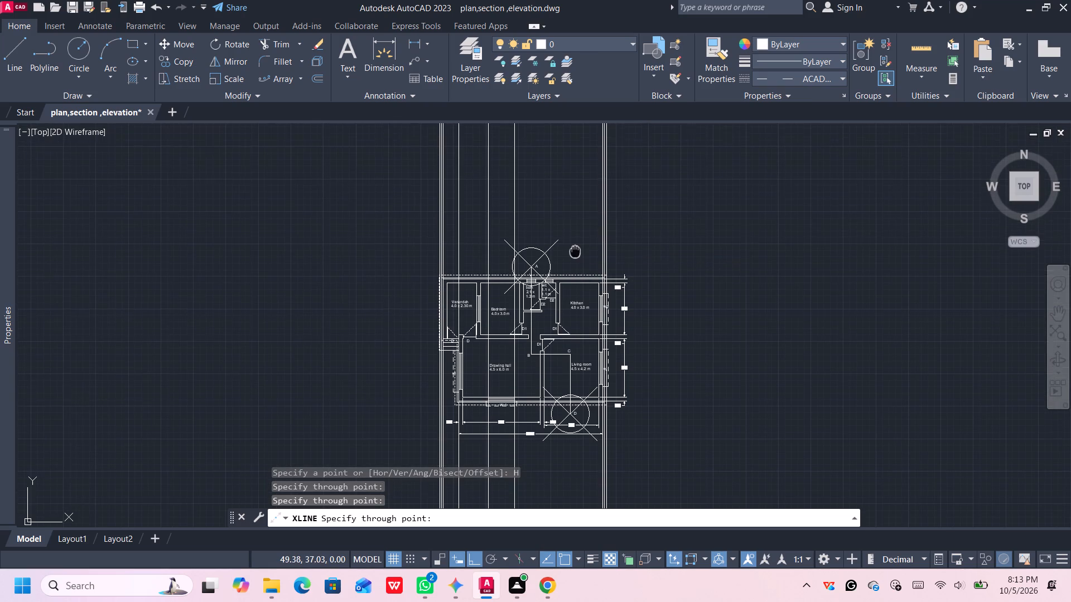
middle_click_drag(575, 253, 582, 373)
scroll(579, 343, "down", 2)
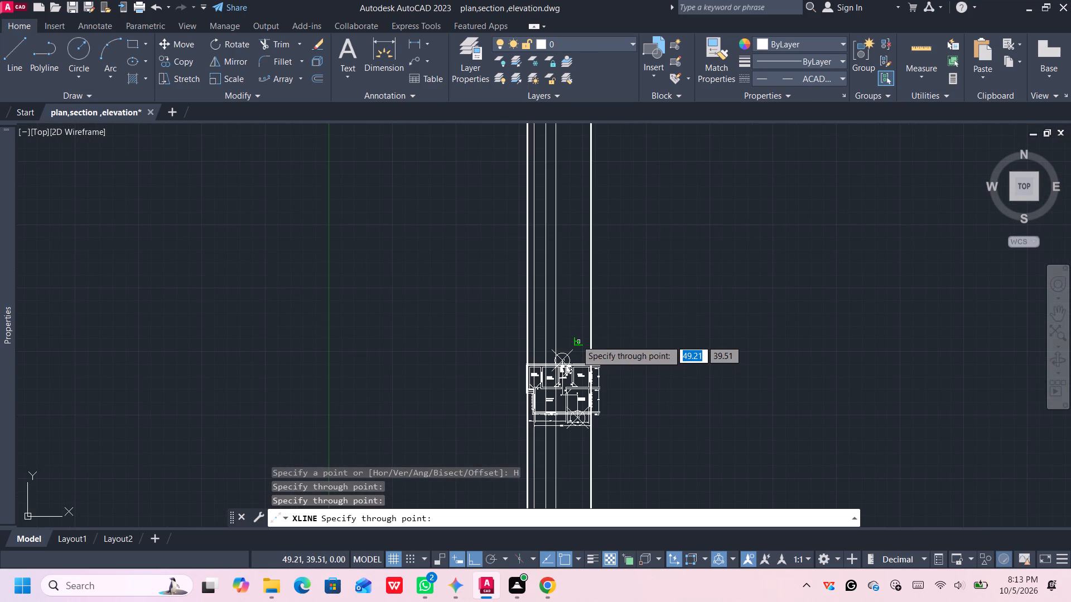
left_click(575, 340)
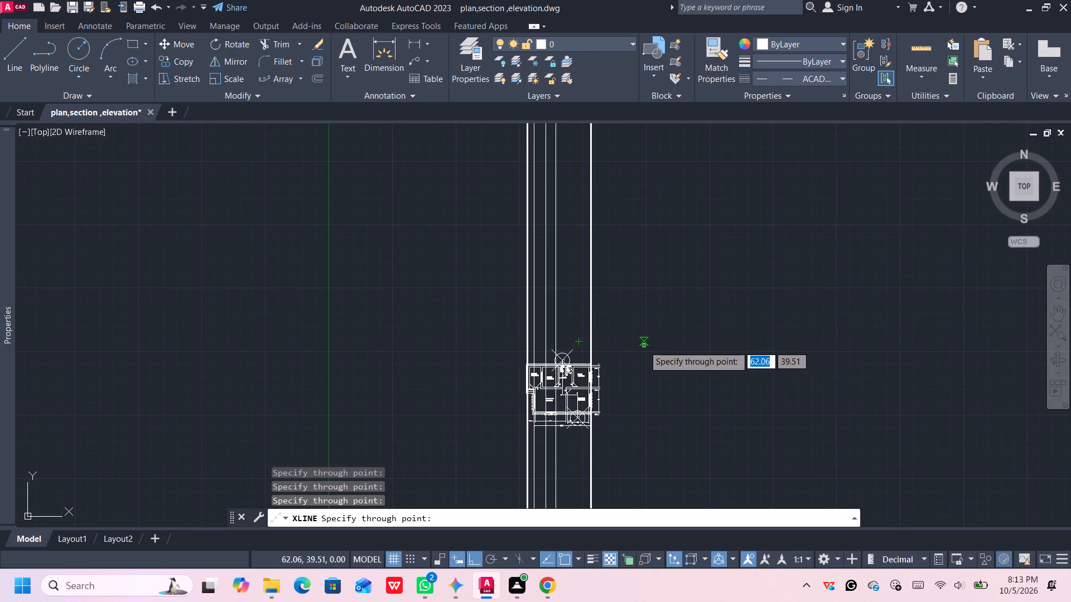
left_click(647, 344)
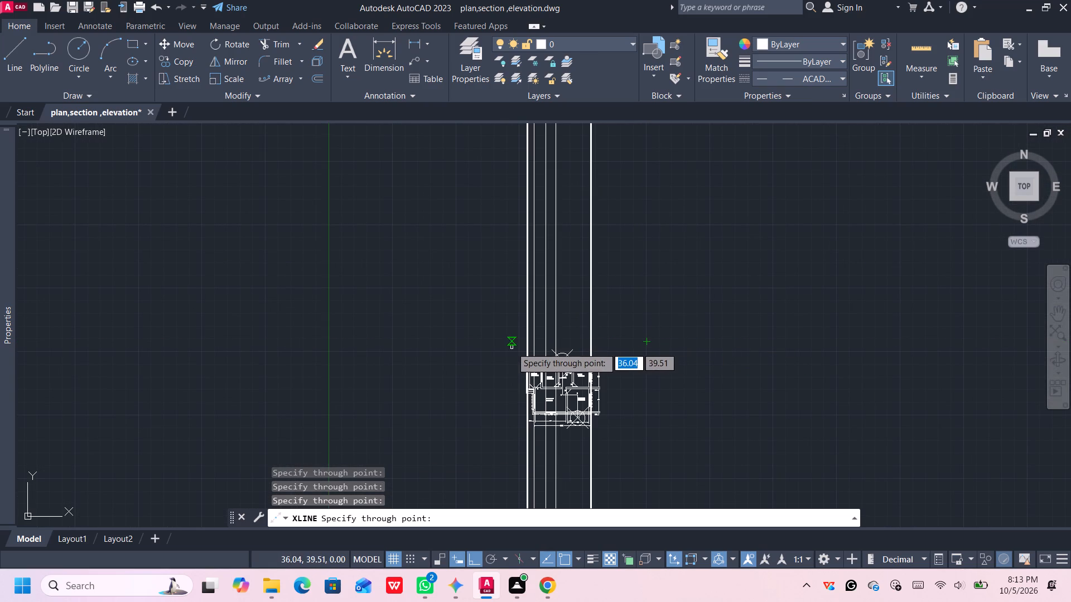
left_click(507, 343)
scroll(506, 343, "up", 4)
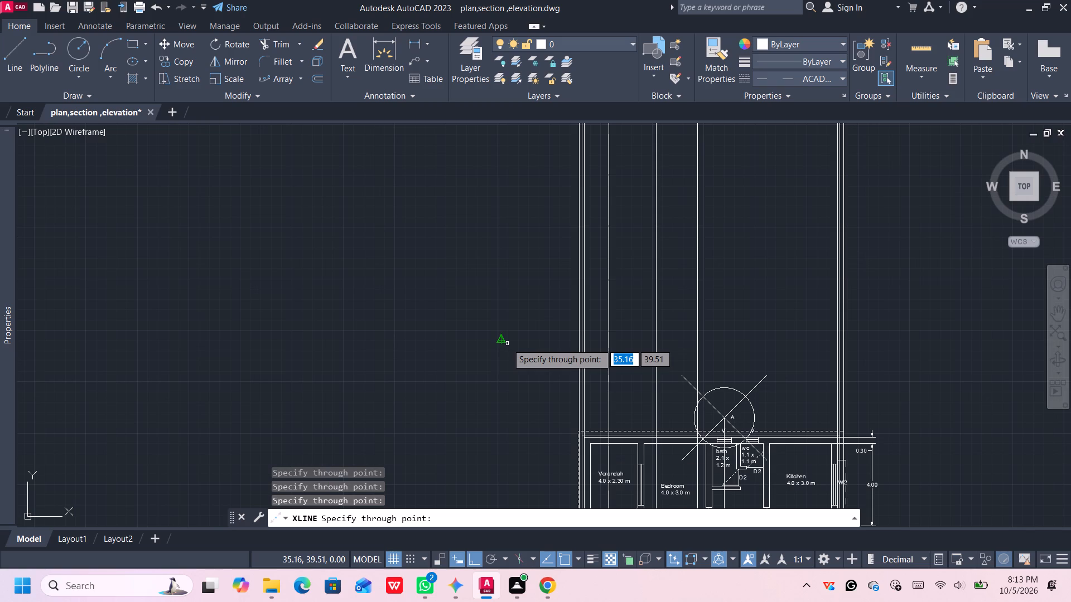
key("Return")
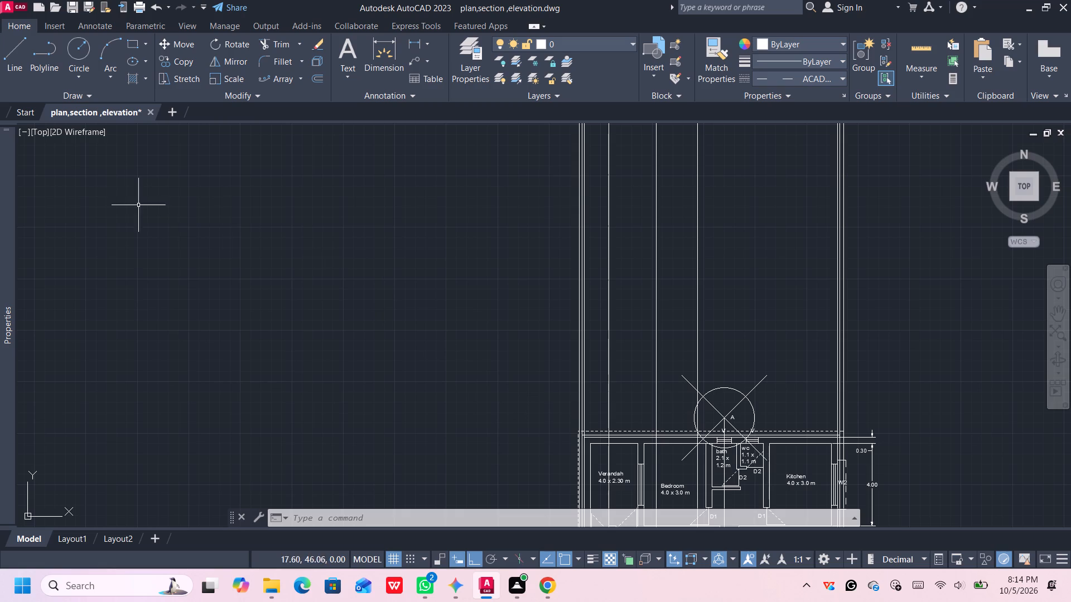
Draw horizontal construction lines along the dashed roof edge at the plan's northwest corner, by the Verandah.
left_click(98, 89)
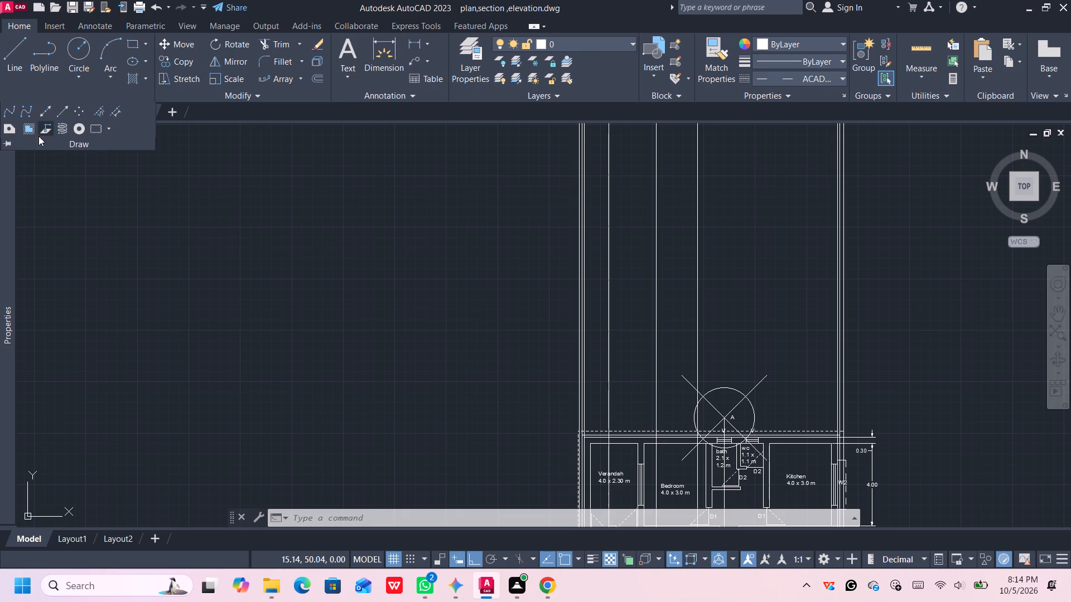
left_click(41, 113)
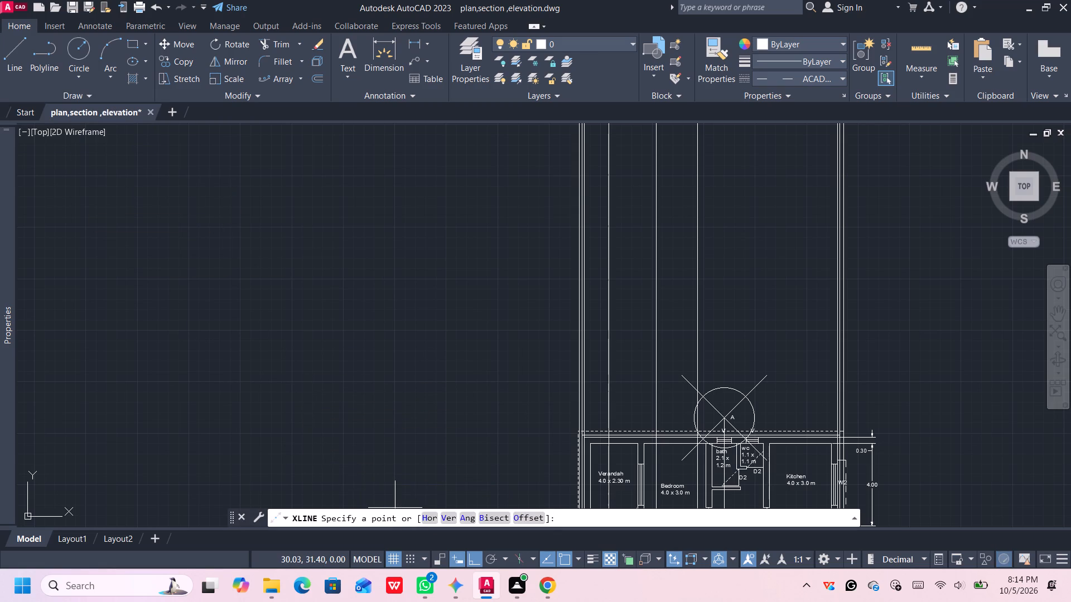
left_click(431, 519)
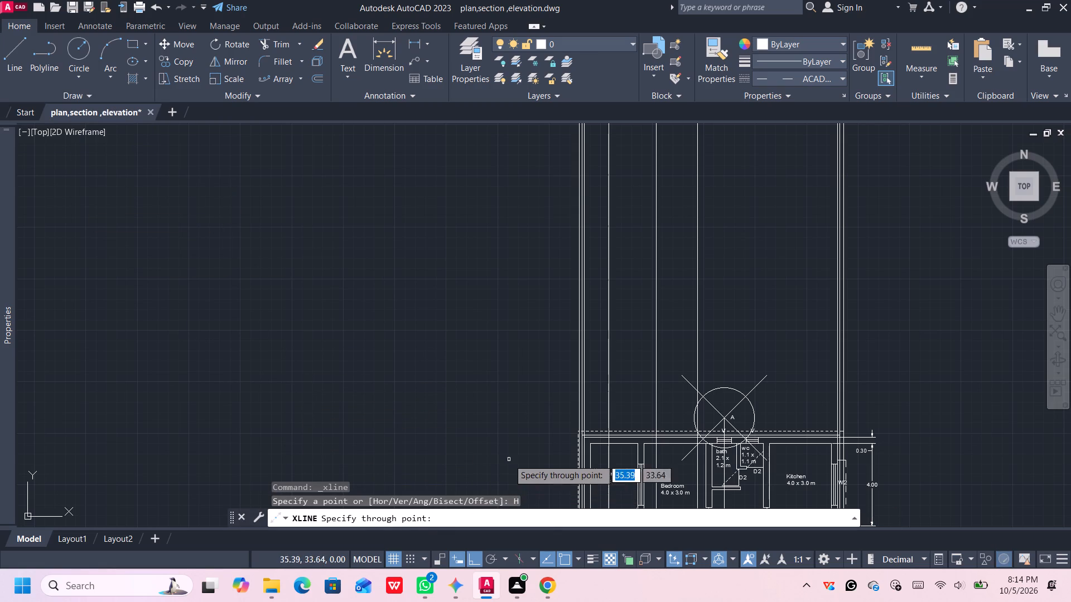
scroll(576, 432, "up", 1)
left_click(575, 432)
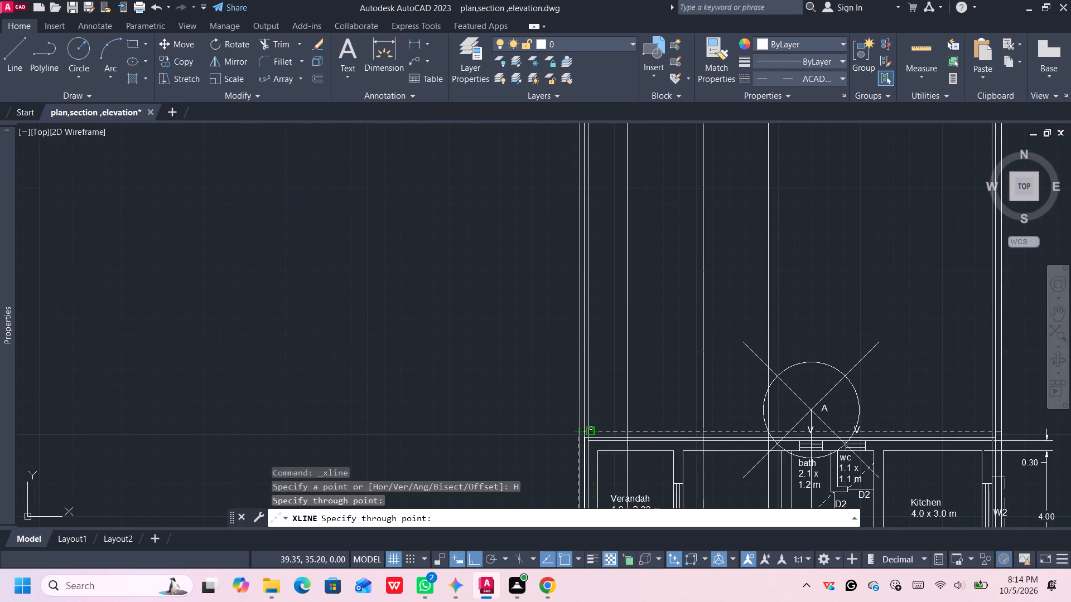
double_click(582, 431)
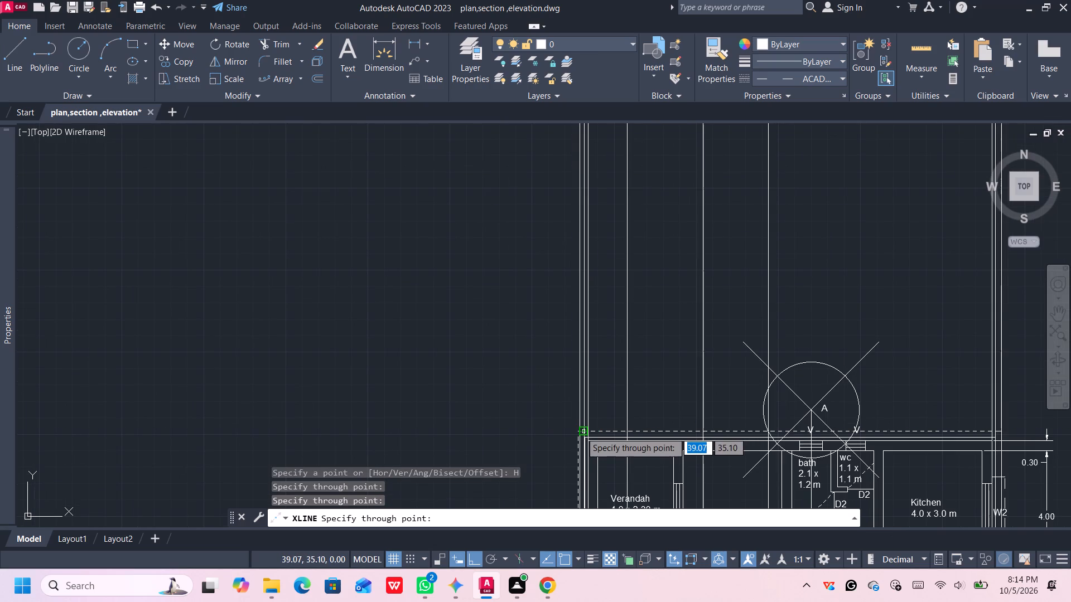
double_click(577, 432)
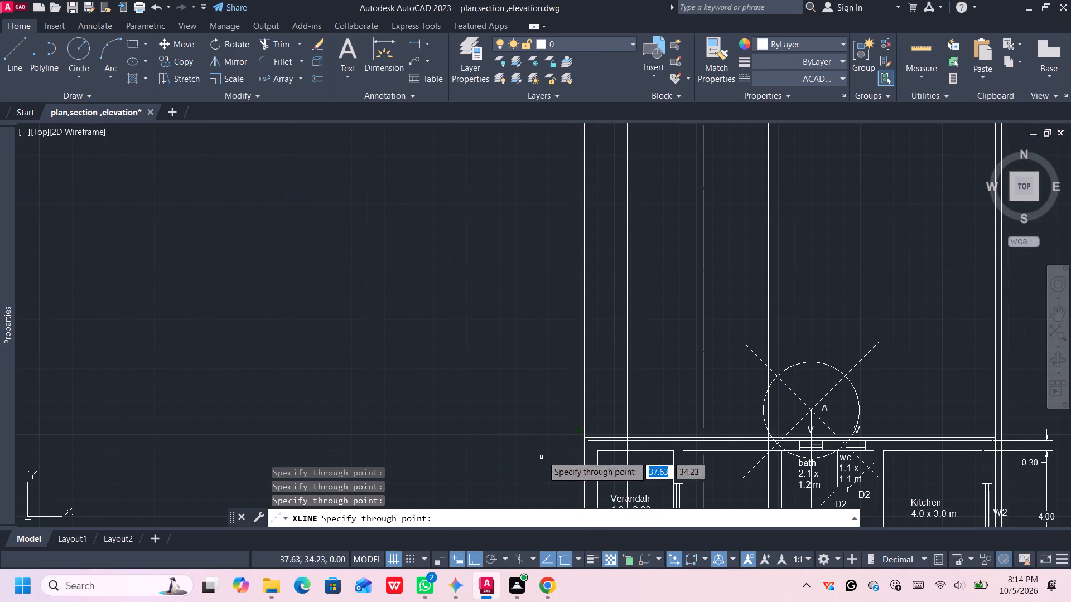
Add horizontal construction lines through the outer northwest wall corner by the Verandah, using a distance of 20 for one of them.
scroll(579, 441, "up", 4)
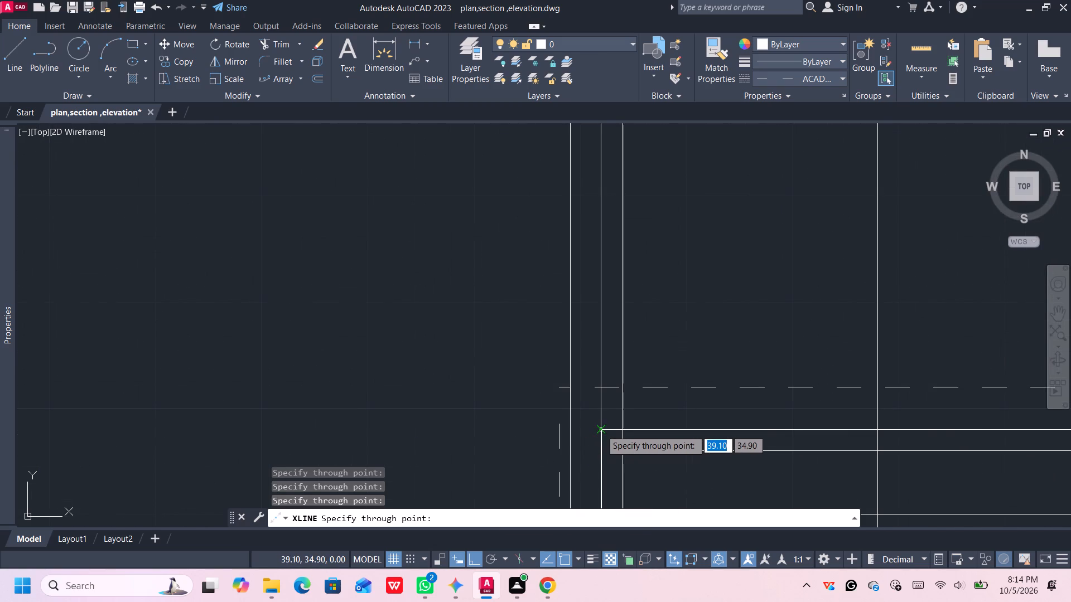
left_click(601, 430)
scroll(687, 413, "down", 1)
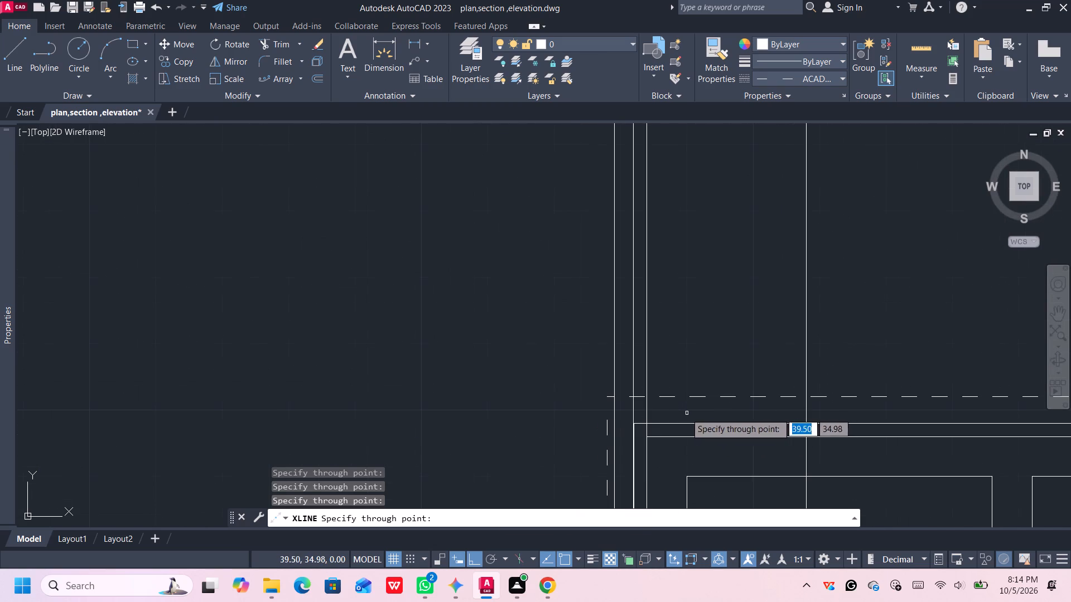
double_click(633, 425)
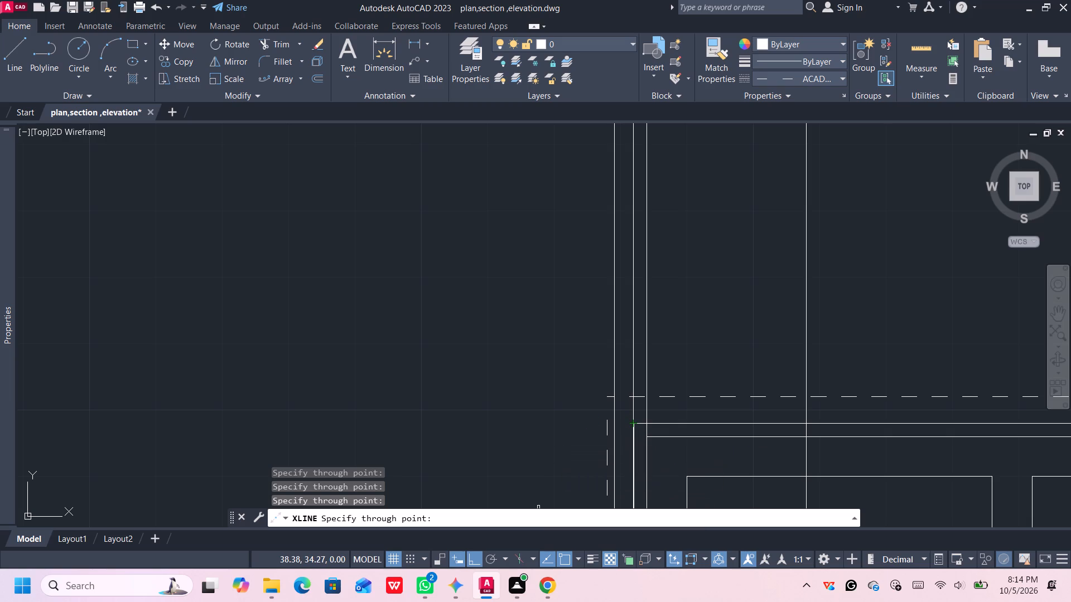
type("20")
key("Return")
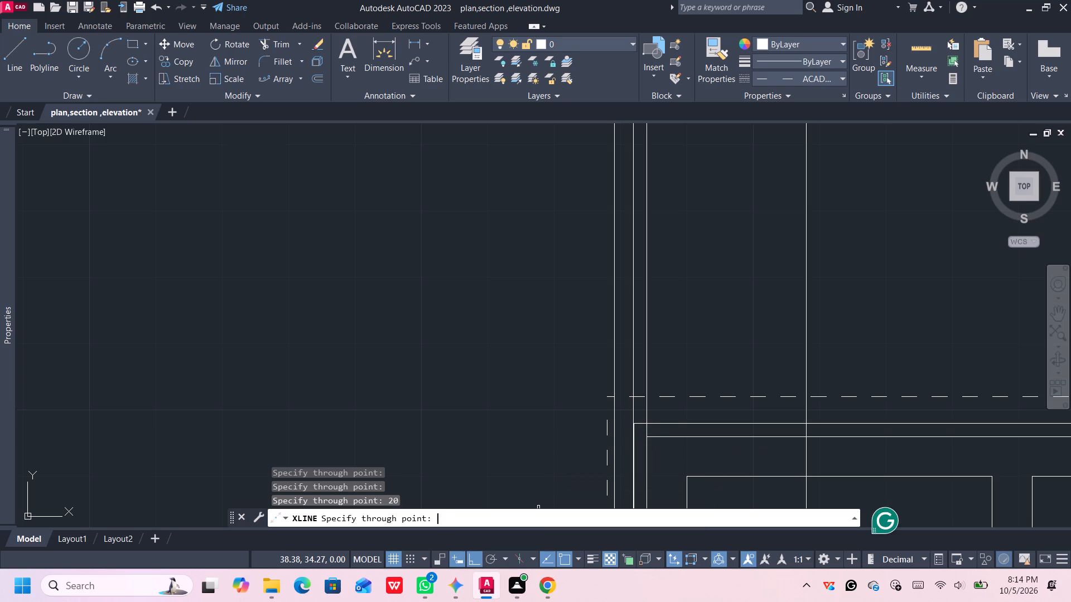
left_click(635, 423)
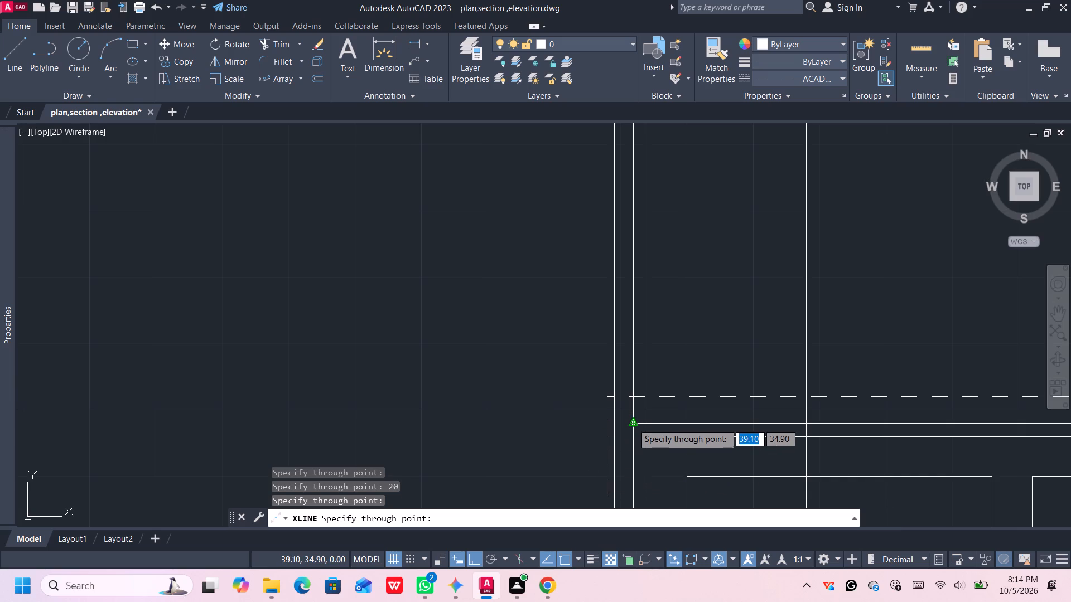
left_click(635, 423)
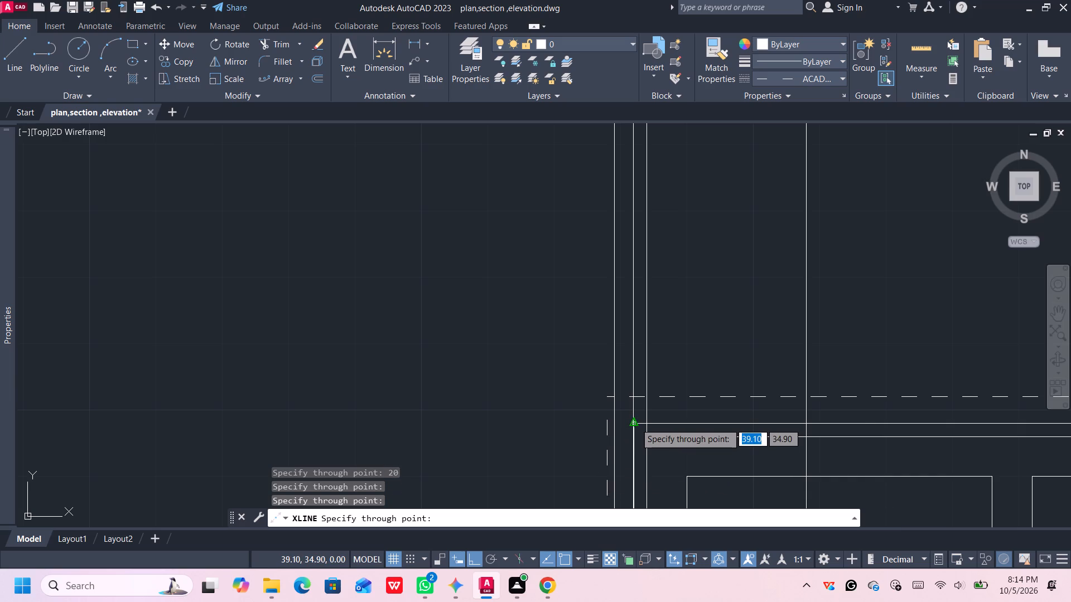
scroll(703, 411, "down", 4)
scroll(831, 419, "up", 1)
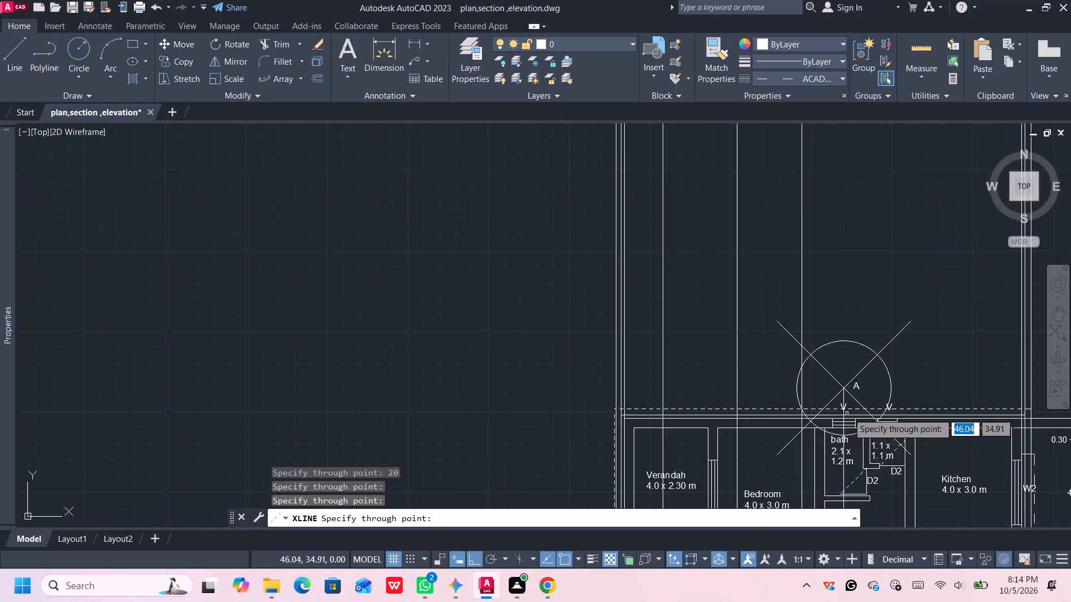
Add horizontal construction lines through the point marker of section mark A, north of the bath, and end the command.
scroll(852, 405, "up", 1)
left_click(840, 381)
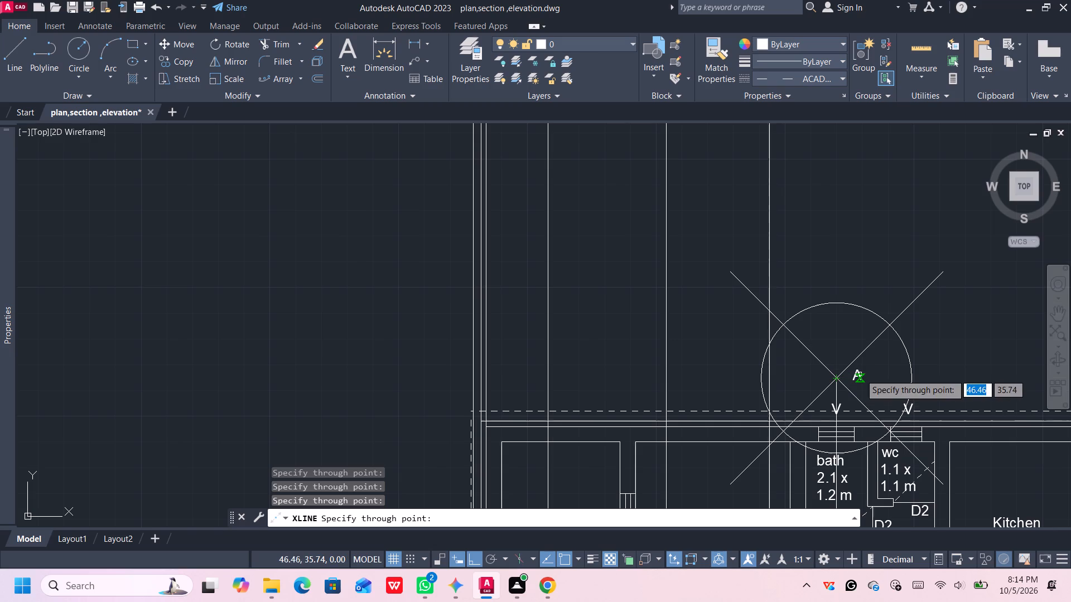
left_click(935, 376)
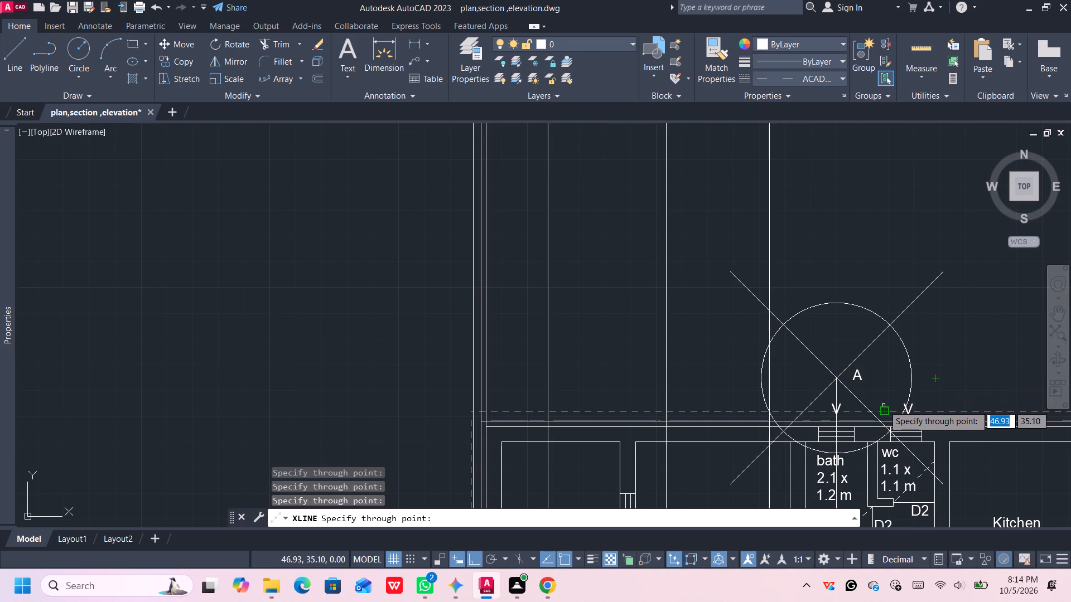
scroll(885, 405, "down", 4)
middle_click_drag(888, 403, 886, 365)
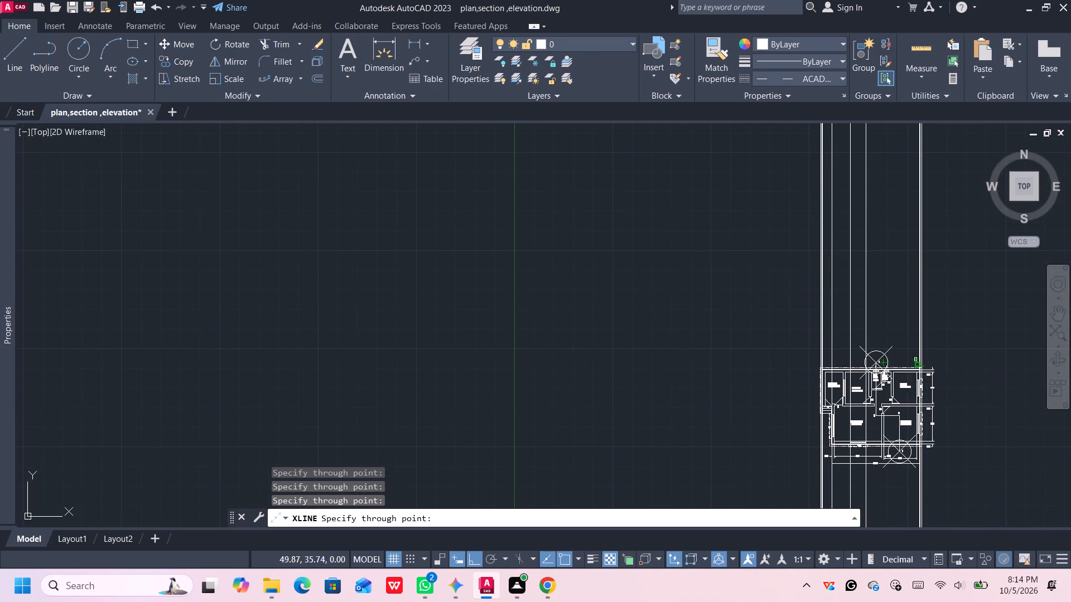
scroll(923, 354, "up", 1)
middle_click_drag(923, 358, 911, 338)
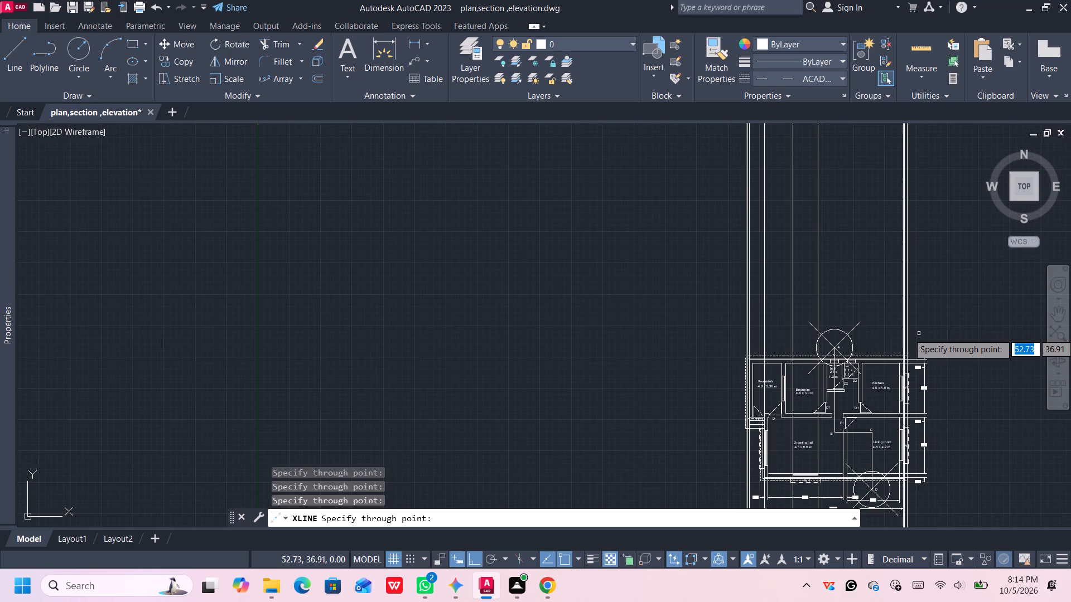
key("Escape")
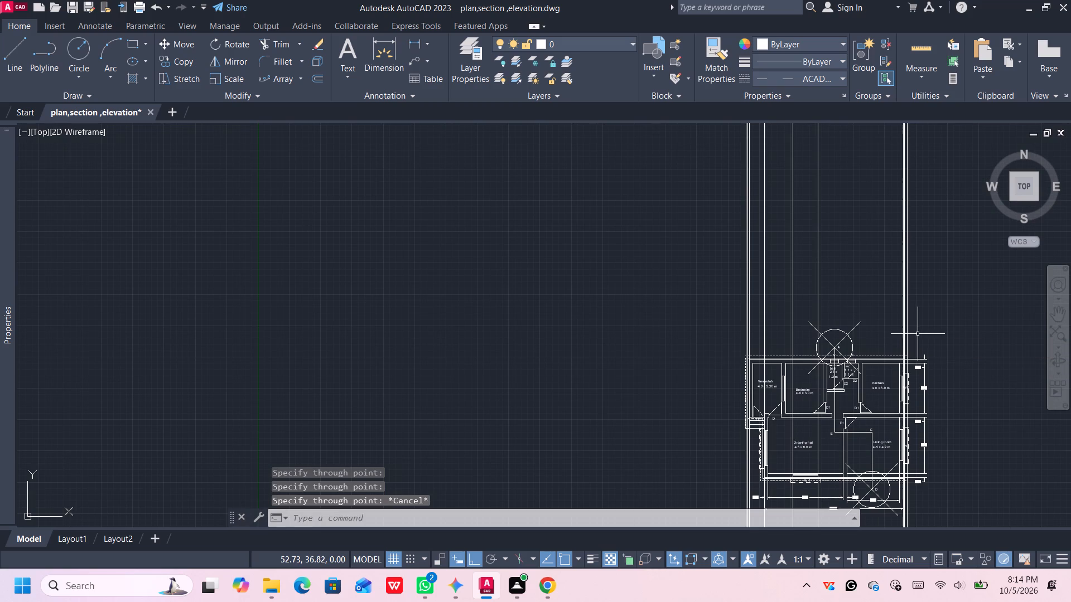
Set the point size to 2% relative to screen in the Point Style settings for the section line's end markers.
scroll(894, 326, "down", 3)
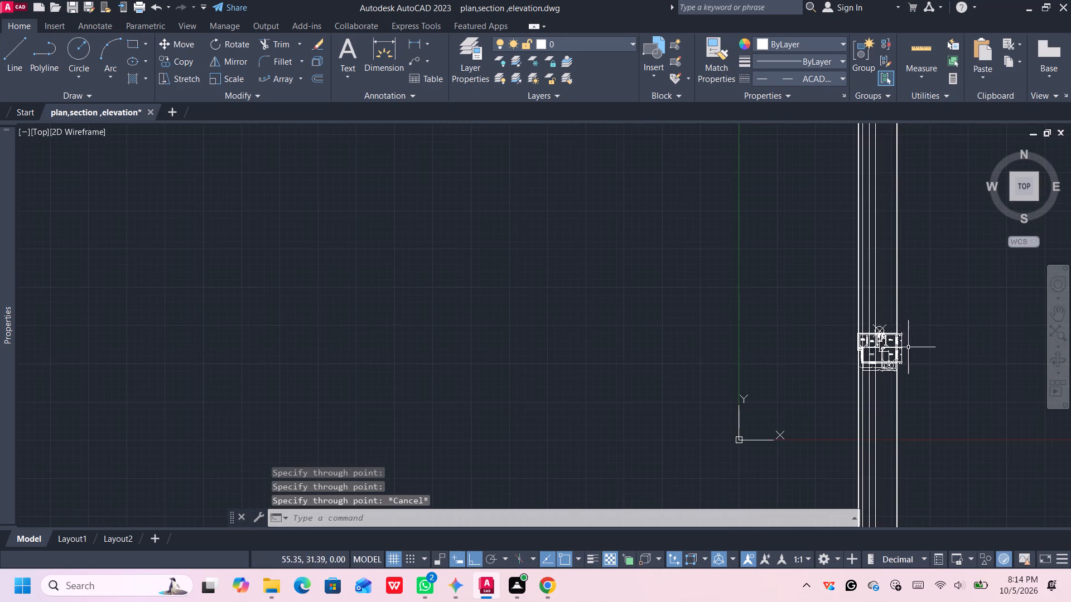
scroll(902, 355, "up", 3)
left_click(826, 250)
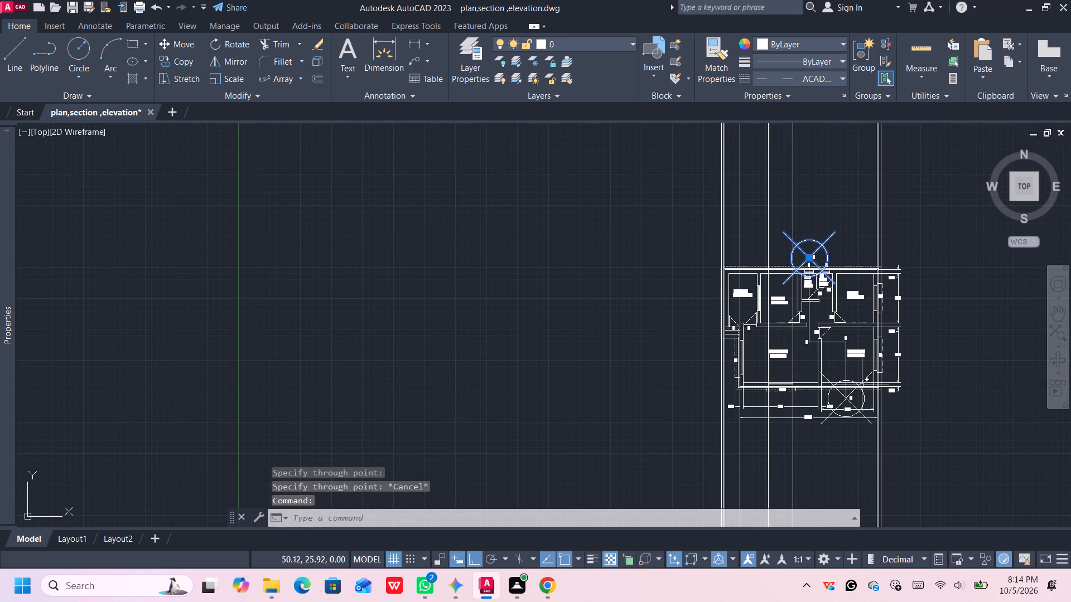
left_click(863, 396)
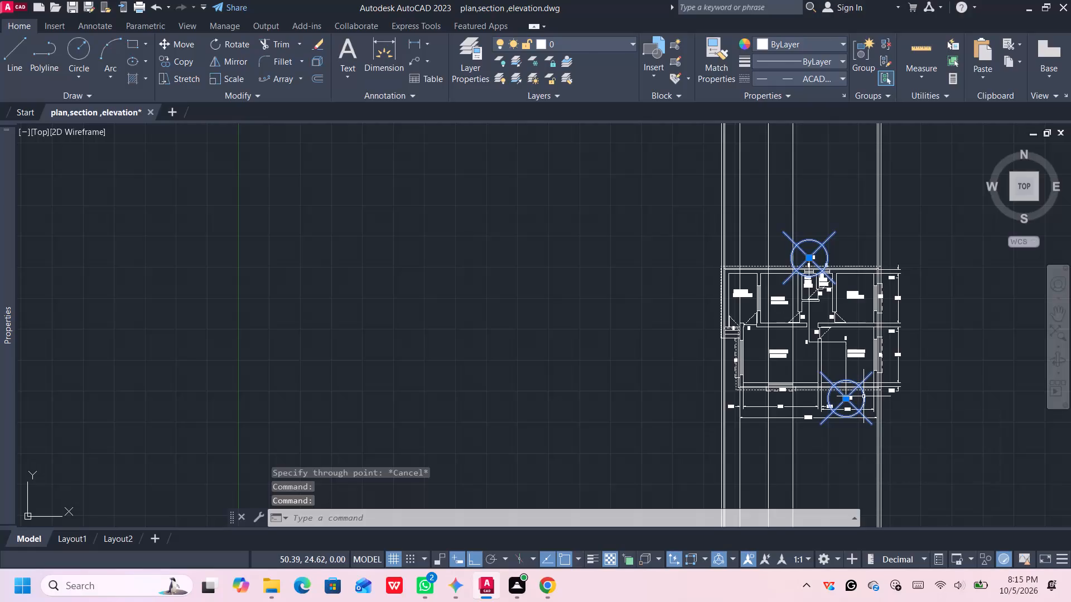
key("p")
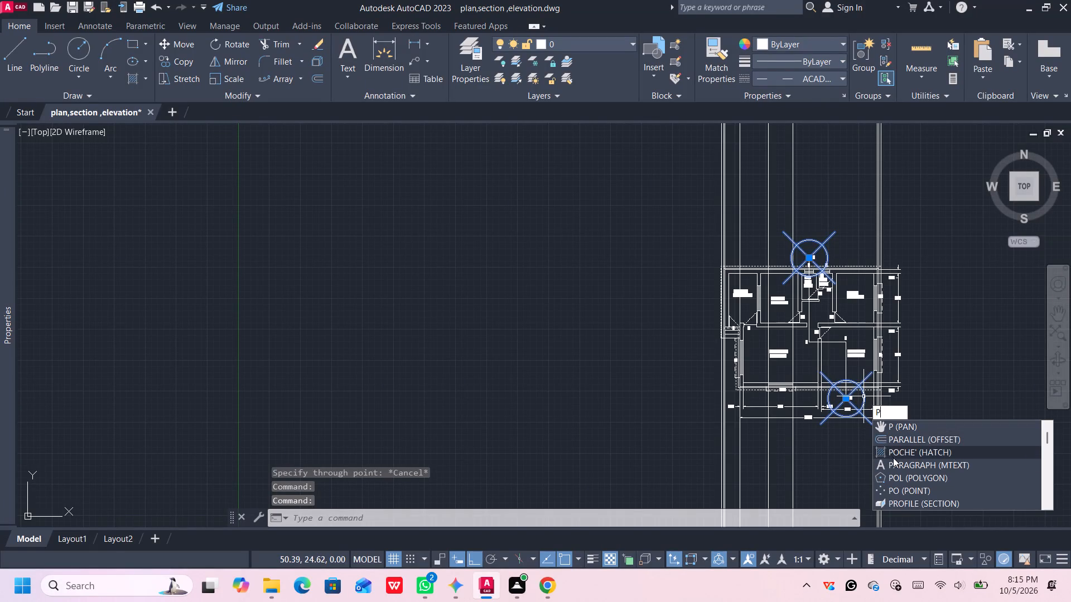
key("t")
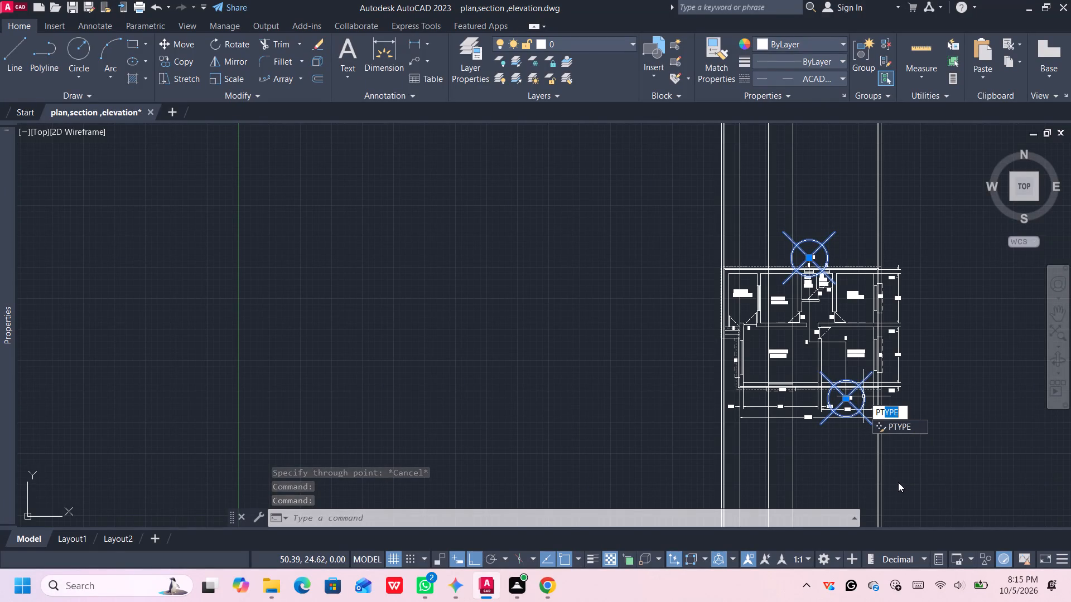
left_click(896, 425)
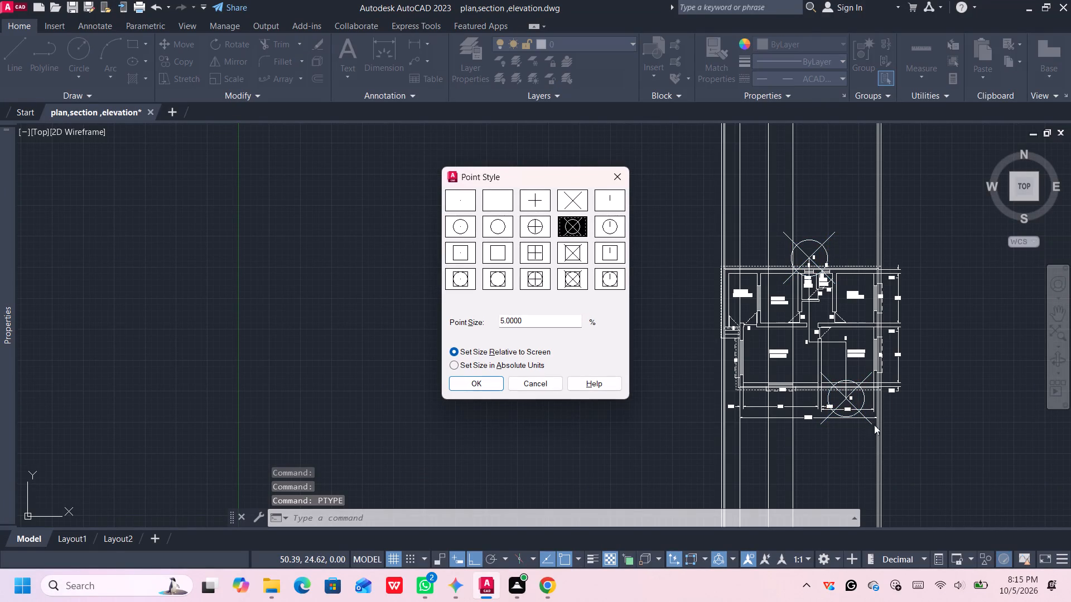
left_click(502, 319)
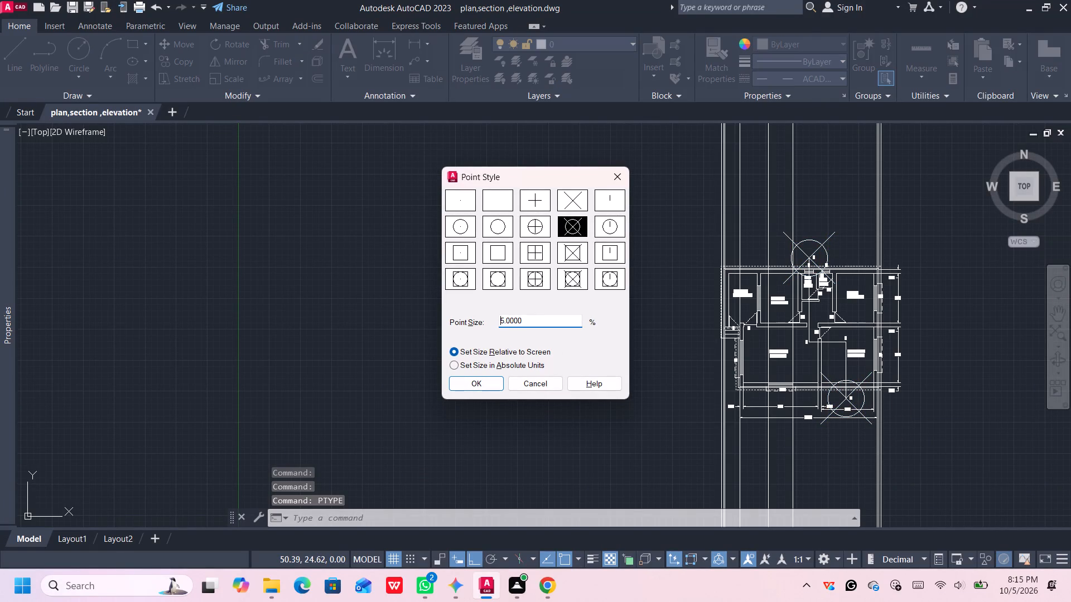
left_click(503, 321)
key("BackSpace")
key("2")
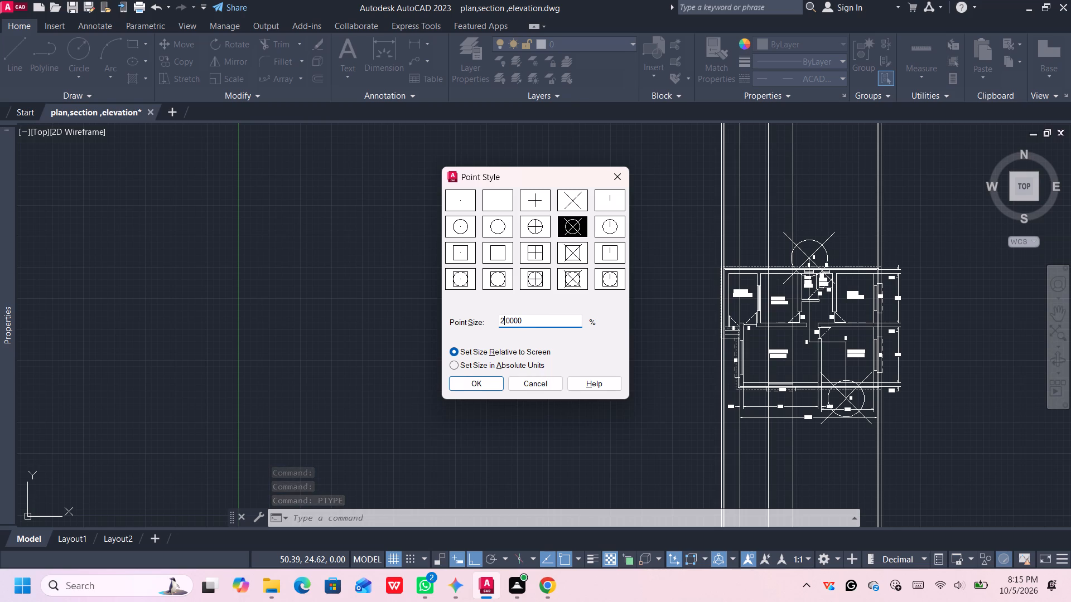
key("Return")
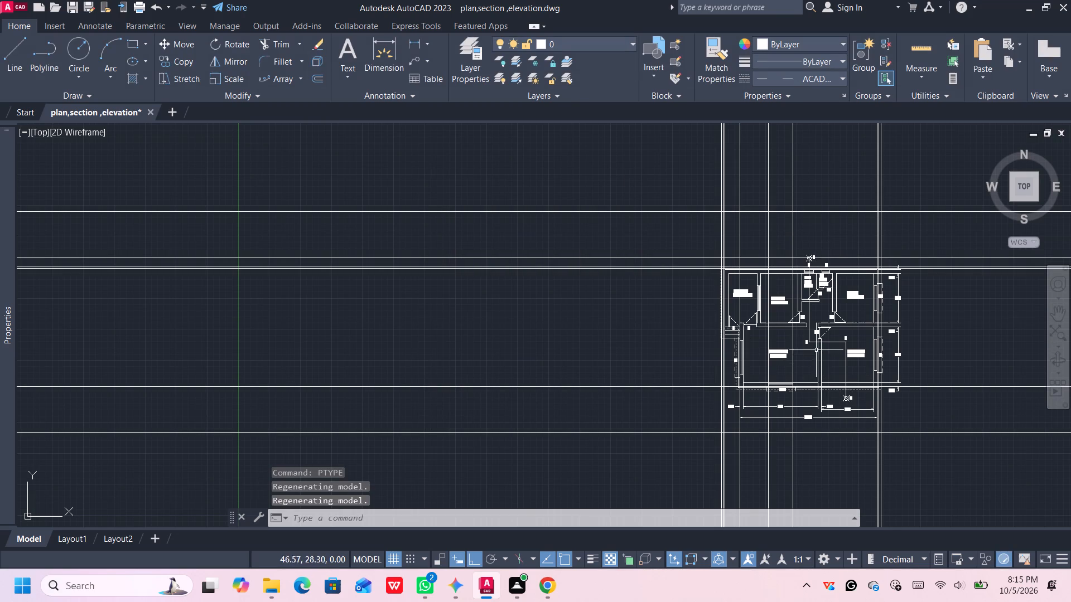
Erase all horizontal construction lines from section mark A's level down to below the plan, keeping those farther north.
scroll(882, 383, "down", 1)
middle_click_drag(927, 381, 658, 337)
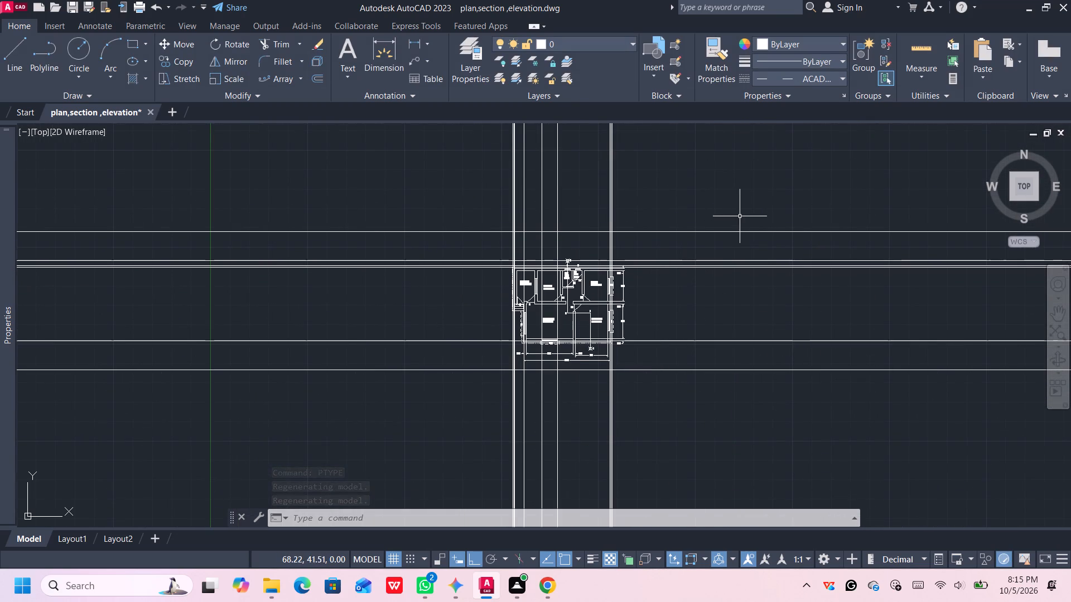
left_click(740, 252)
left_click(732, 392)
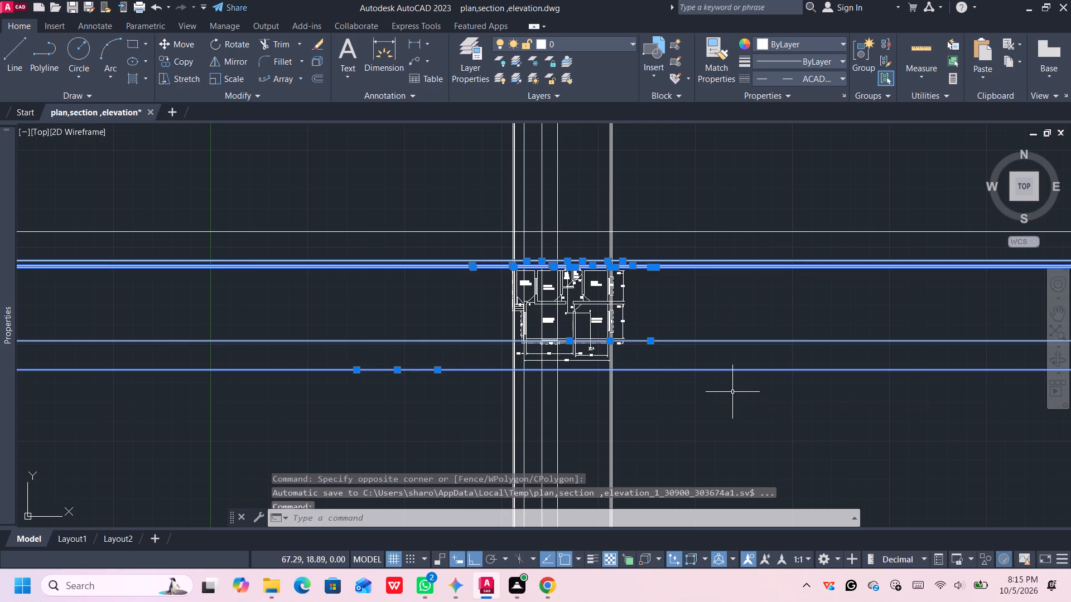
key("Delete")
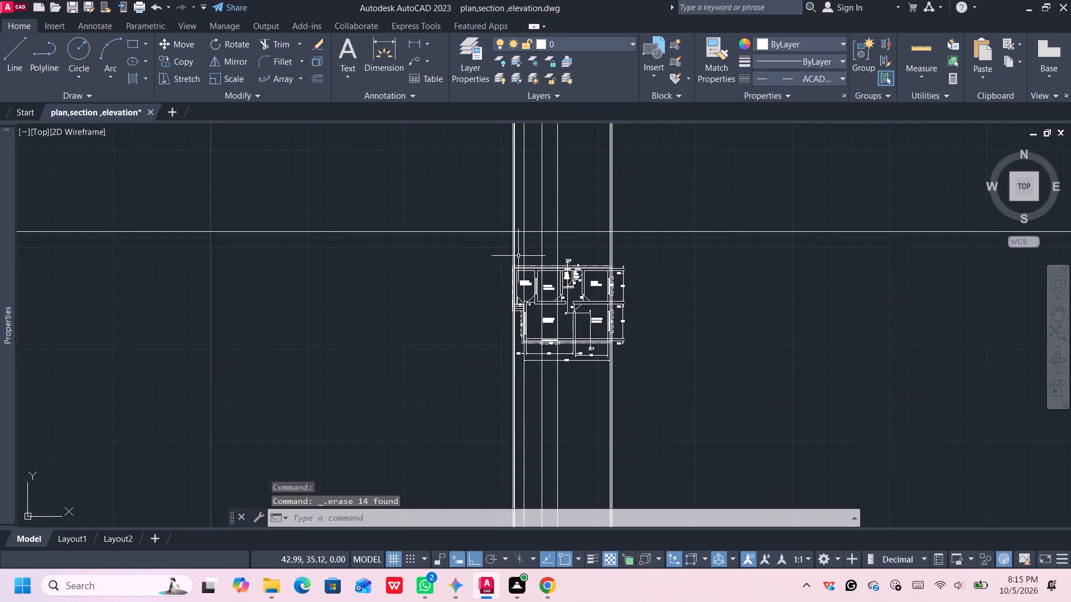
Start a new horizontal construction line for the area north of the floor plan.
scroll(538, 253, "up", 2)
middle_click_drag(605, 312, 581, 216)
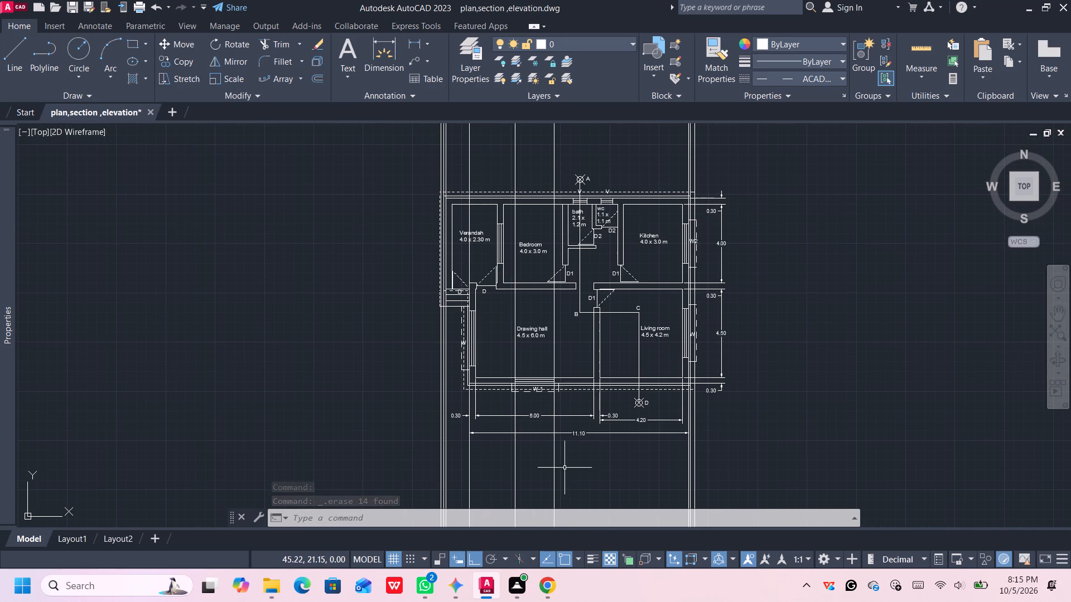
left_click(95, 93)
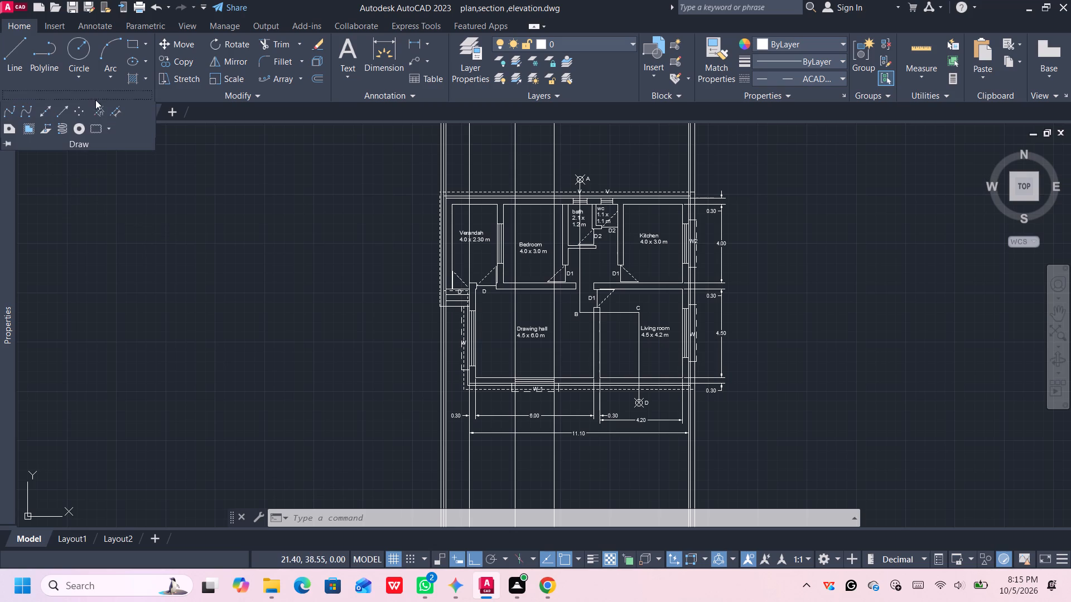
left_click(40, 110)
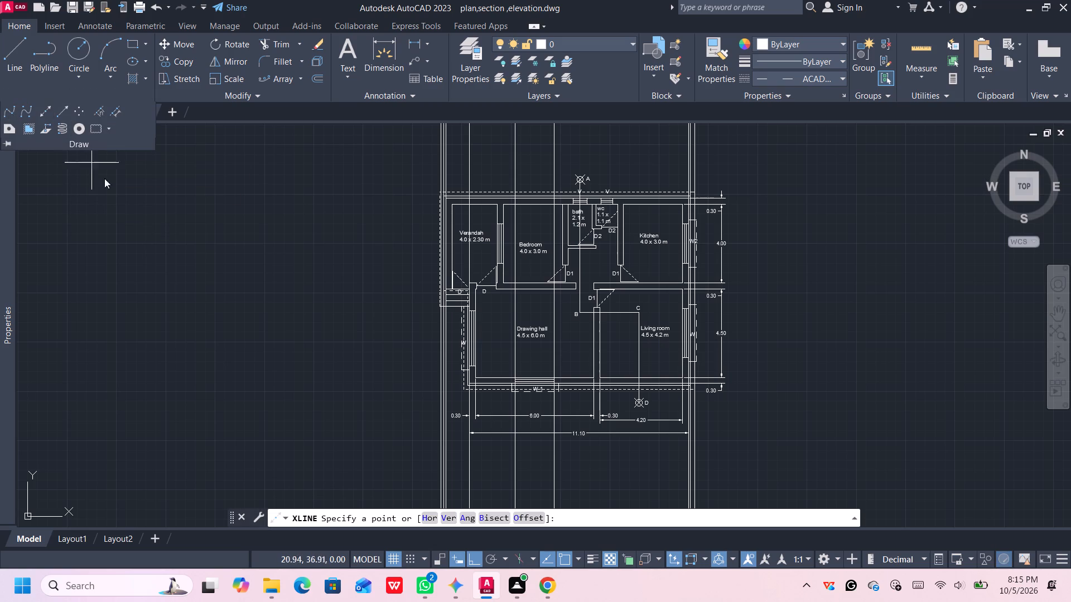
left_click(424, 516)
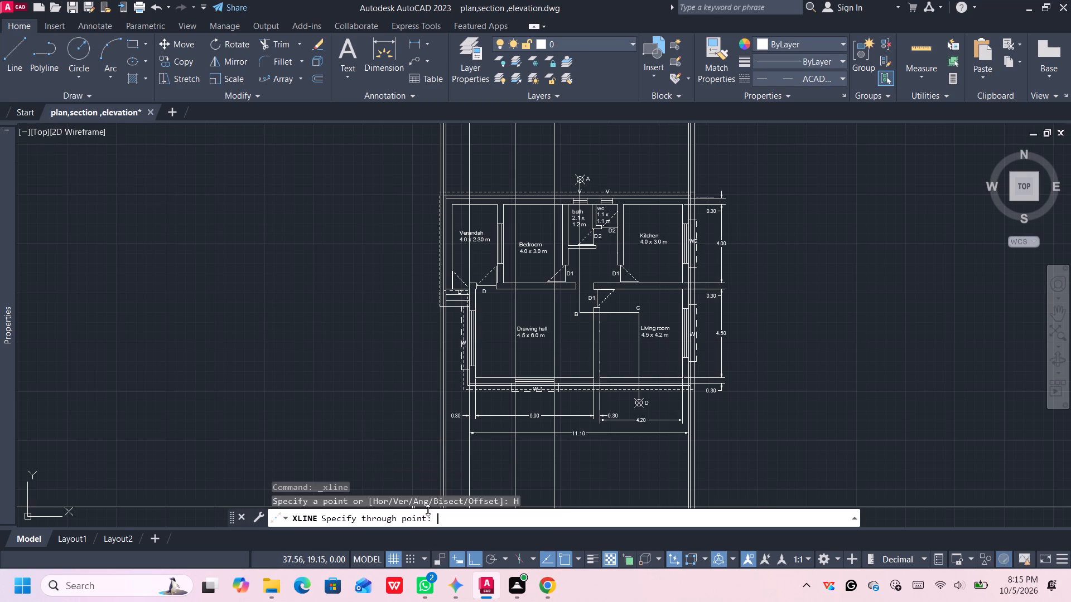
scroll(686, 385, "up", 3)
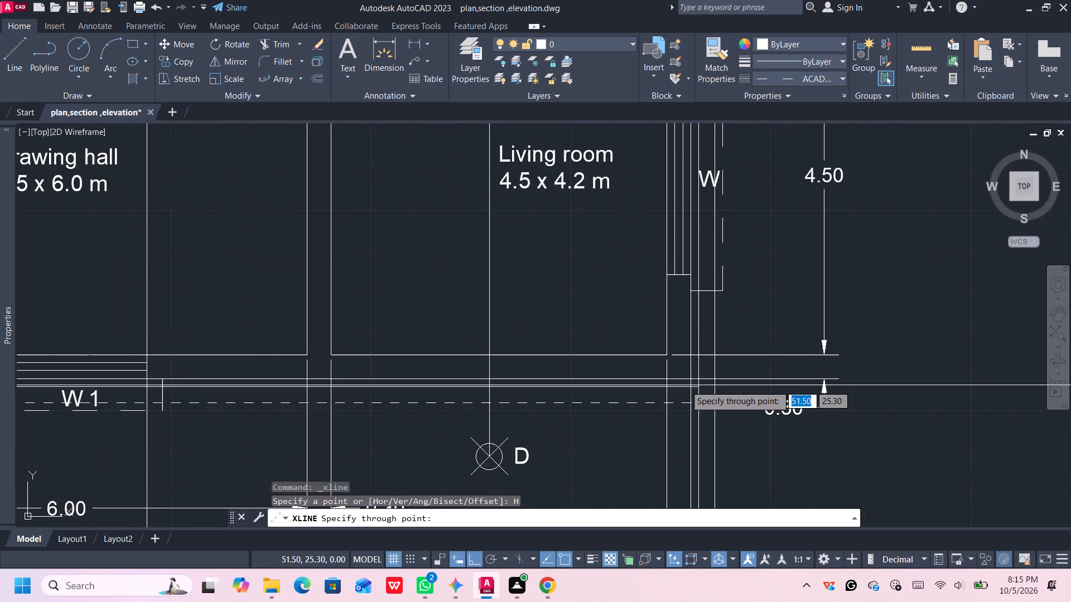
scroll(687, 383, "down", 3)
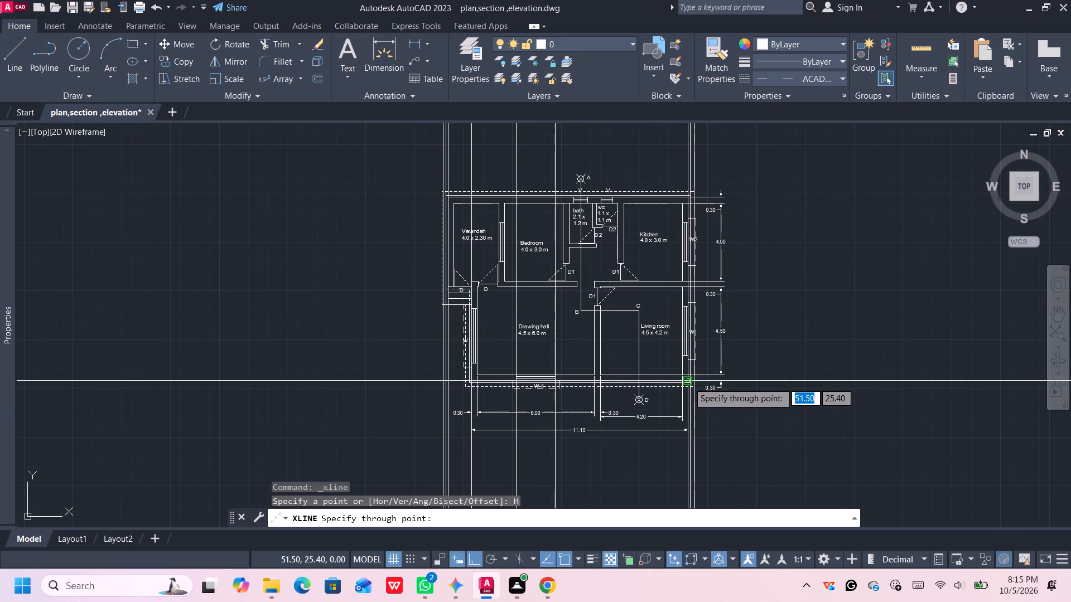
scroll(725, 264, "down", 1)
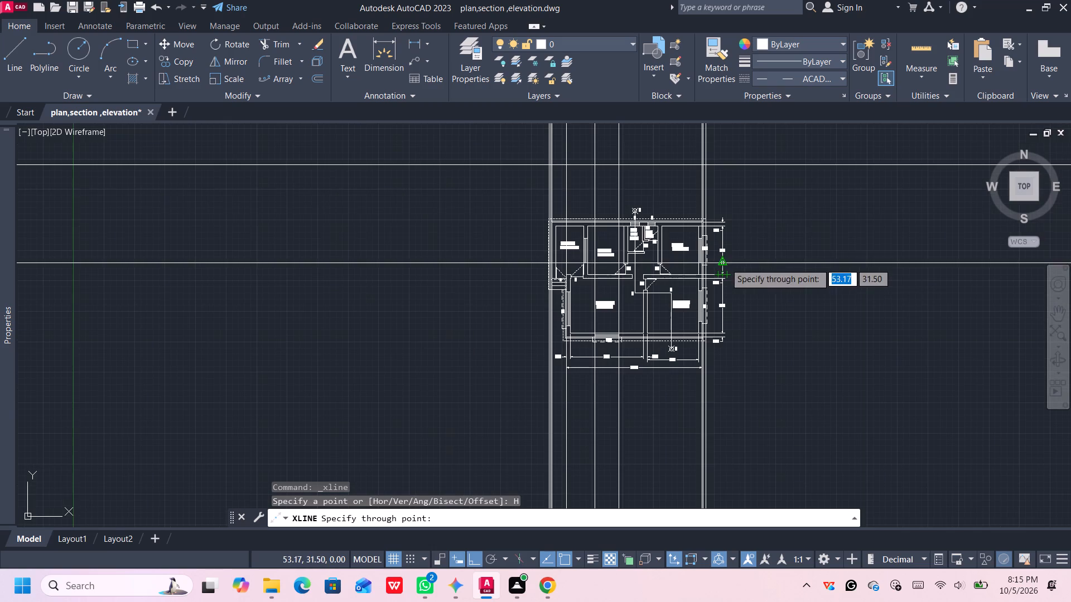
middle_click_drag(738, 202, 728, 355)
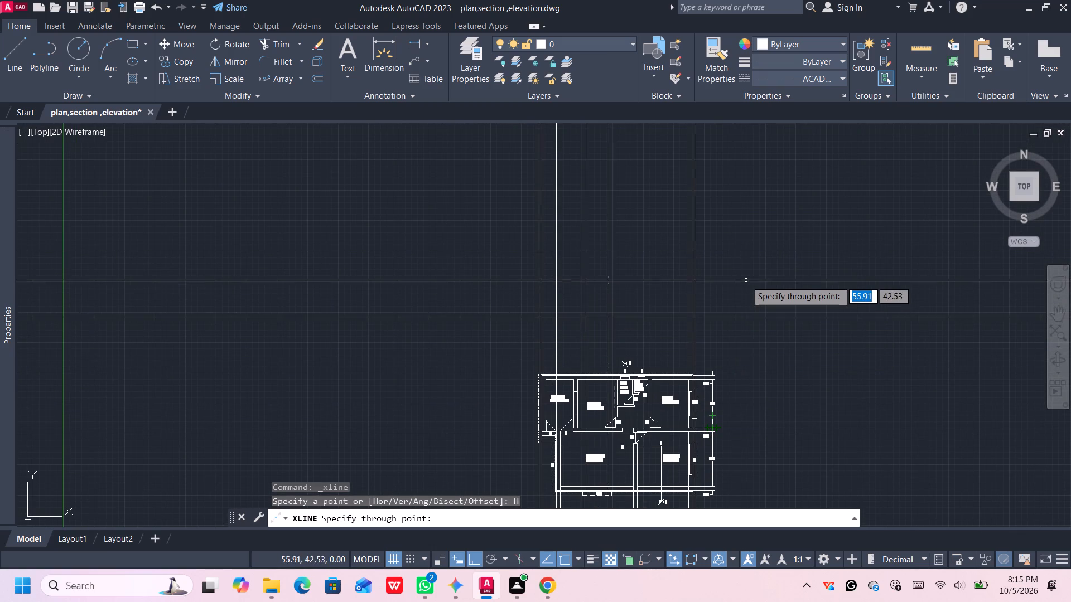
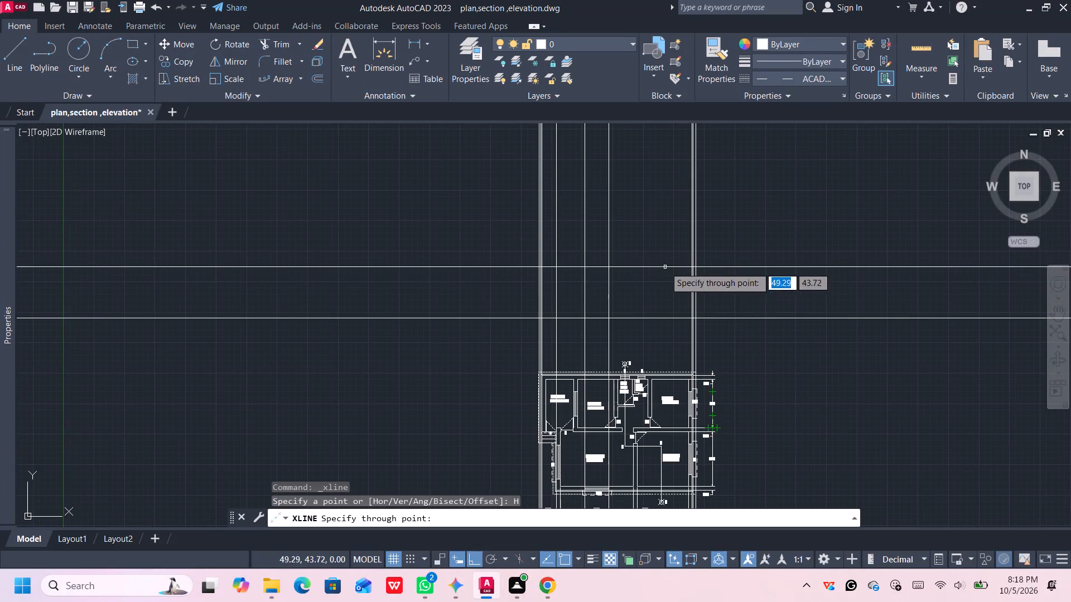
Abandon the pending construction line and offset the horizontal construction line above the floor plan upward by 0.3.
scroll(636, 298, "up", 2)
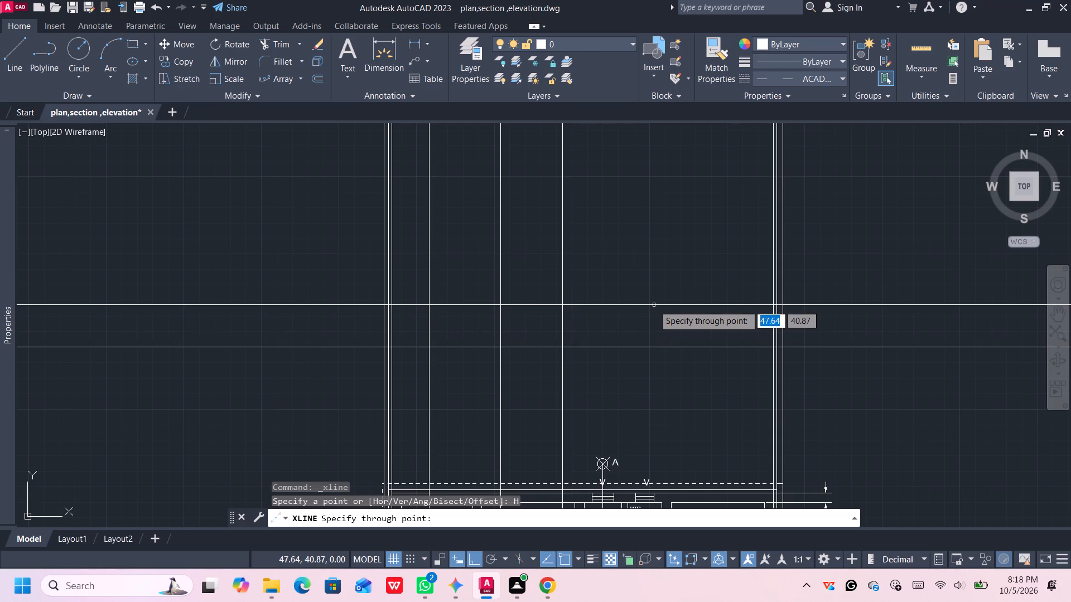
key("Escape")
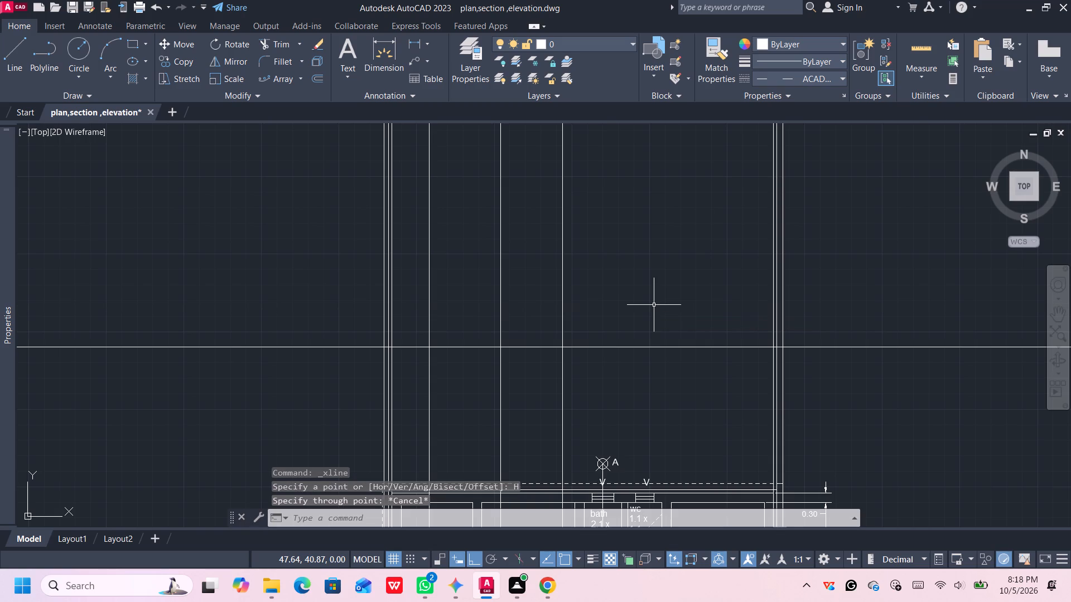
left_click(652, 346)
key("o")
key("Return")
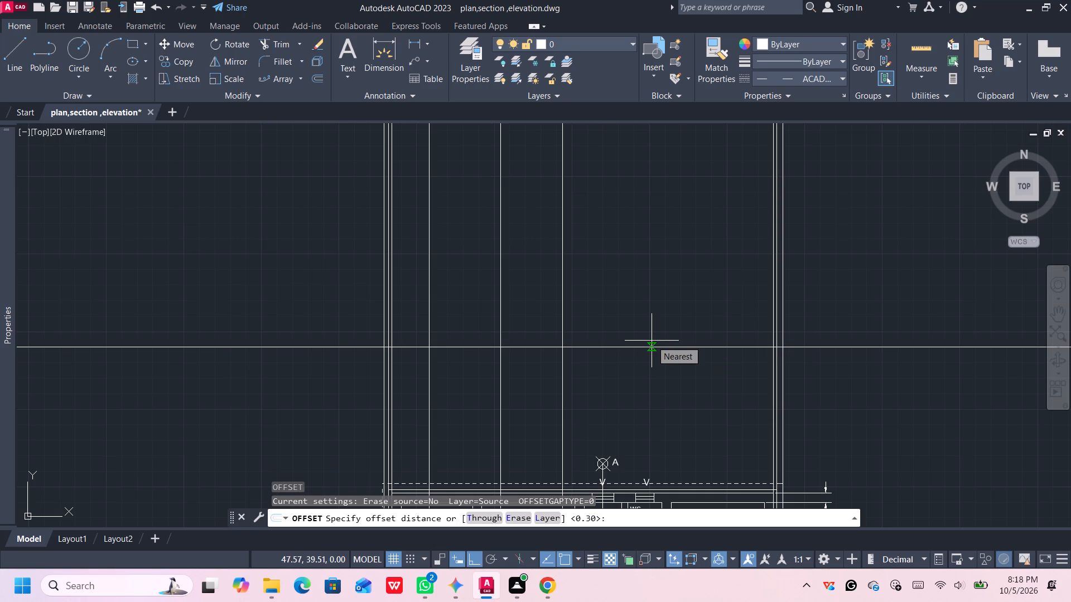
left_click(666, 347)
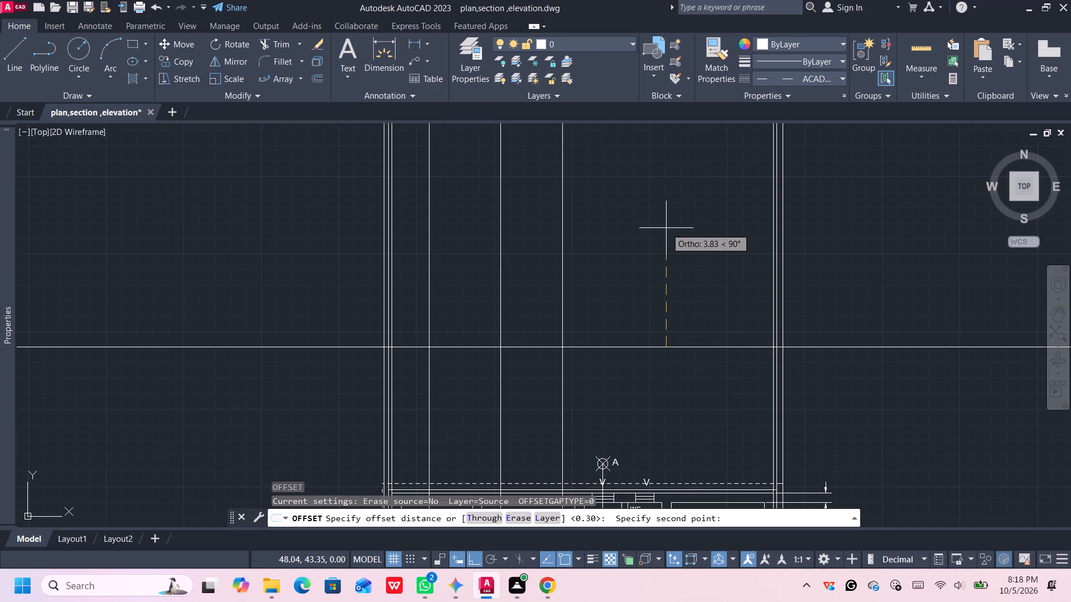
scroll(666, 228, "down", 1)
middle_click_drag(665, 230, 623, 221)
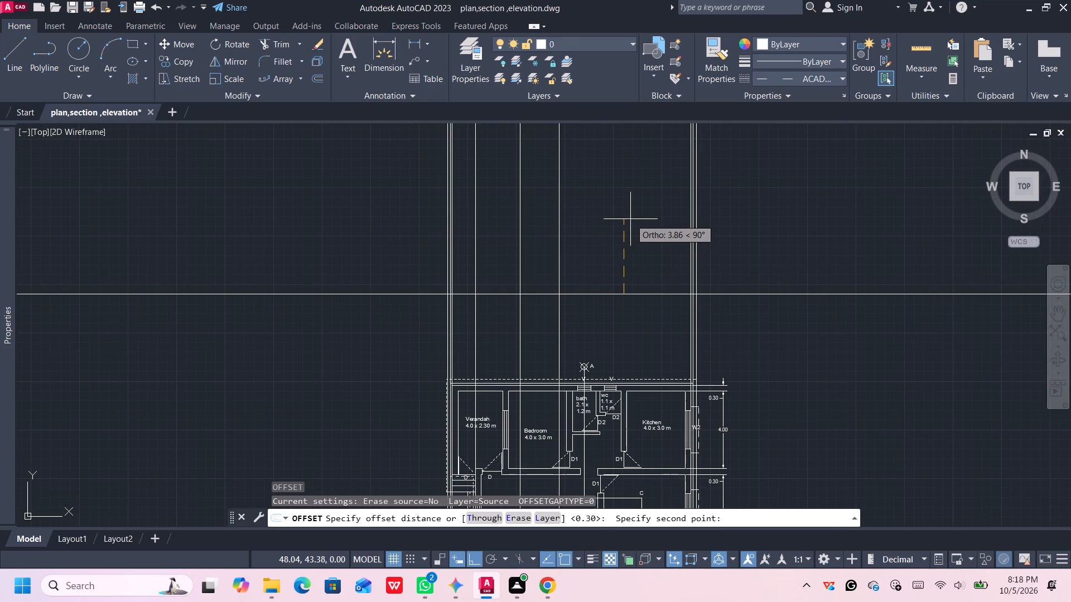
scroll(630, 219, "up", 1)
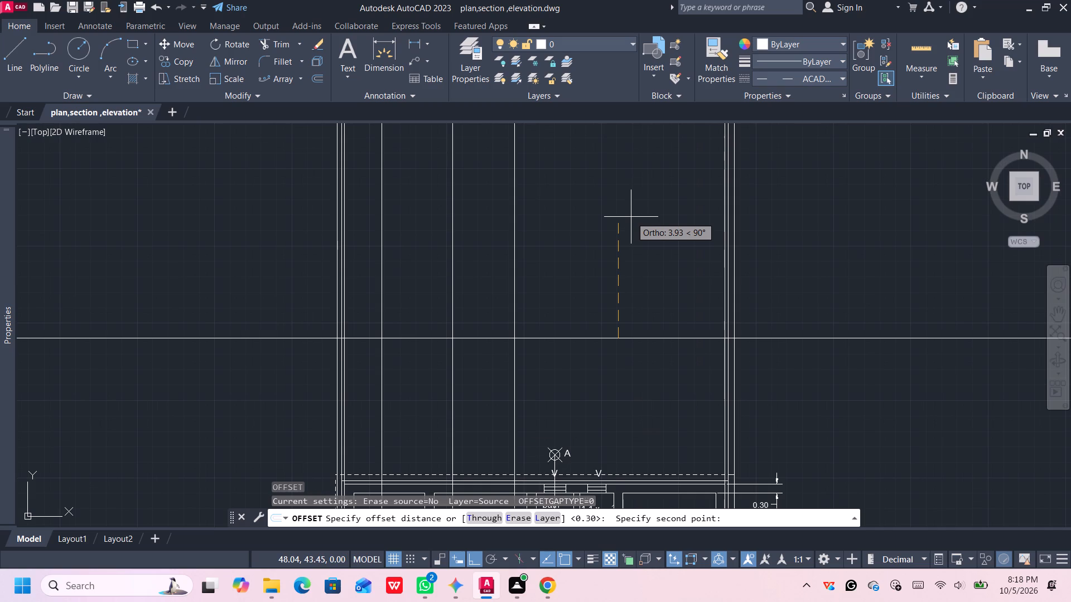
type("0.")
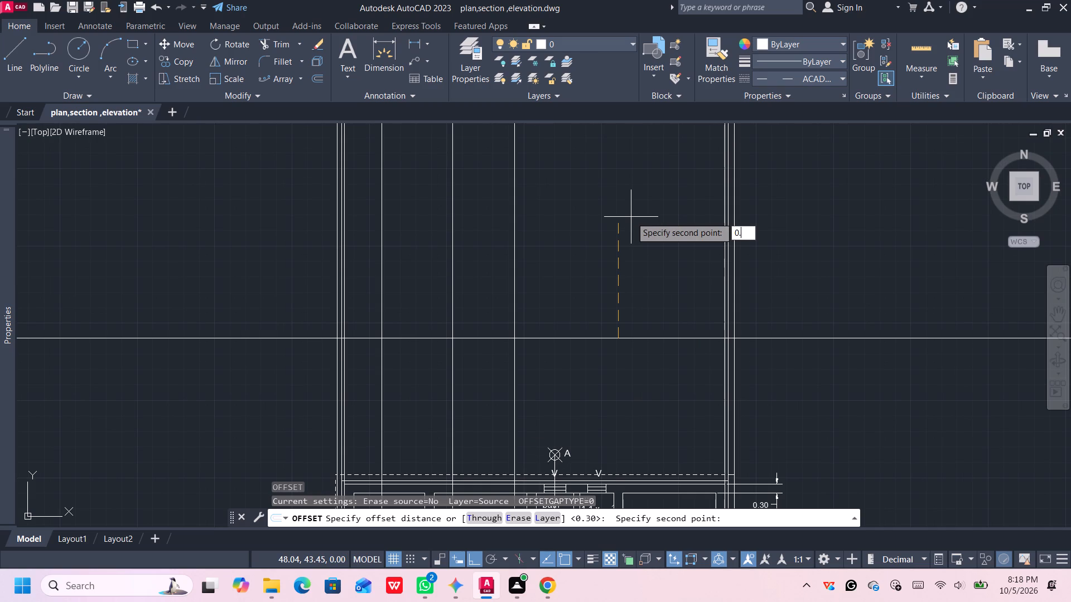
key("3")
key("space")
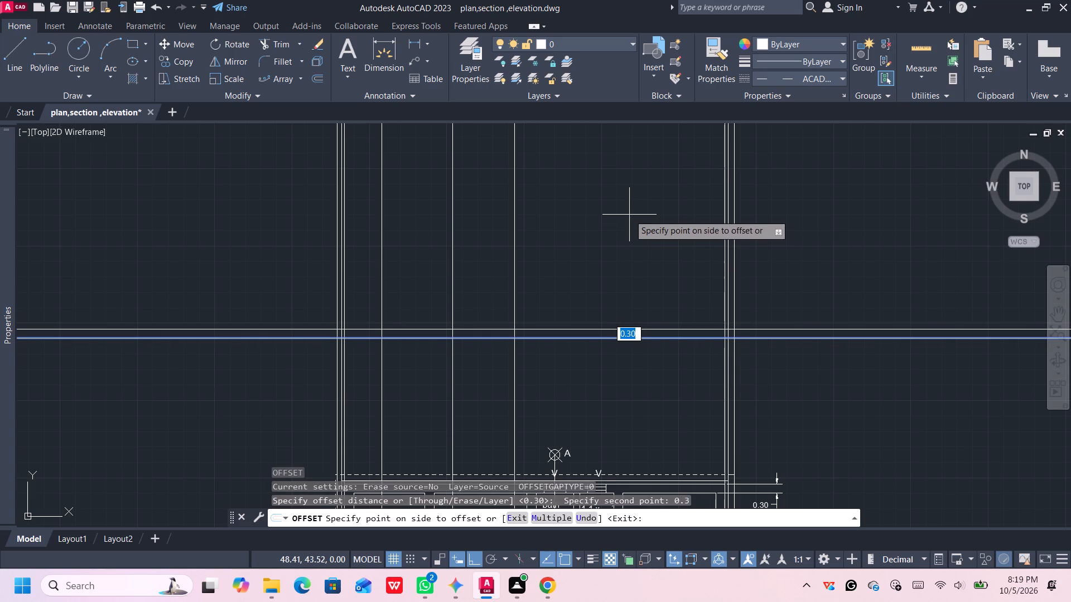
left_click(629, 215)
Add three more horizontal lines at 0.30 spacing, each offset upward from the newest line.
left_click(627, 329)
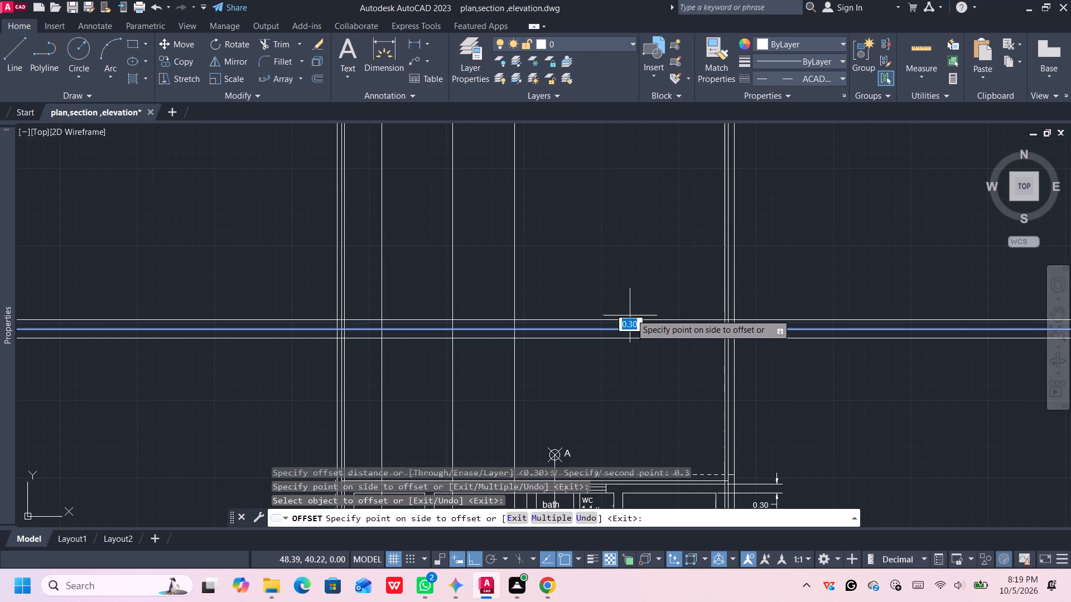
left_click(632, 309)
left_click(632, 319)
left_click(632, 306)
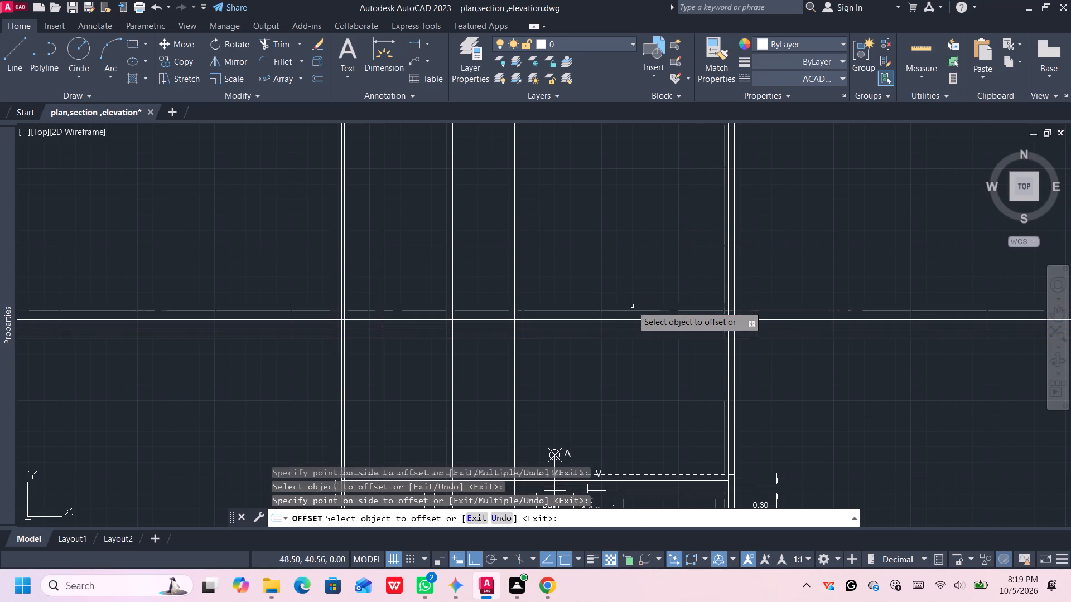
left_click(632, 310)
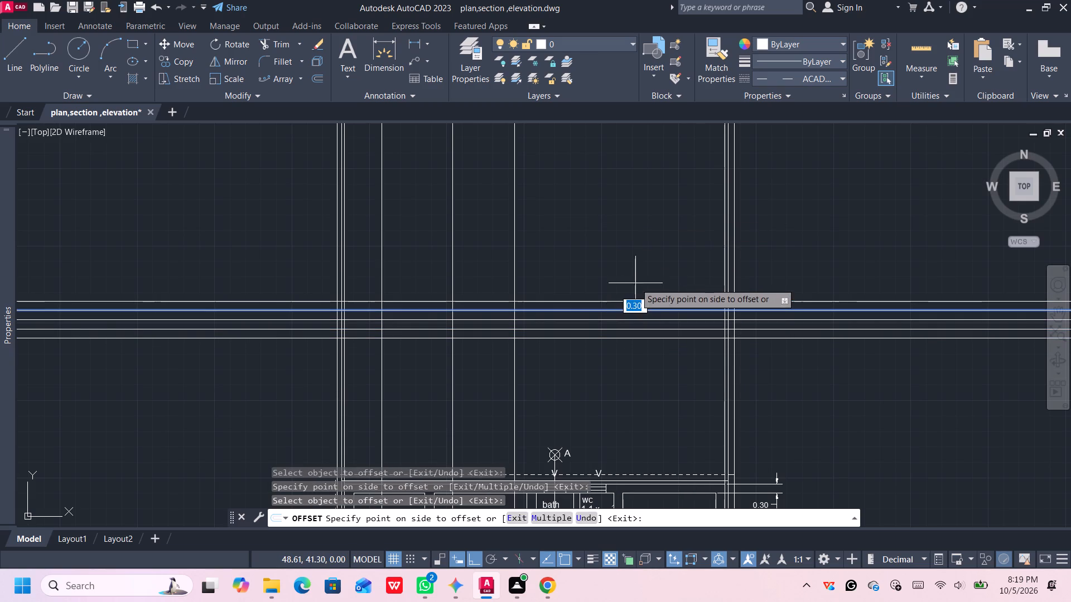
left_click(635, 283)
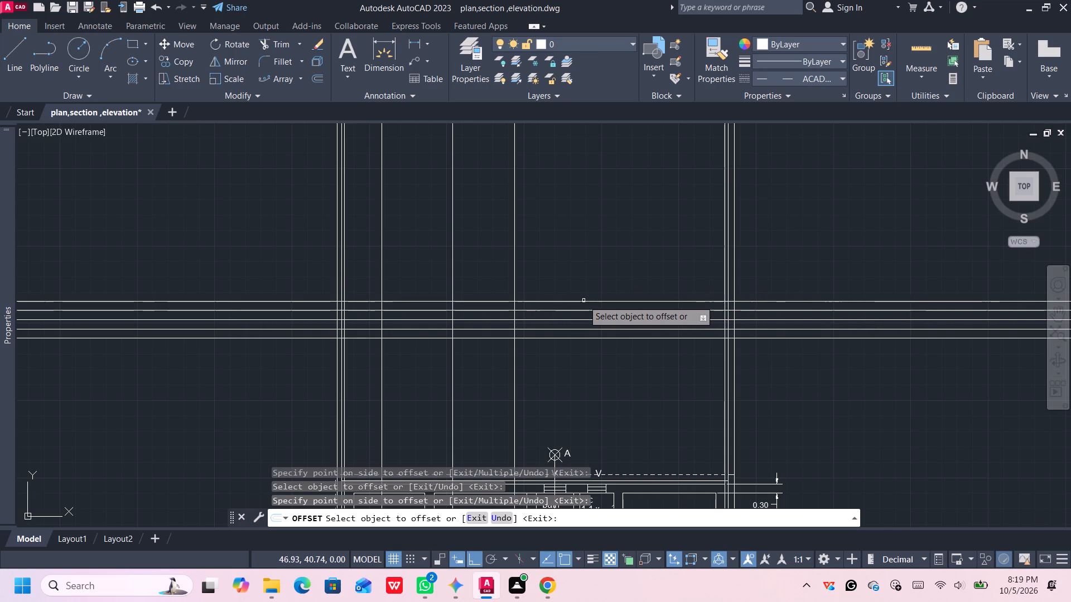
Offset the uppermost horizontal line upward by 3.
left_click(583, 300)
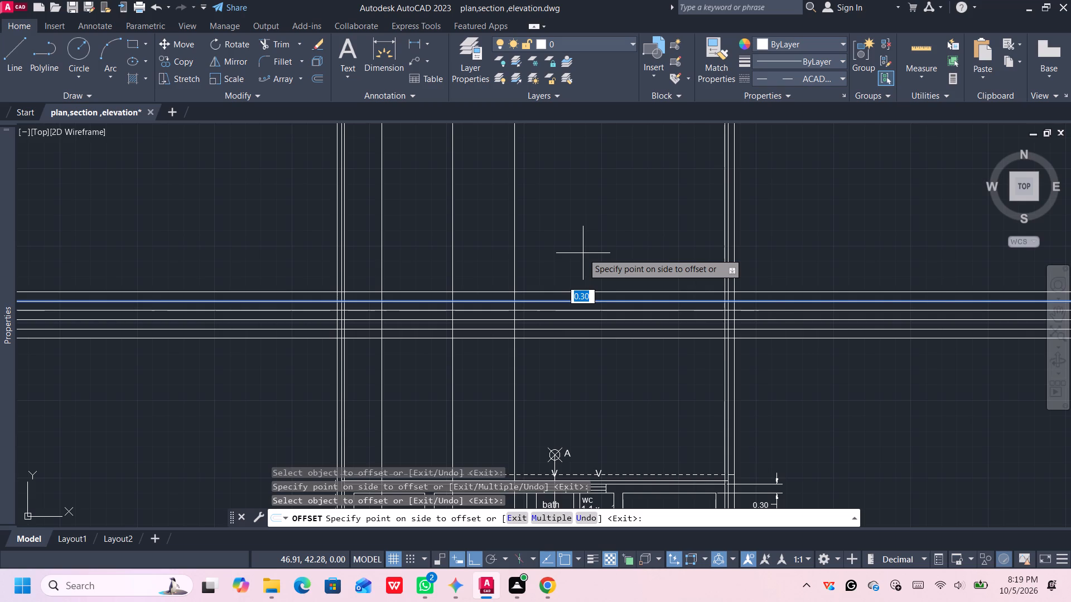
key("3")
key("Return")
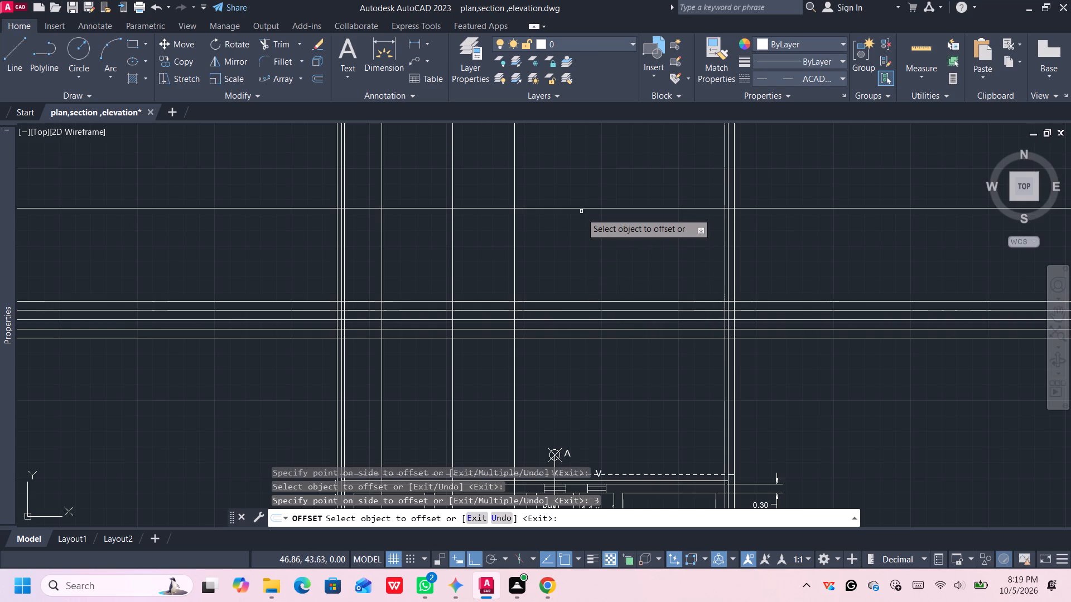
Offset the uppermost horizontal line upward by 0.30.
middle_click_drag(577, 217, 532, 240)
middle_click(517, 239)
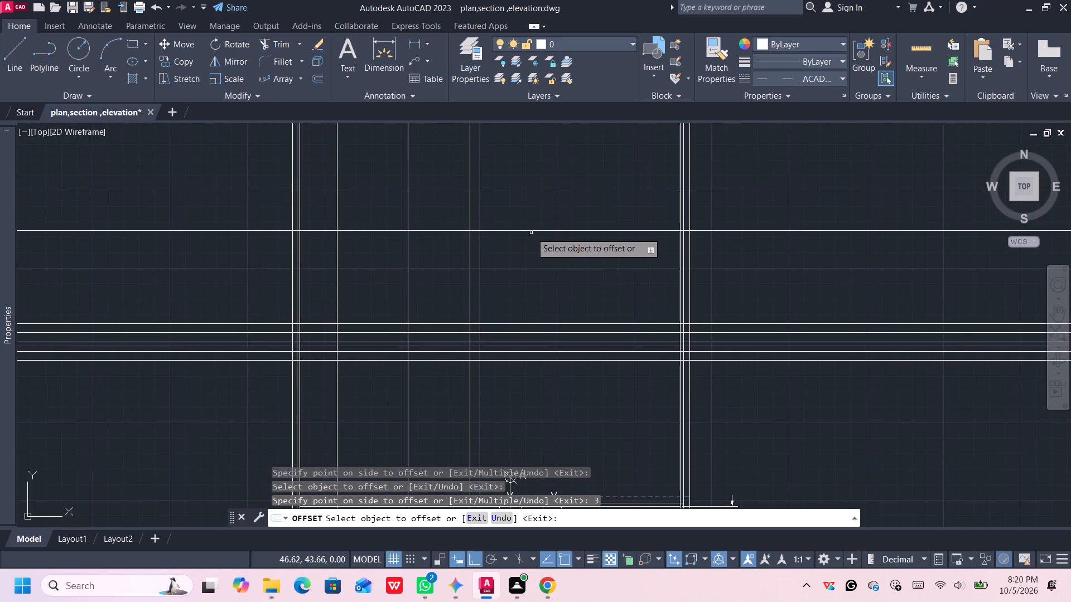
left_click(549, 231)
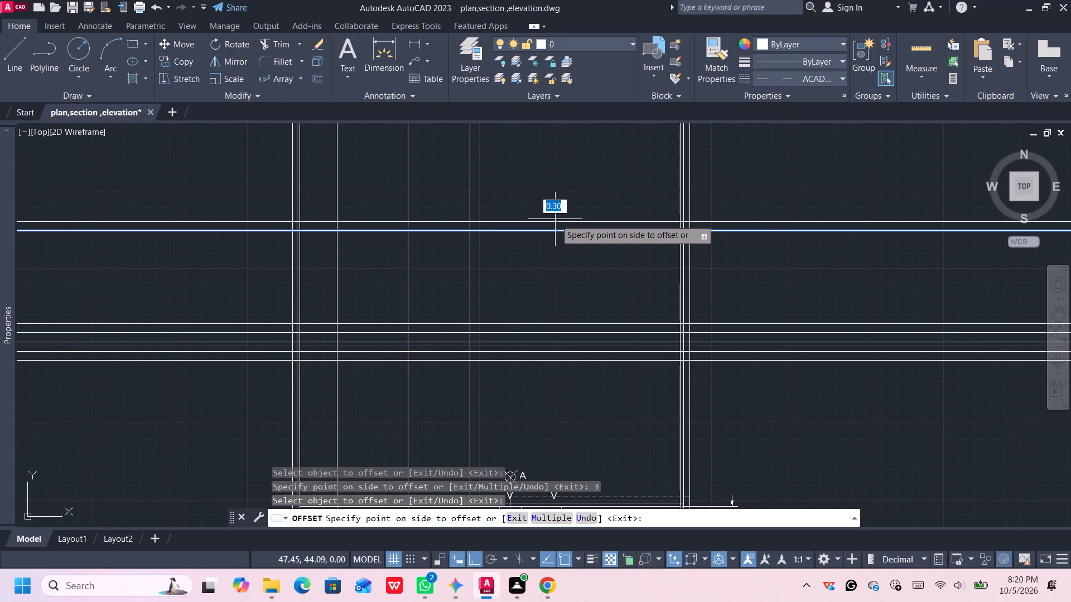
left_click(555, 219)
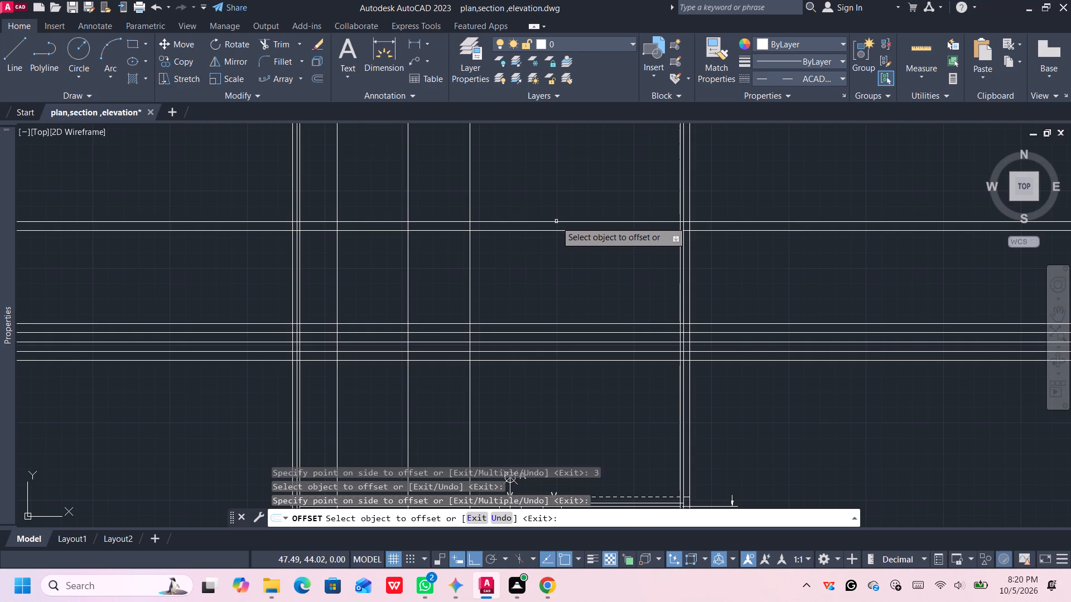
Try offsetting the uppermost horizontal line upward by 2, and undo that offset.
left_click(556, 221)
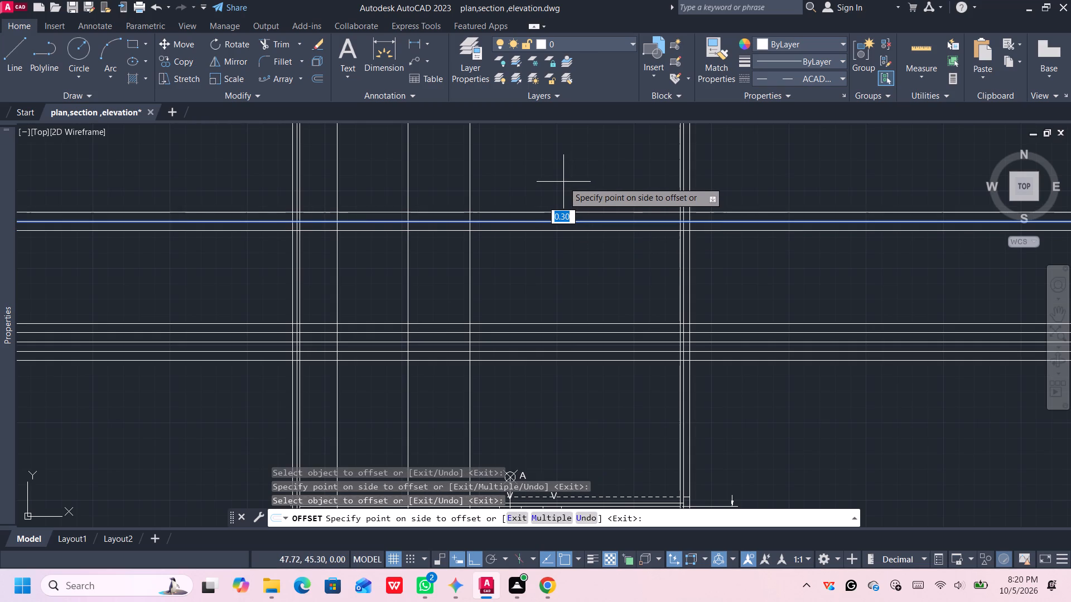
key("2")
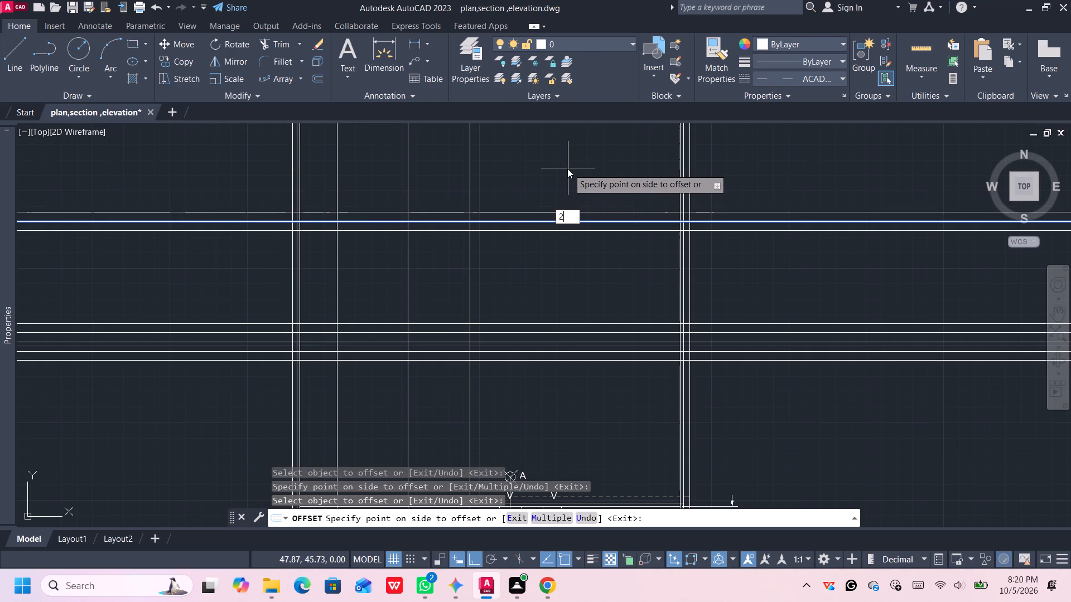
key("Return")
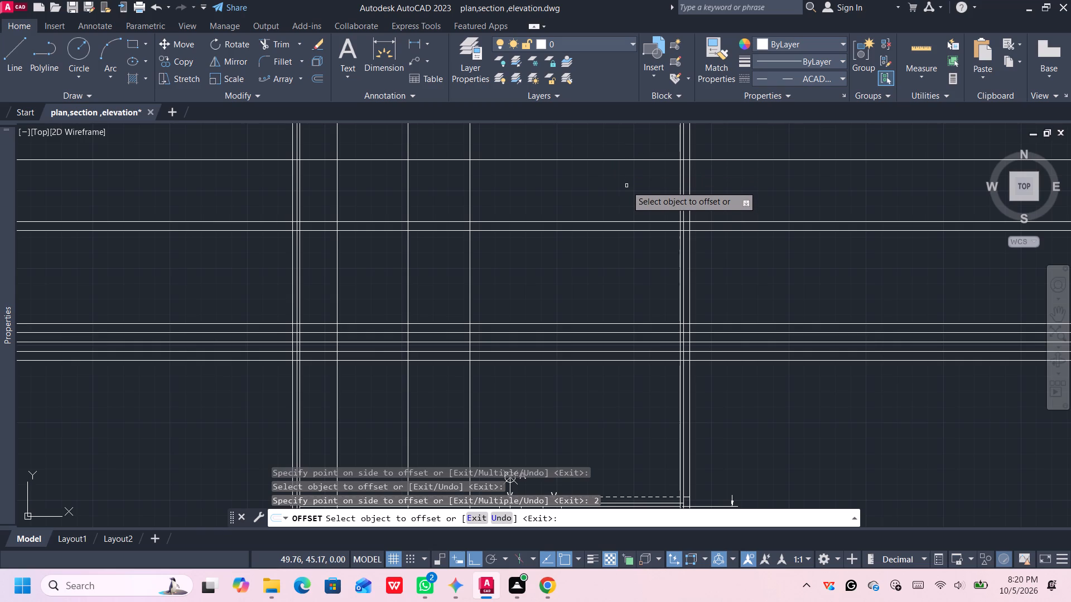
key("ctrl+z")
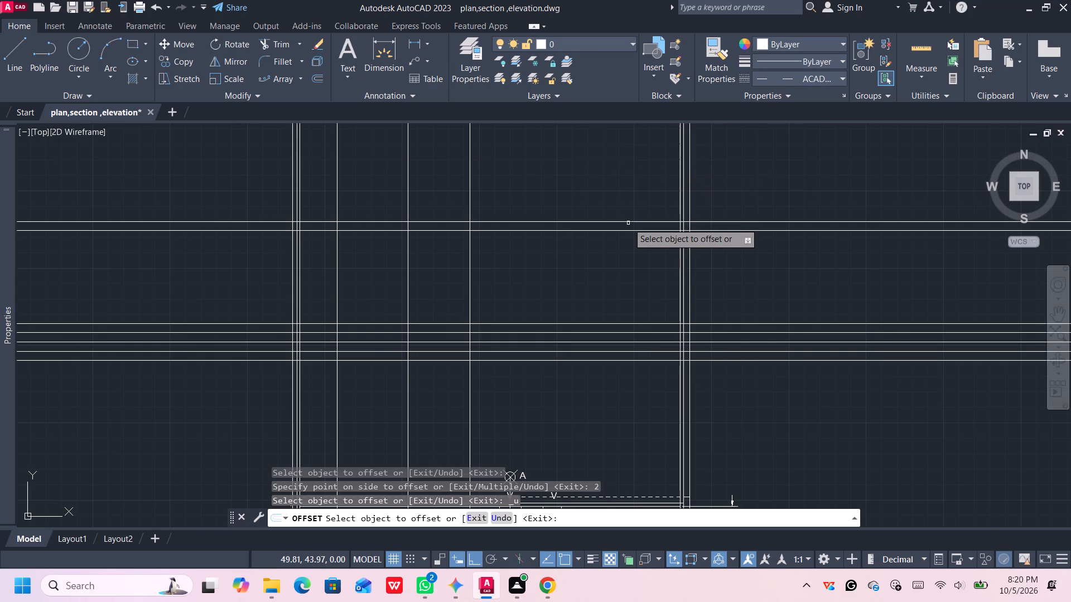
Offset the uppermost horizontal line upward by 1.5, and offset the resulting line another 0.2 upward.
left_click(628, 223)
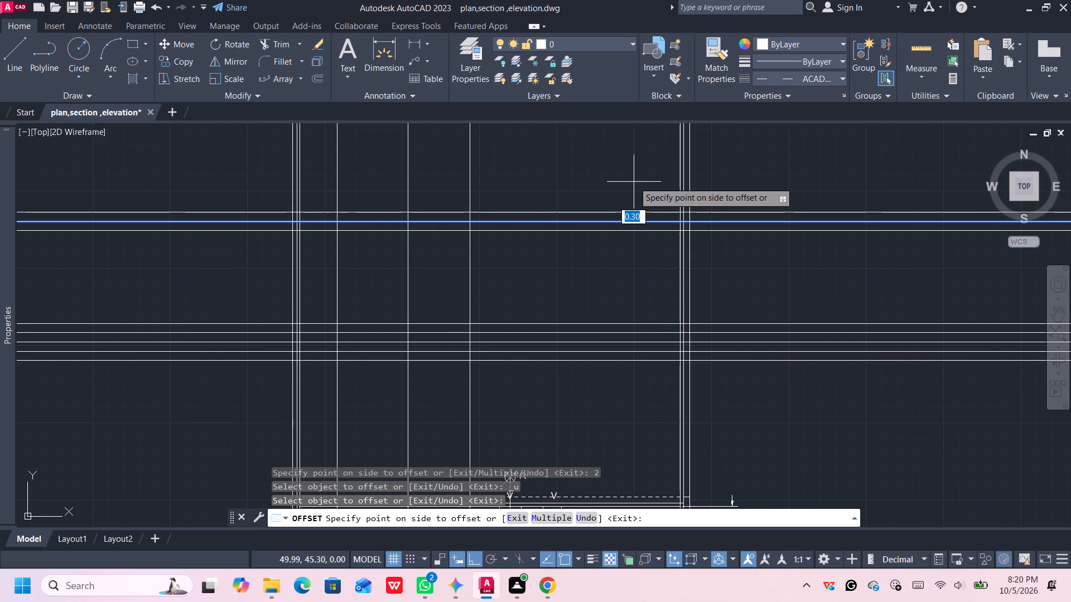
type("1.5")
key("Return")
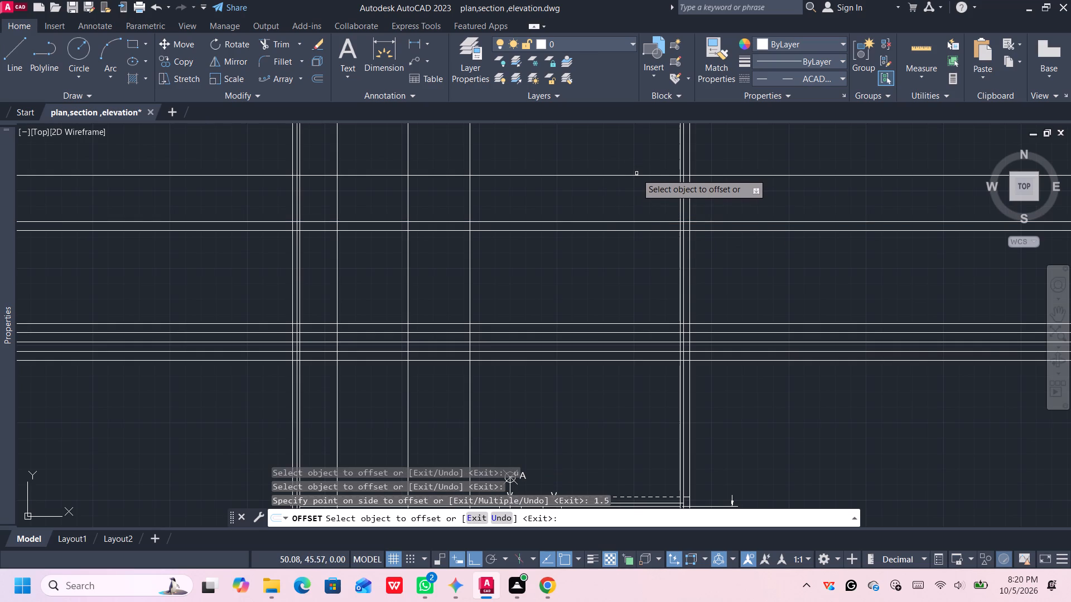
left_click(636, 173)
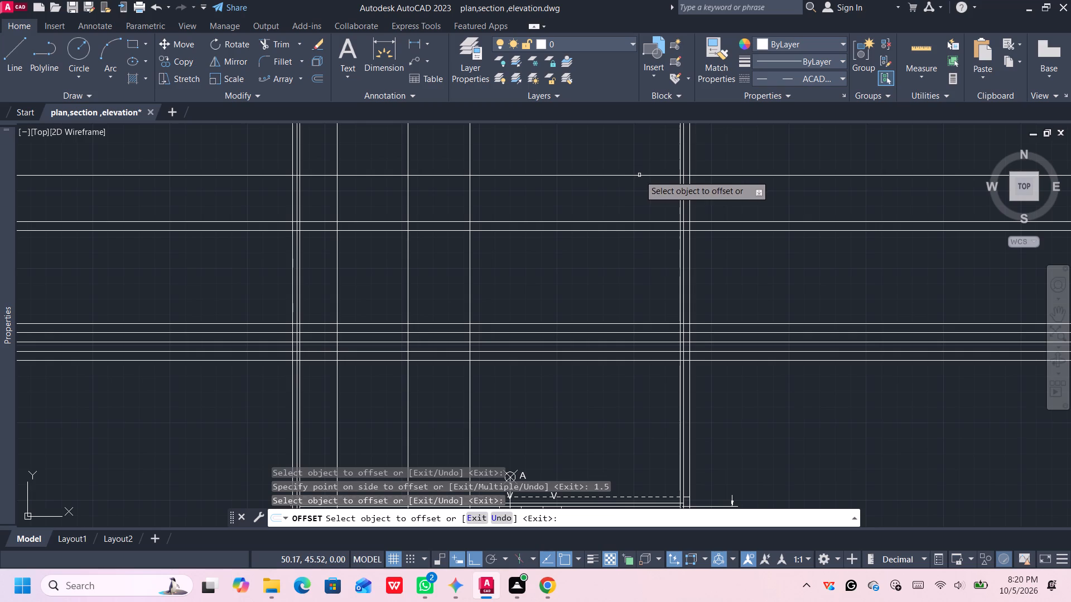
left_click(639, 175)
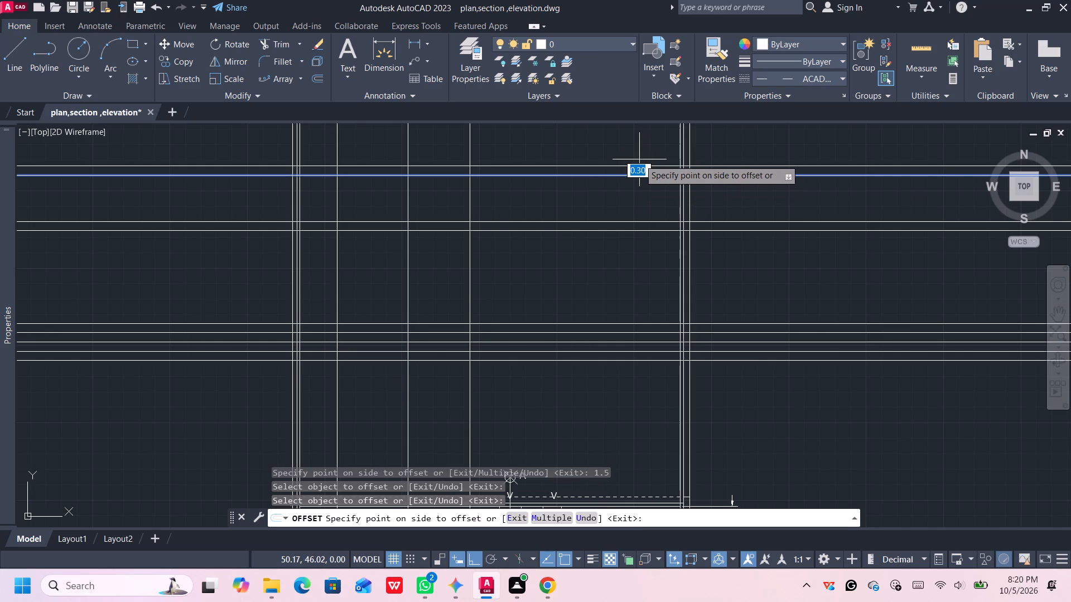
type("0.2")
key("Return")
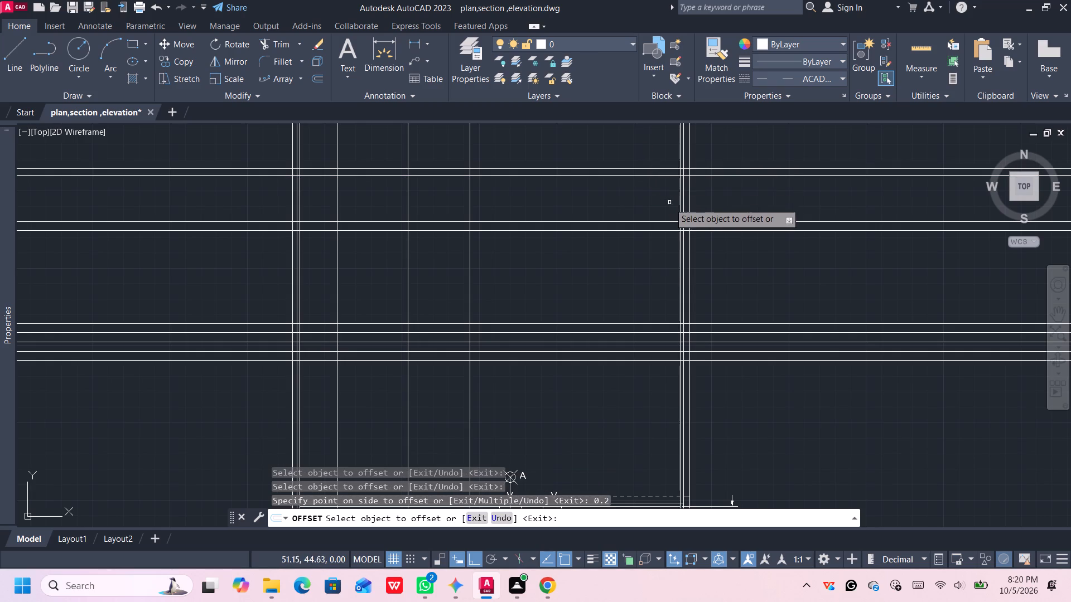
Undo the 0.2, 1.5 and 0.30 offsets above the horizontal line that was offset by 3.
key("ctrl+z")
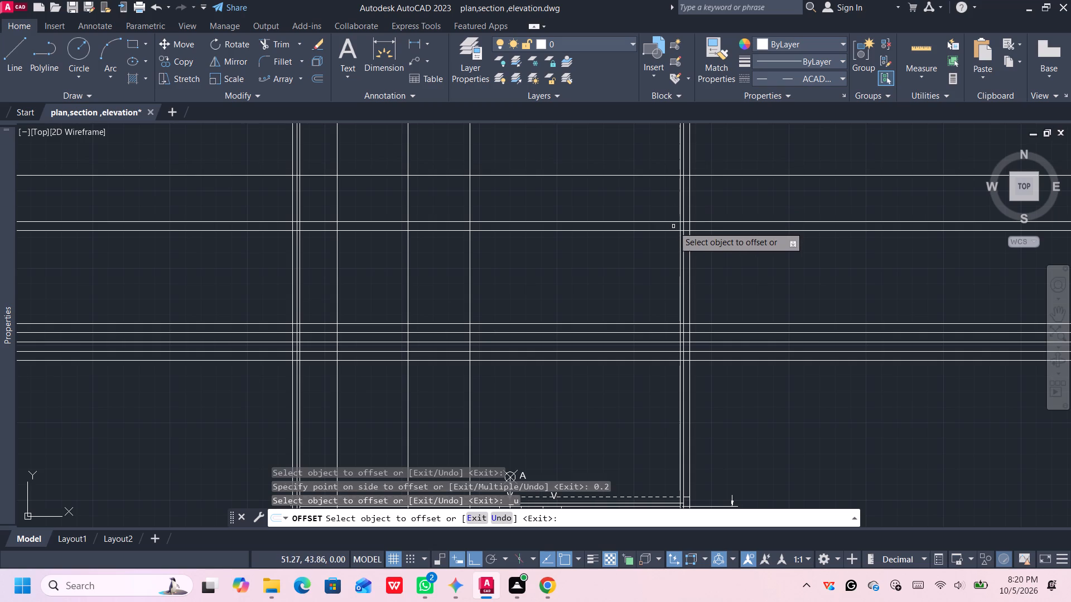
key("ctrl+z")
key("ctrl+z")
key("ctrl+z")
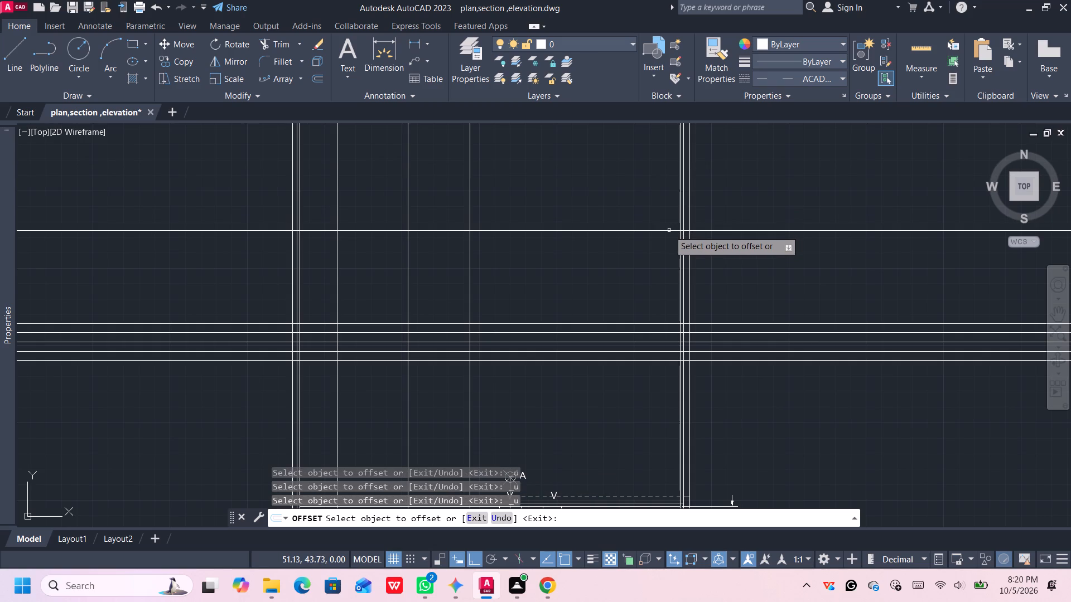
Offset the uppermost horizontal line upward by 0.2, and offset the resulting line upward by 1.5.
left_click(669, 231)
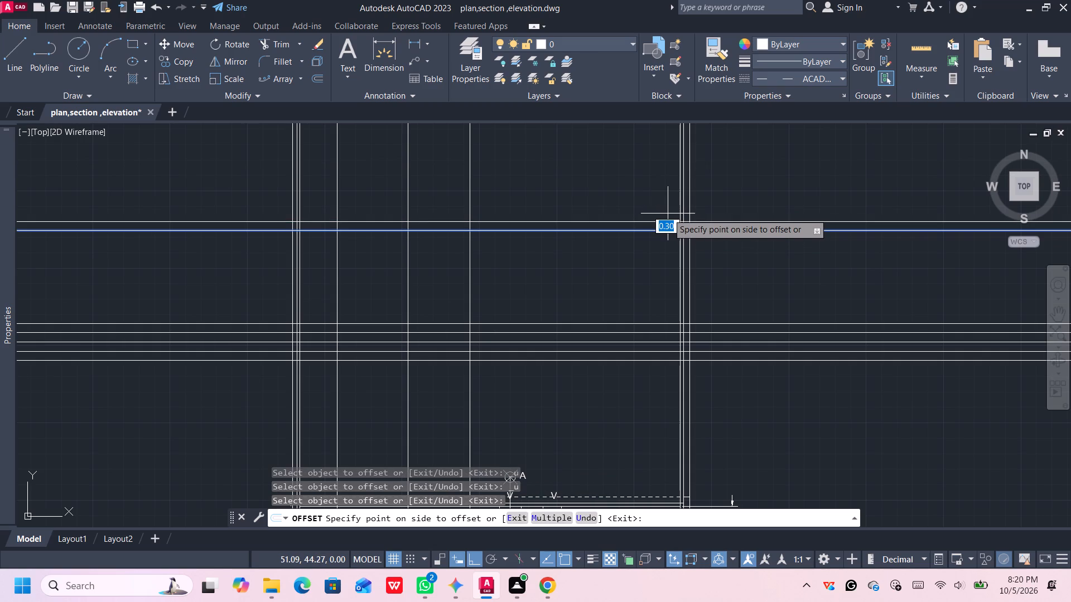
type("0.2")
key("Return")
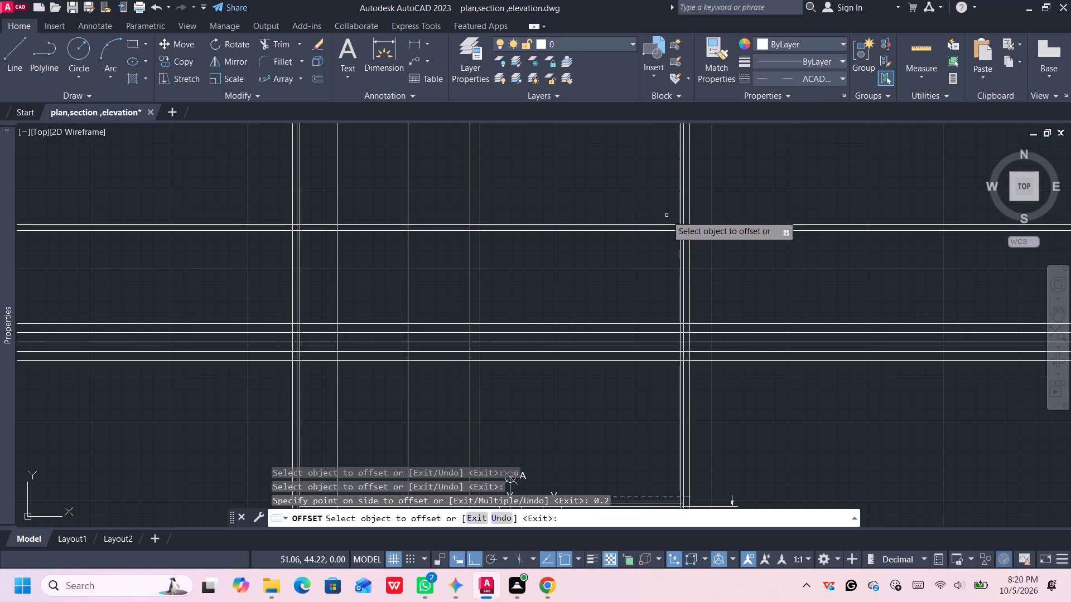
left_click(668, 224)
key("1")
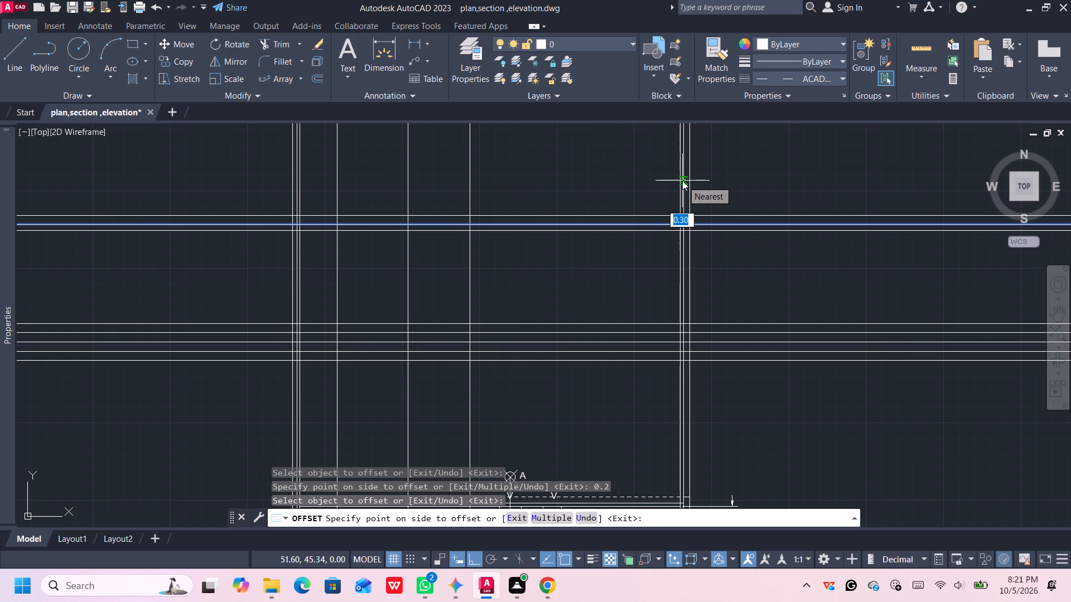
key("period")
key("5")
key("Return")
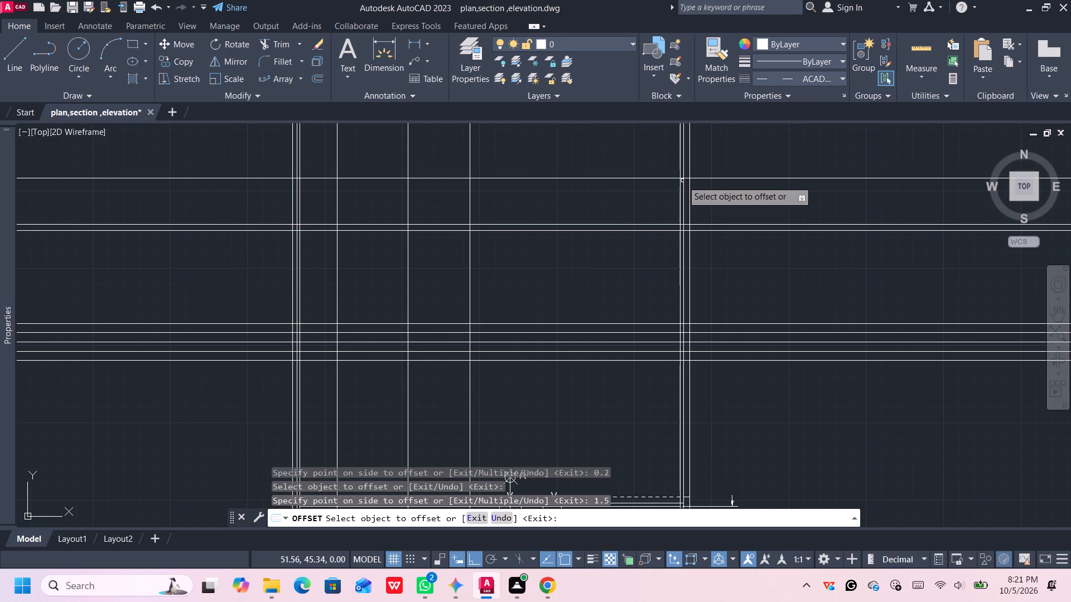
Offset the uppermost horizontal line upward by 0.2.
left_click(674, 178)
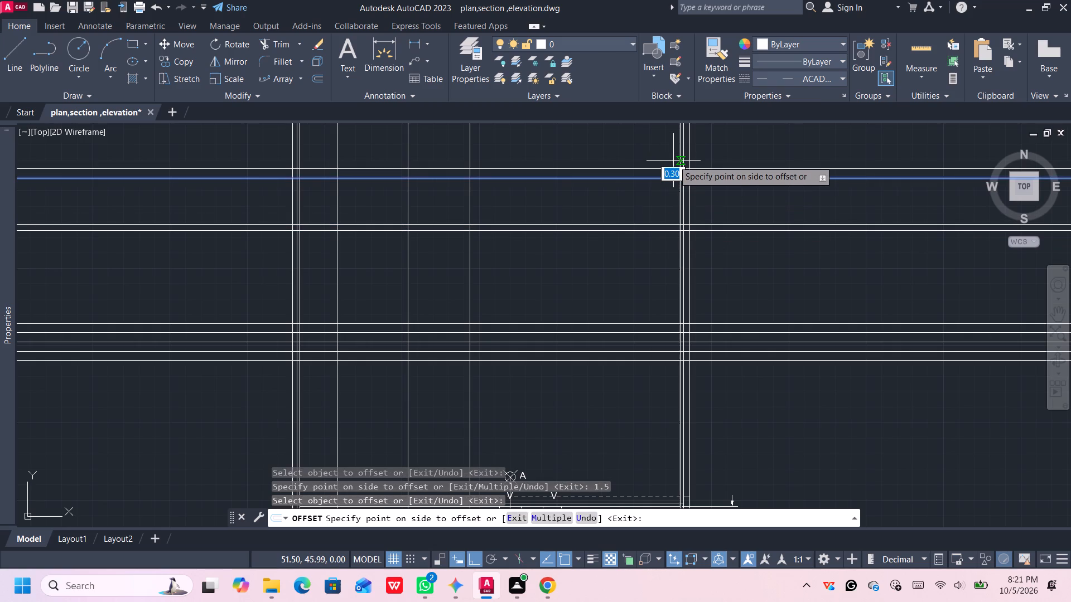
type("0.2")
key("Return")
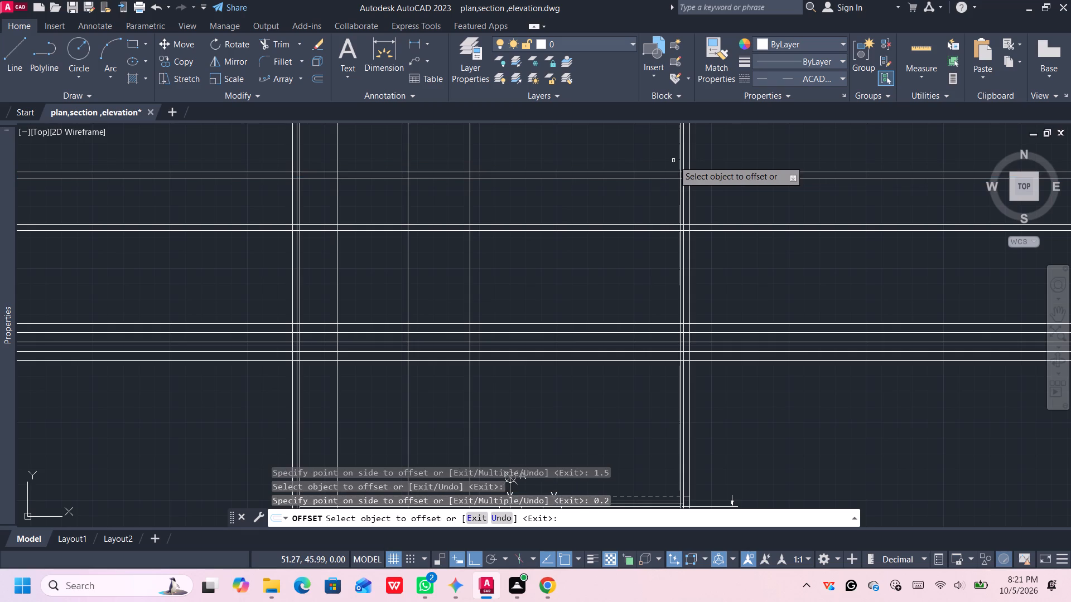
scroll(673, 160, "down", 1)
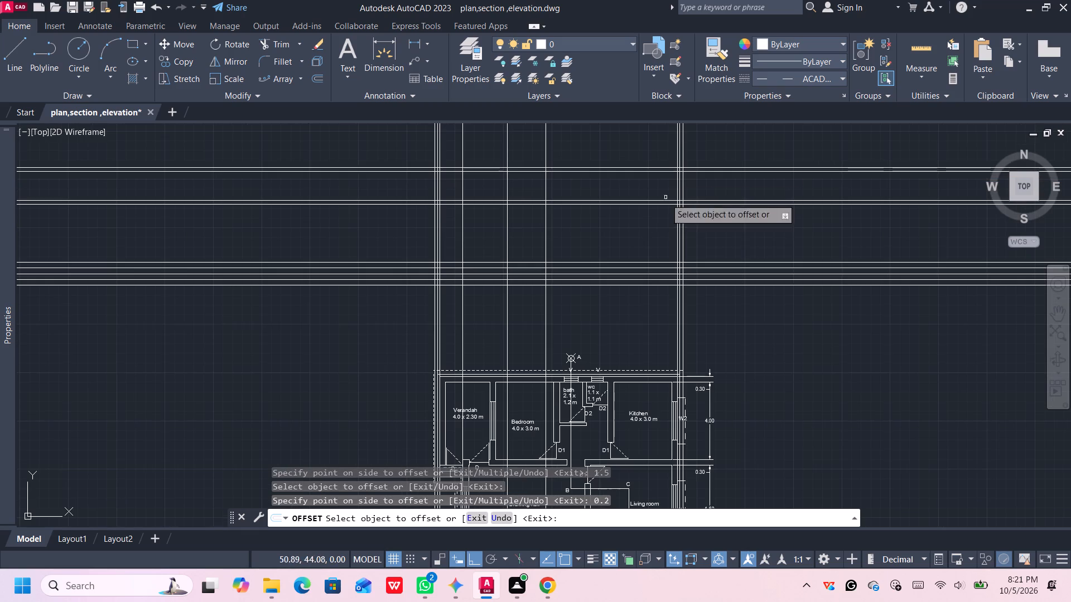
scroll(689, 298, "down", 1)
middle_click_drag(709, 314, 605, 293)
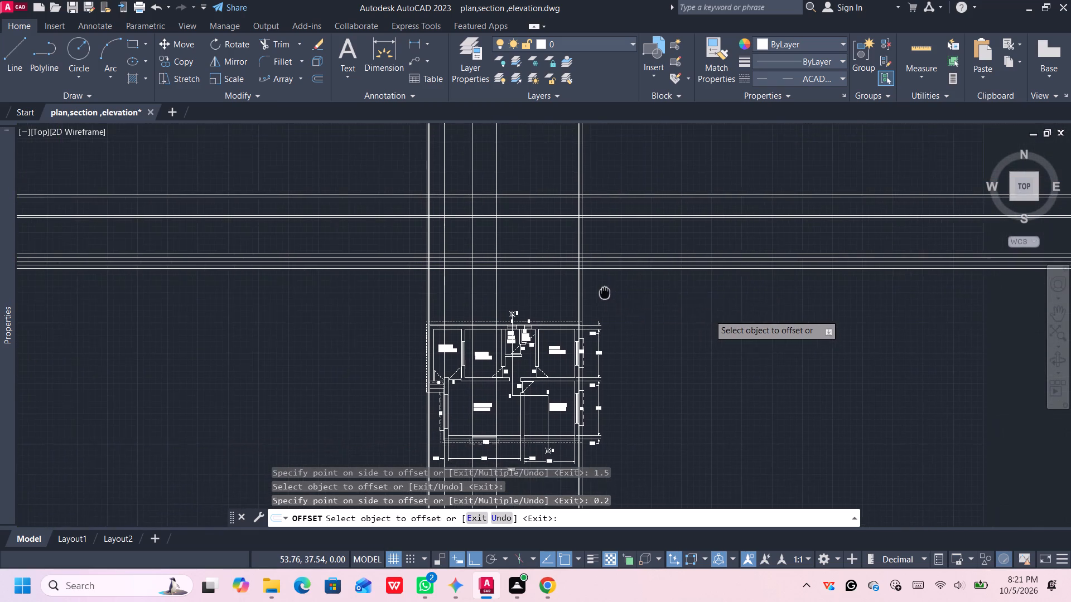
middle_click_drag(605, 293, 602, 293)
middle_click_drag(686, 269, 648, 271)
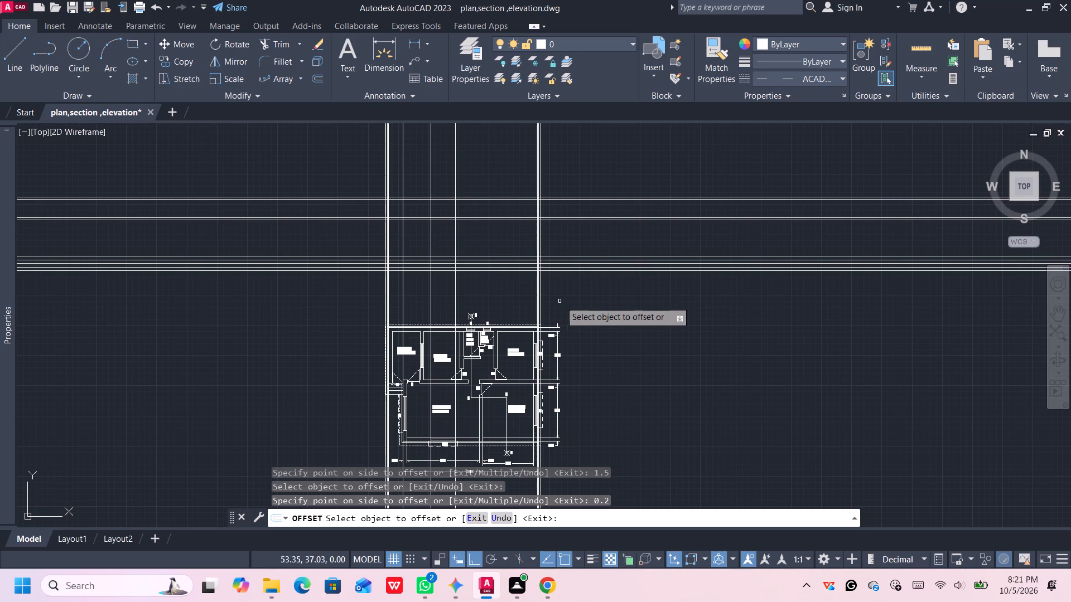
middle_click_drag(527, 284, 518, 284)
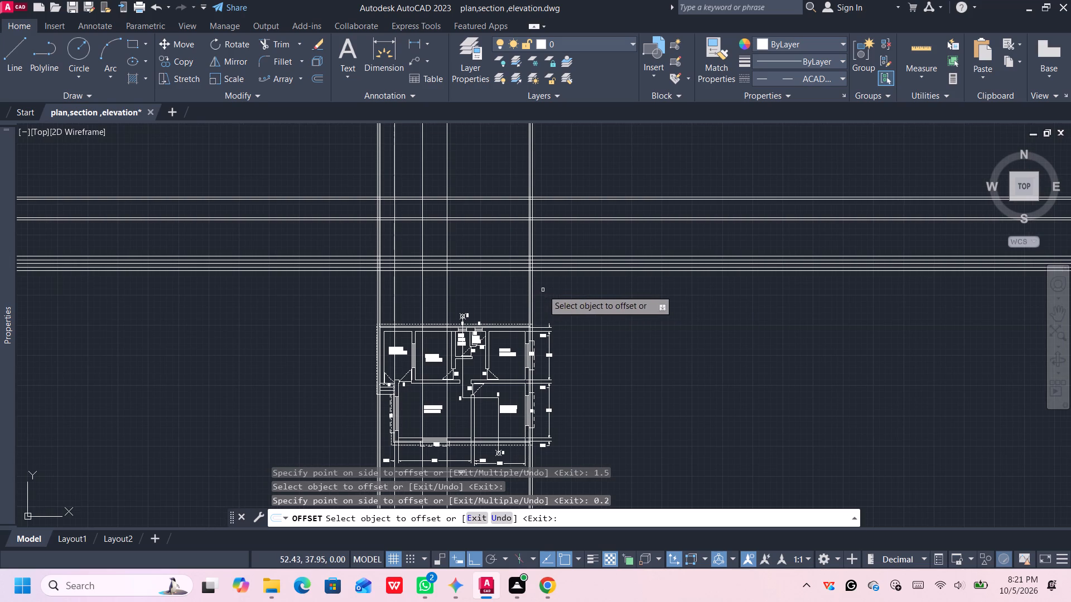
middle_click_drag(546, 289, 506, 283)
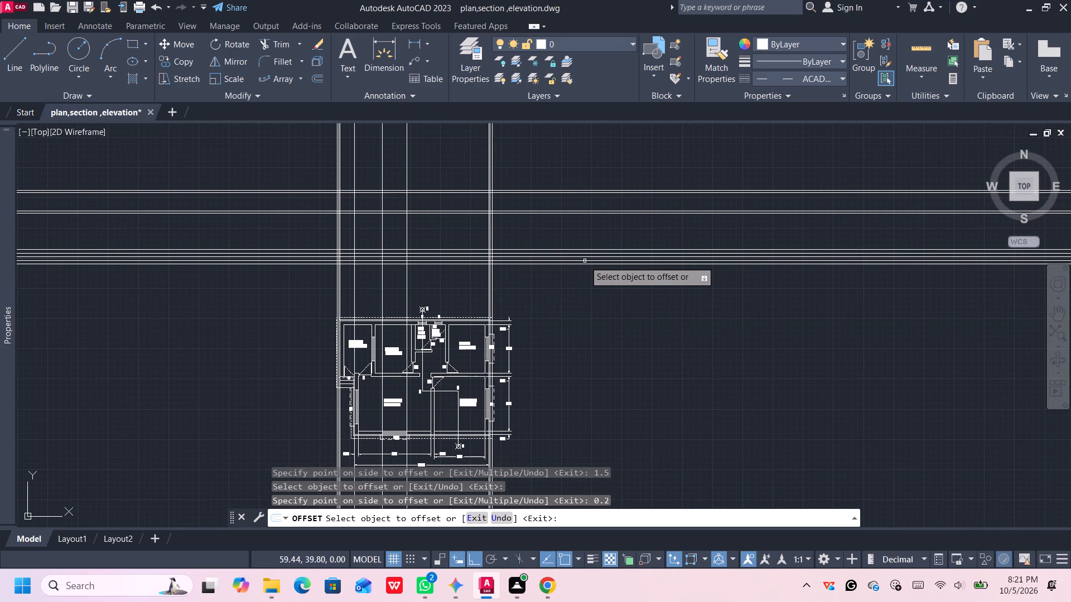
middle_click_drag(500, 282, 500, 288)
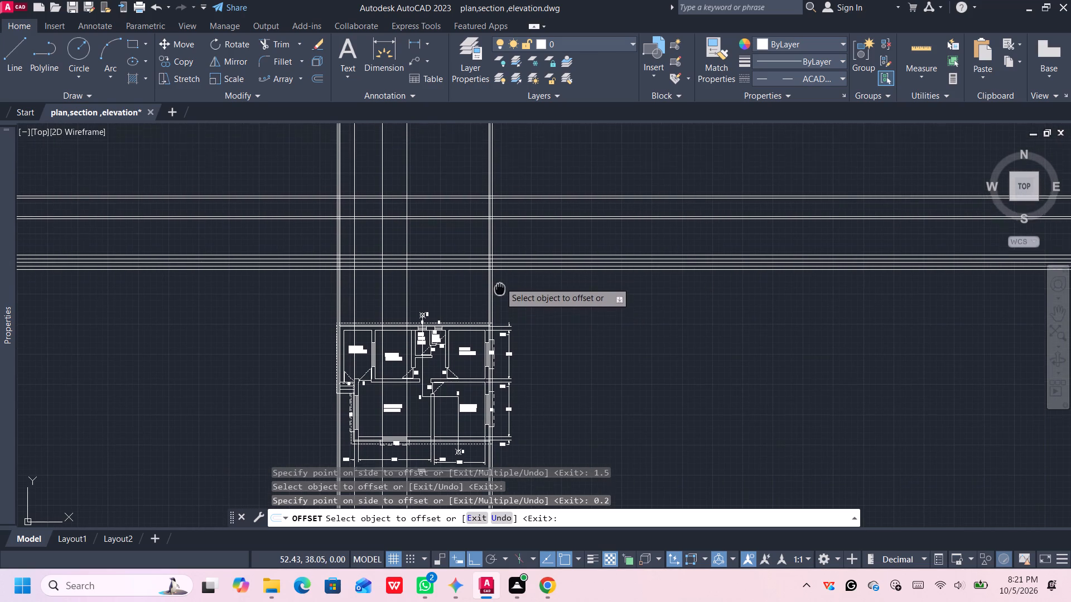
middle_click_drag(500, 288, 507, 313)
Trim the horizontal level lines where they extend past the rightmost vertical projection line.
scroll(509, 305, "up", 1)
middle_click_drag(516, 302, 567, 381)
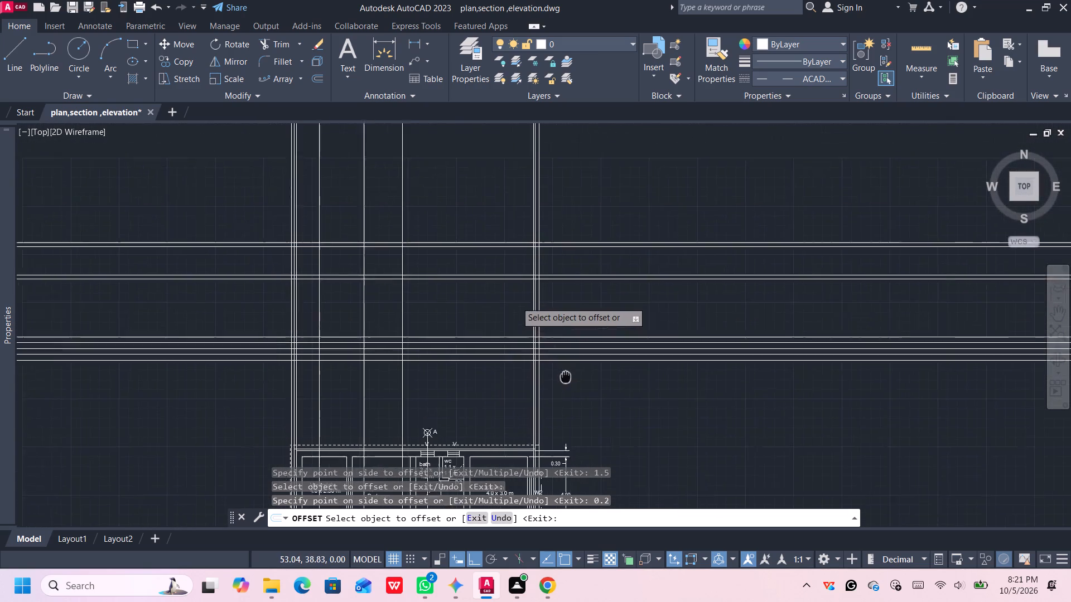
middle_click_drag(567, 381, 573, 389)
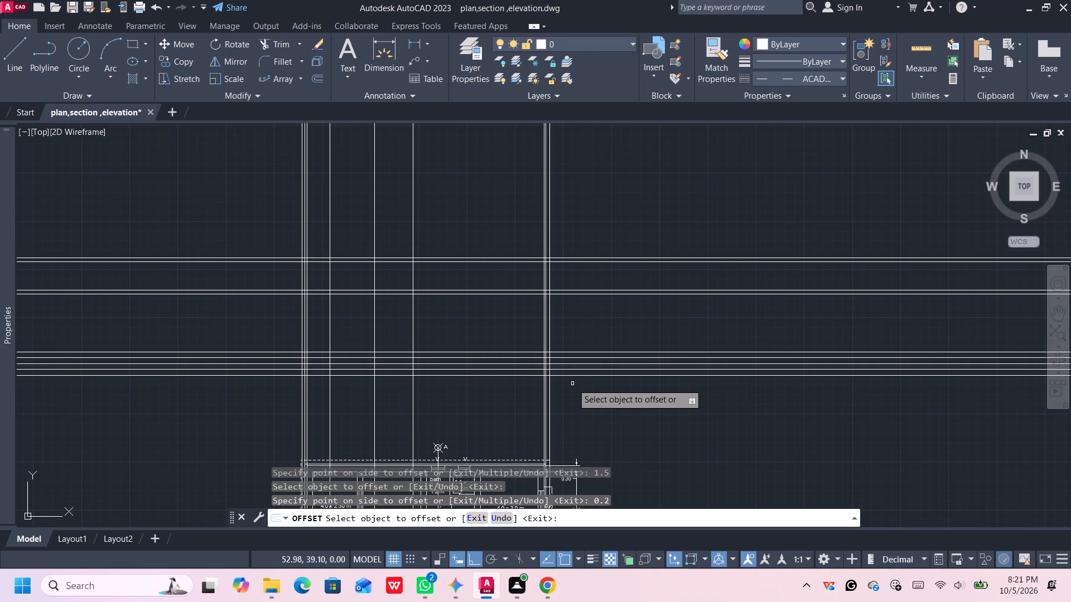
key("Escape")
type("tr")
key("Return")
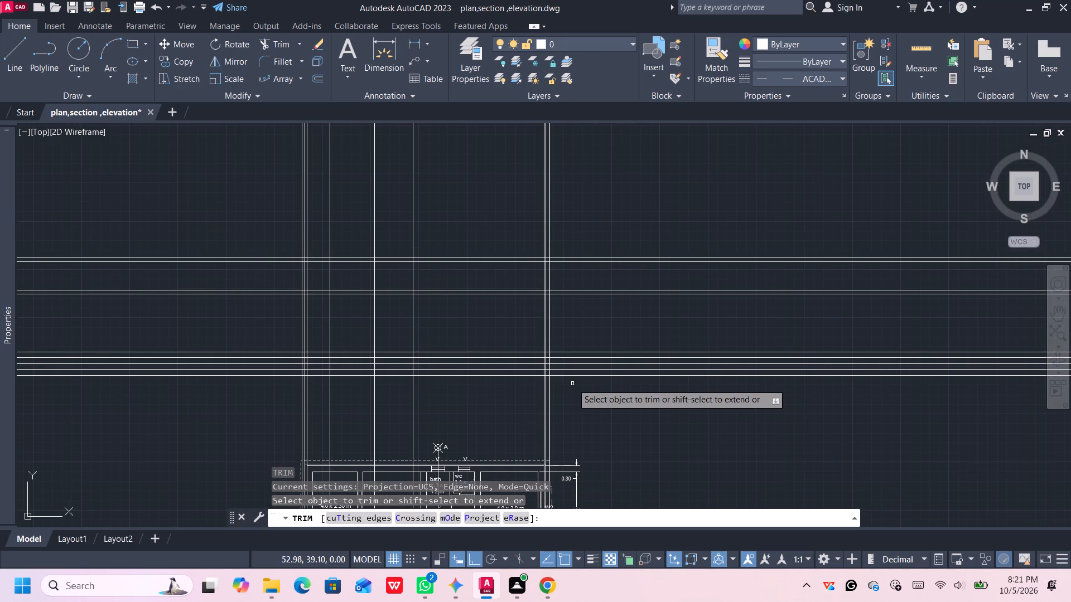
left_click_drag(660, 204, 660, 234)
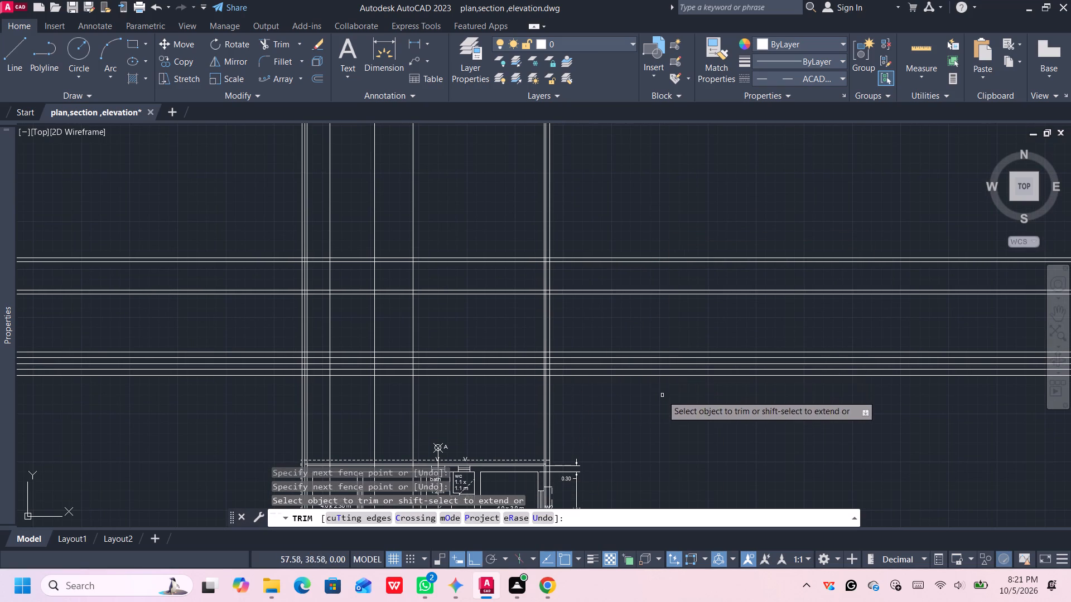
left_click_drag(663, 395, 657, 225)
Trim the vertical projection lines between the lowest horizontal level line and the top of the floor plan.
scroll(658, 410, "down", 2)
middle_click_drag(657, 409, 658, 405)
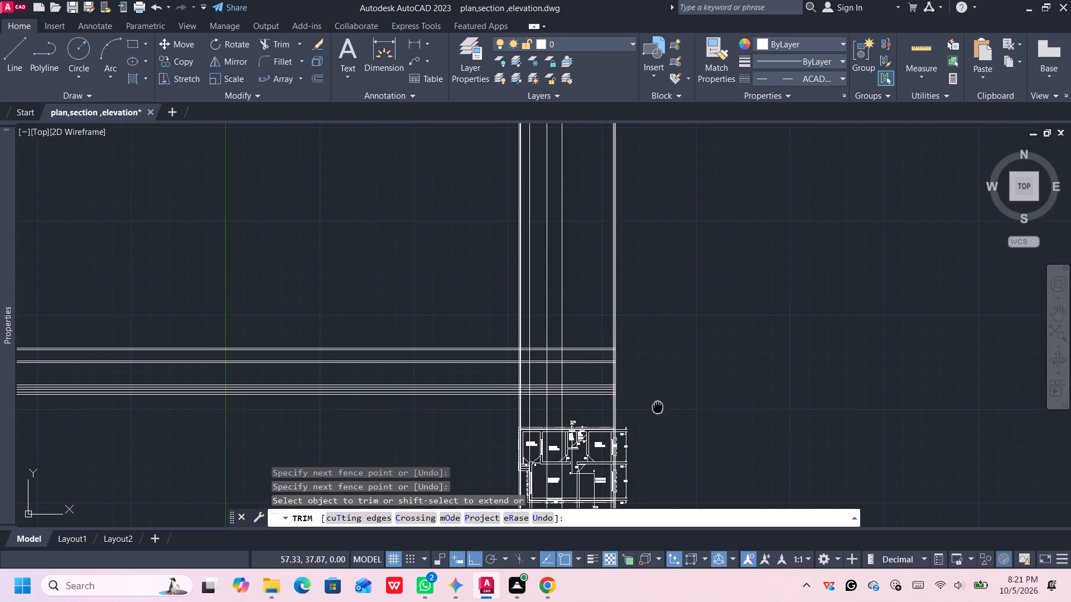
middle_click_drag(658, 405, 686, 281)
left_click_drag(667, 279, 533, 276)
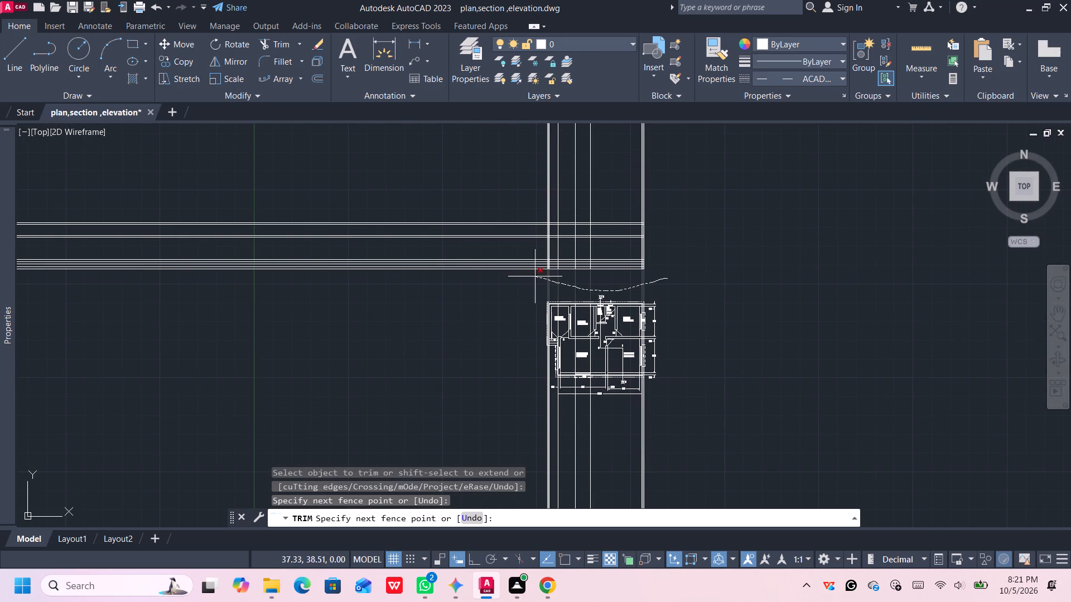
left_click_drag(533, 276, 528, 278)
Trim the horizontal level lines where they extend past the leftmost vertical projection line.
left_click_drag(515, 195, 504, 240)
left_click_drag(491, 298, 491, 297)
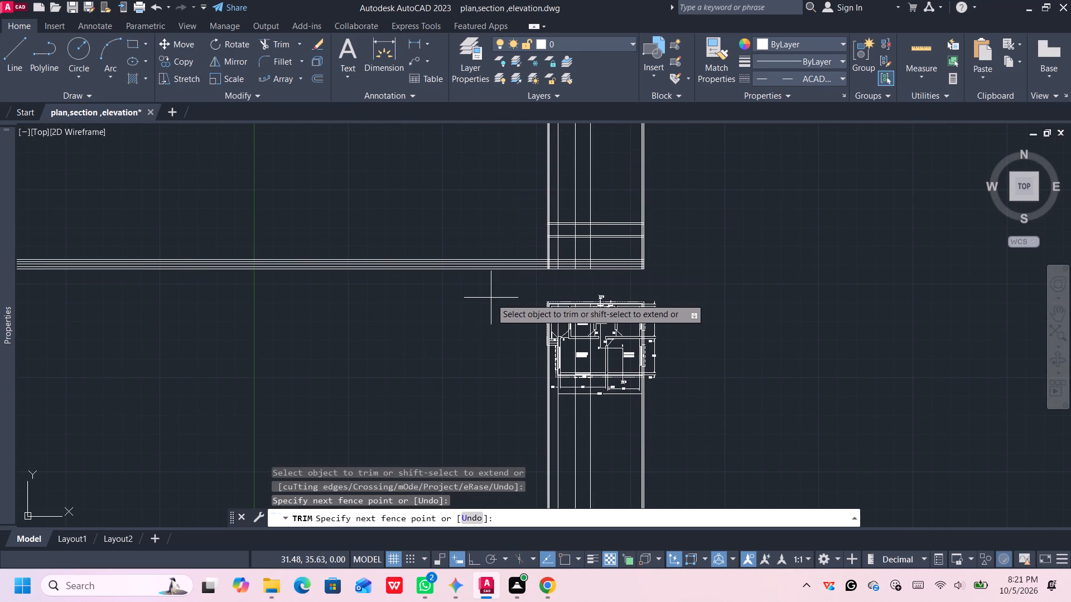
left_click_drag(491, 297, 495, 226)
Trim the vertical projection lines above the uppermost horizontal level line, and end the trimming.
left_click_drag(539, 186, 572, 182)
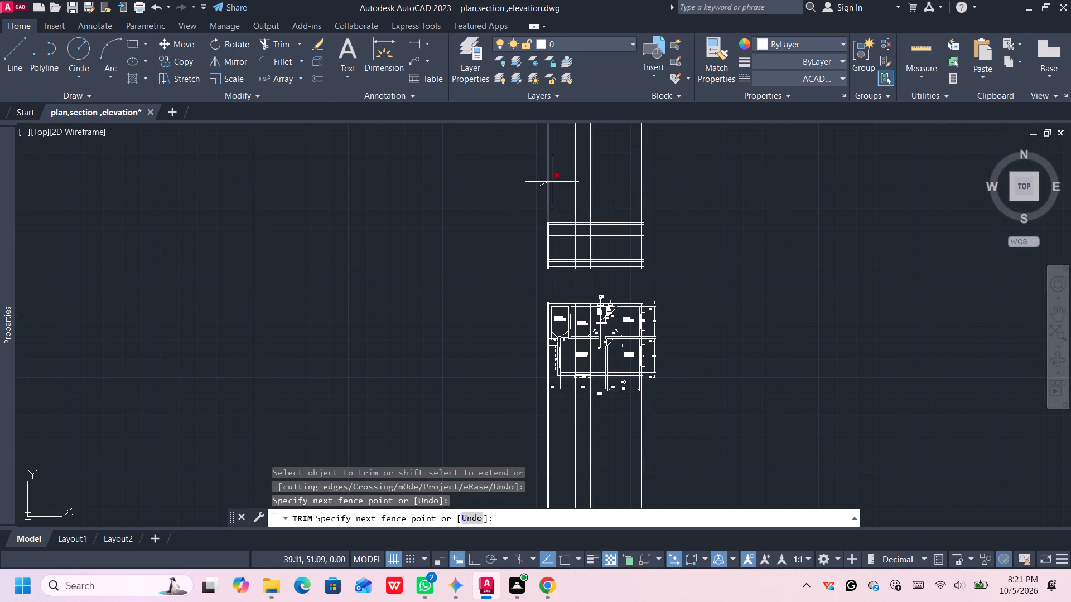
left_click_drag(572, 182, 686, 182)
scroll(650, 214, "up", 2)
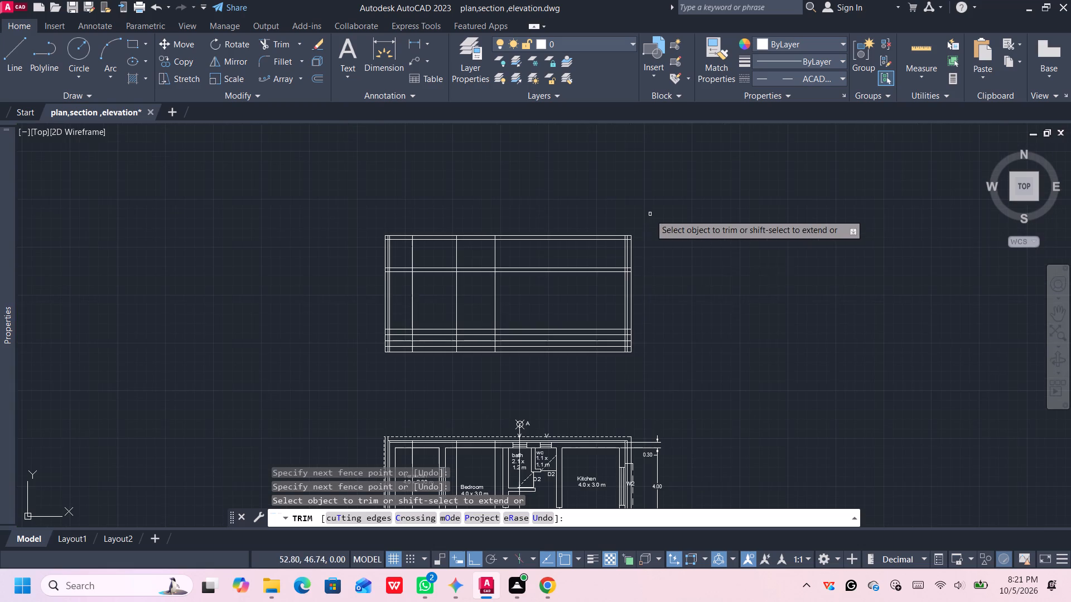
middle_click_drag(665, 373, 683, 261)
scroll(694, 268, "down", 2)
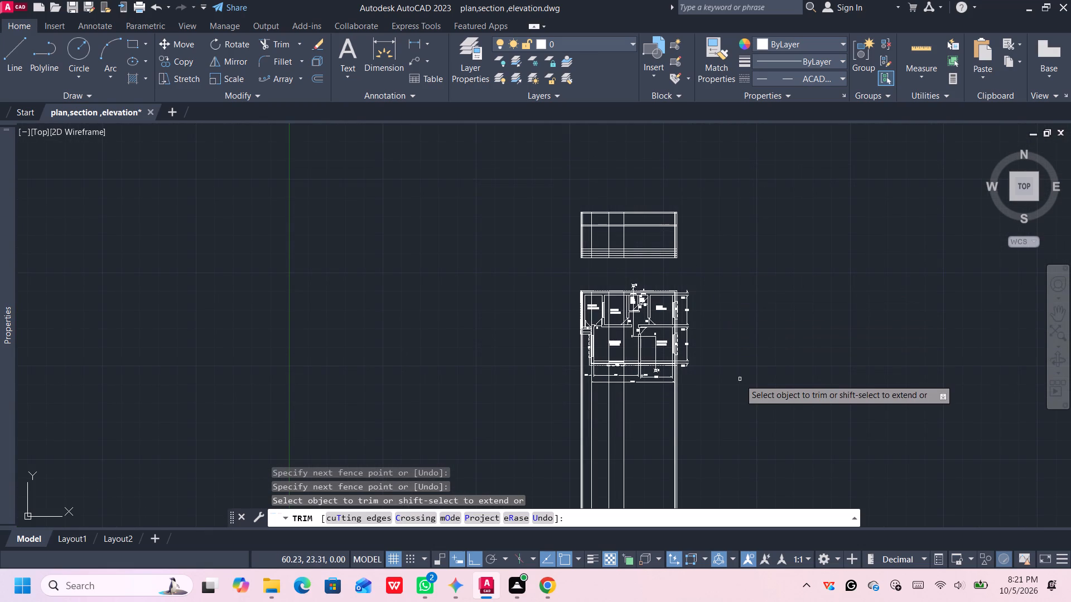
key("Escape")
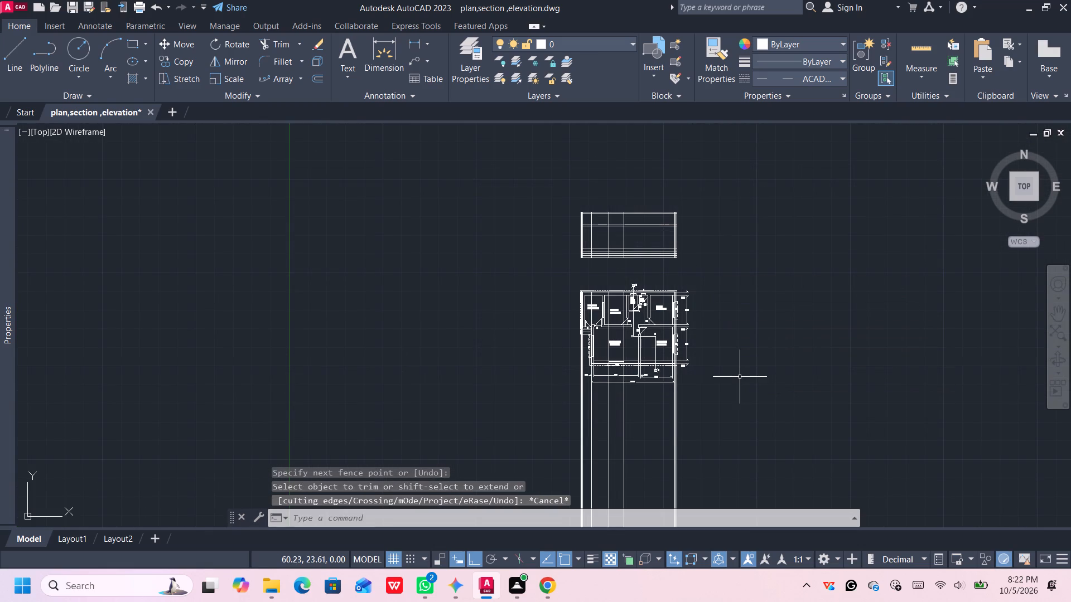
Delete the leftover vertical projection lines running through and below the floor plan.
left_click(719, 408)
left_click(562, 426)
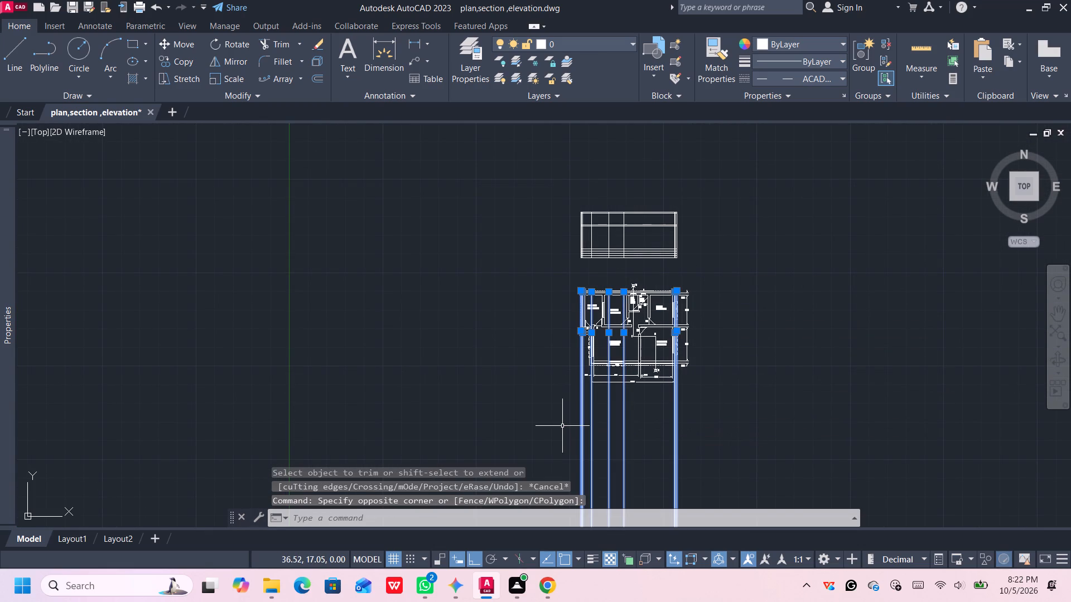
key("Delete")
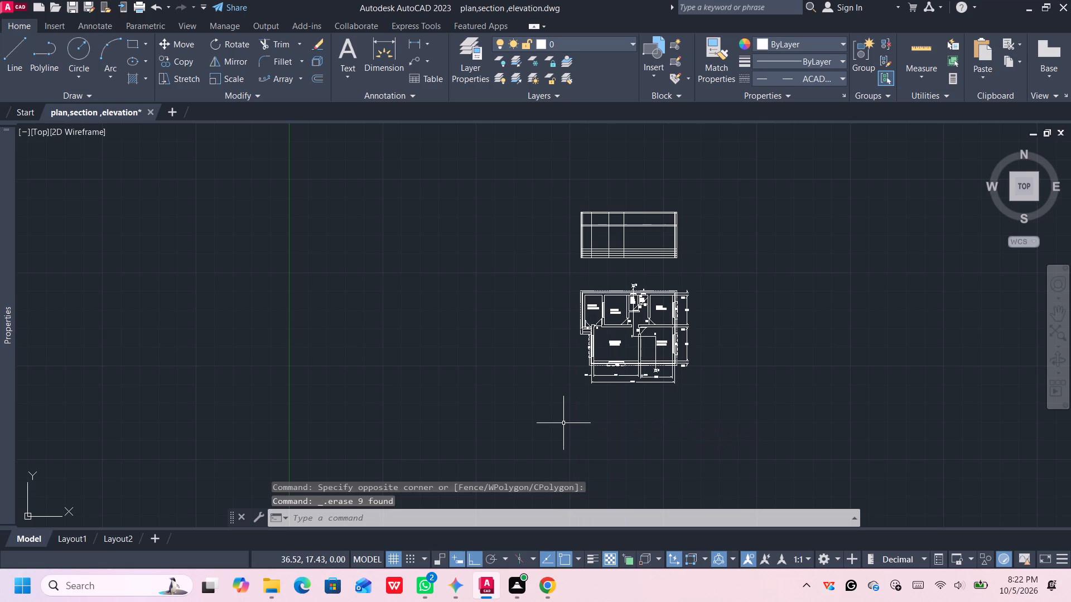
In the elevation's bottom band, trim the three intermediate horizontals between the verandah-side vertical and the right-end verticals, plus the two inner verticals crossing the band.
scroll(665, 244, "up", 2)
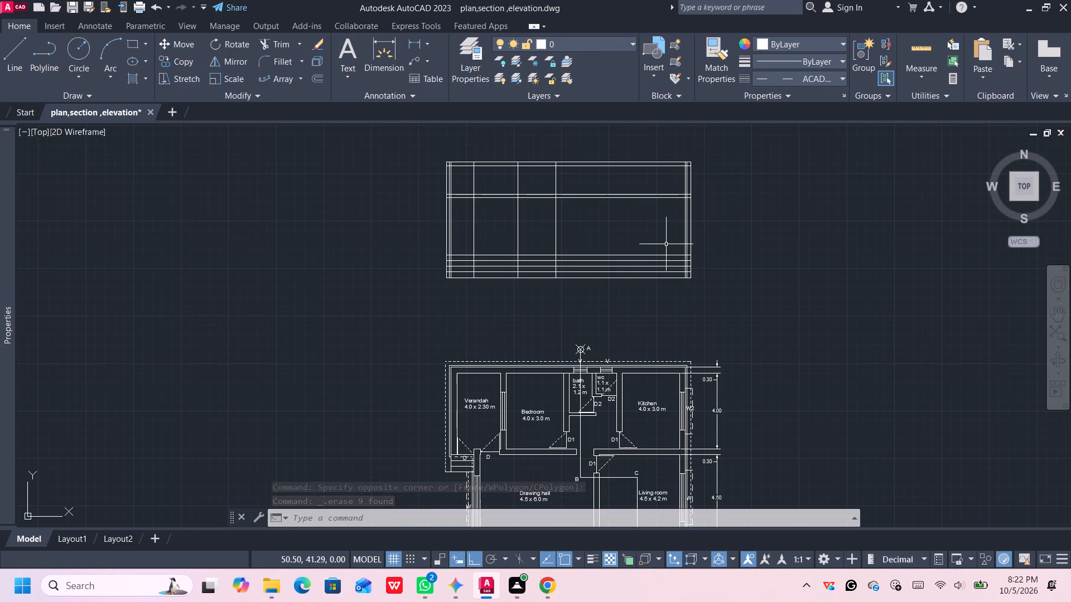
scroll(494, 253, "up", 1)
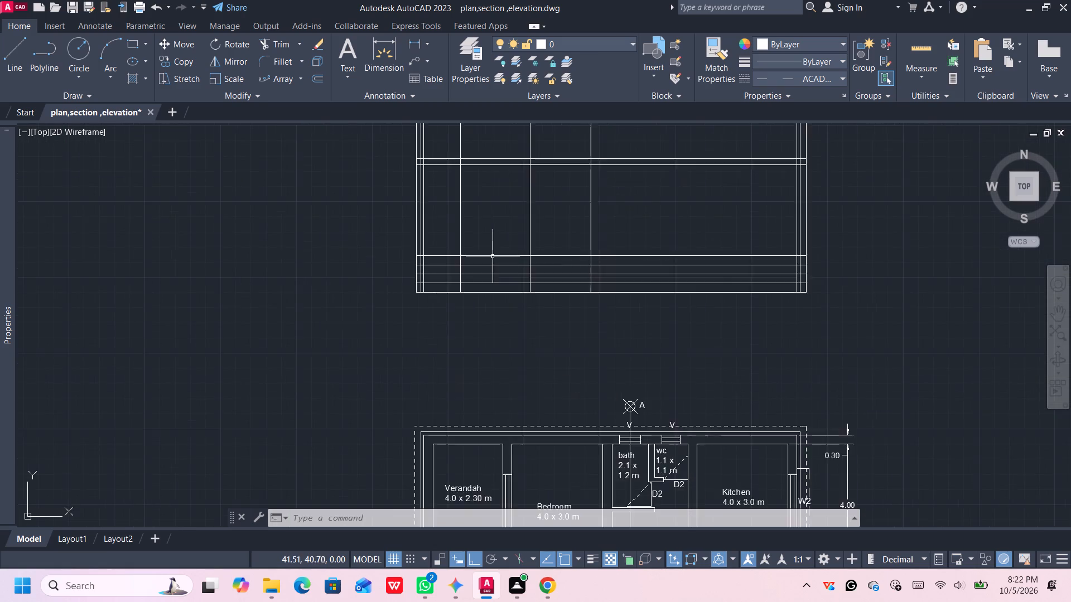
scroll(493, 256, "up", 1)
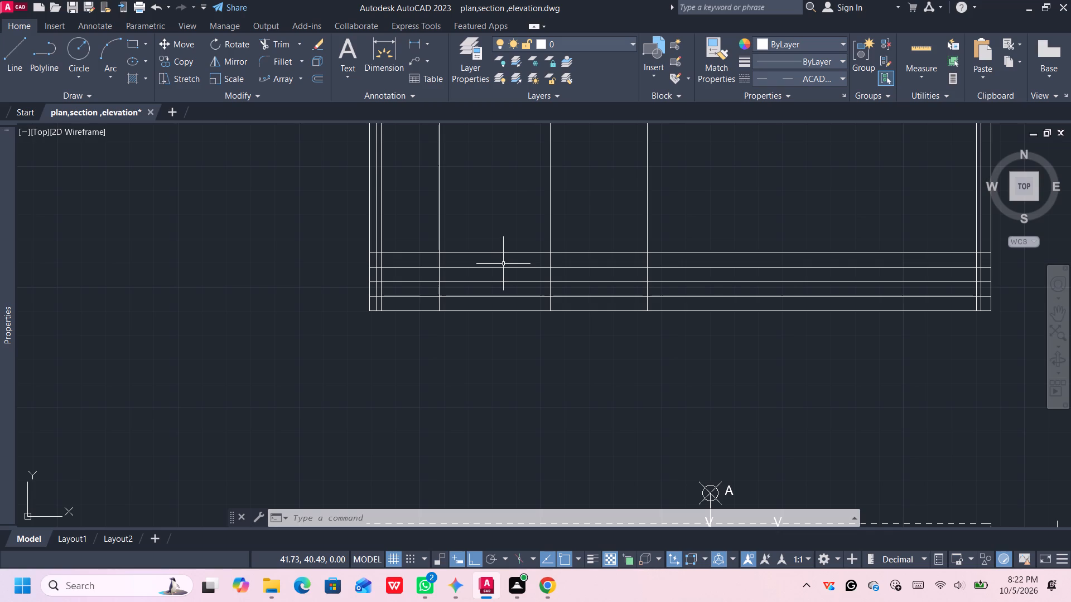
type("tr")
key("Return")
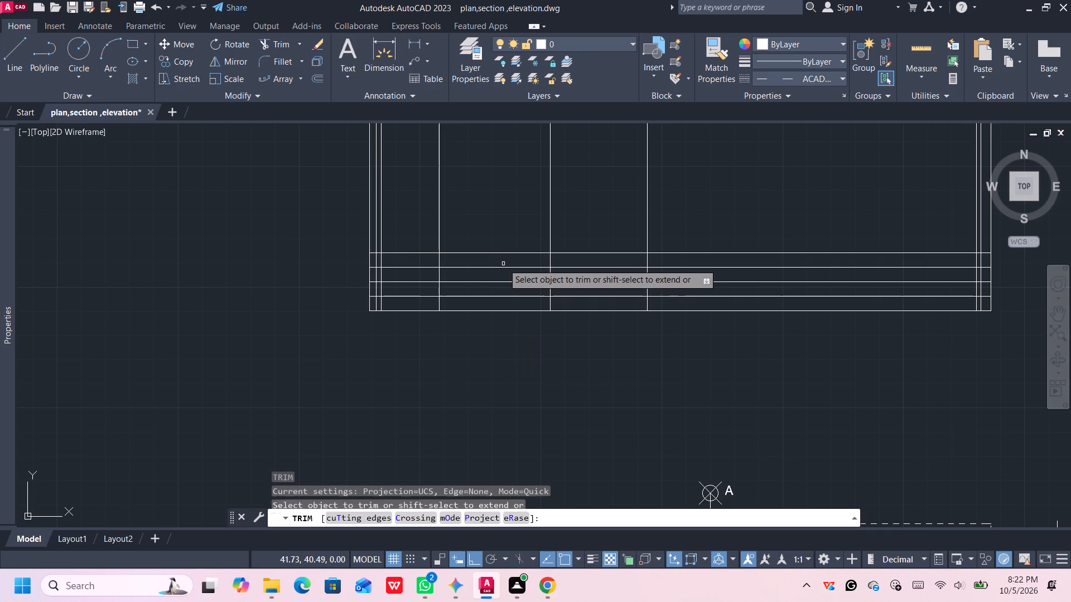
left_click(503, 260)
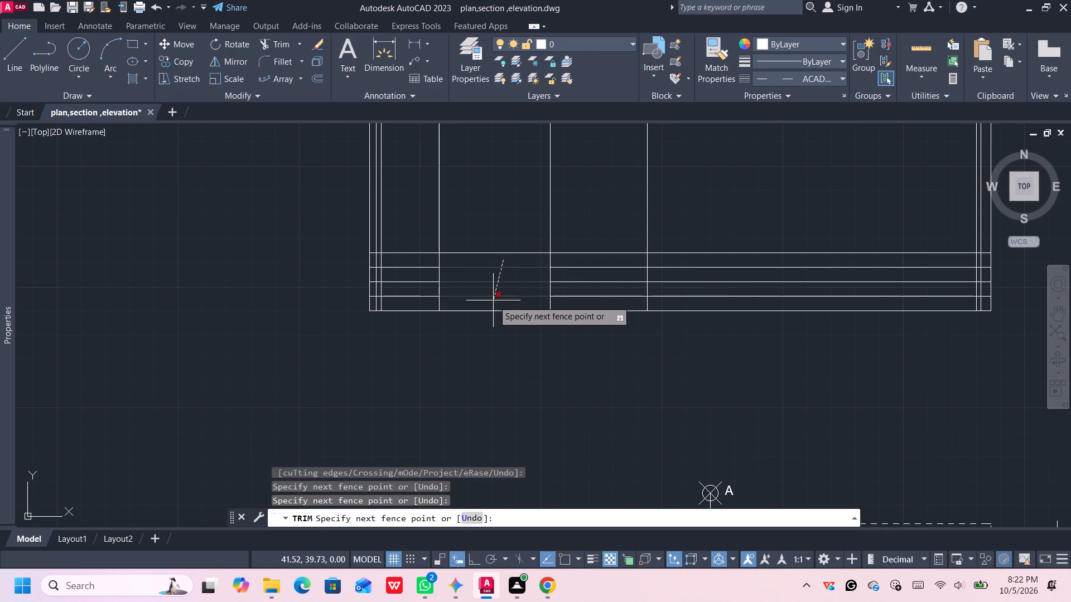
left_click(493, 300)
left_click_drag(589, 261, 587, 266)
left_click(577, 303)
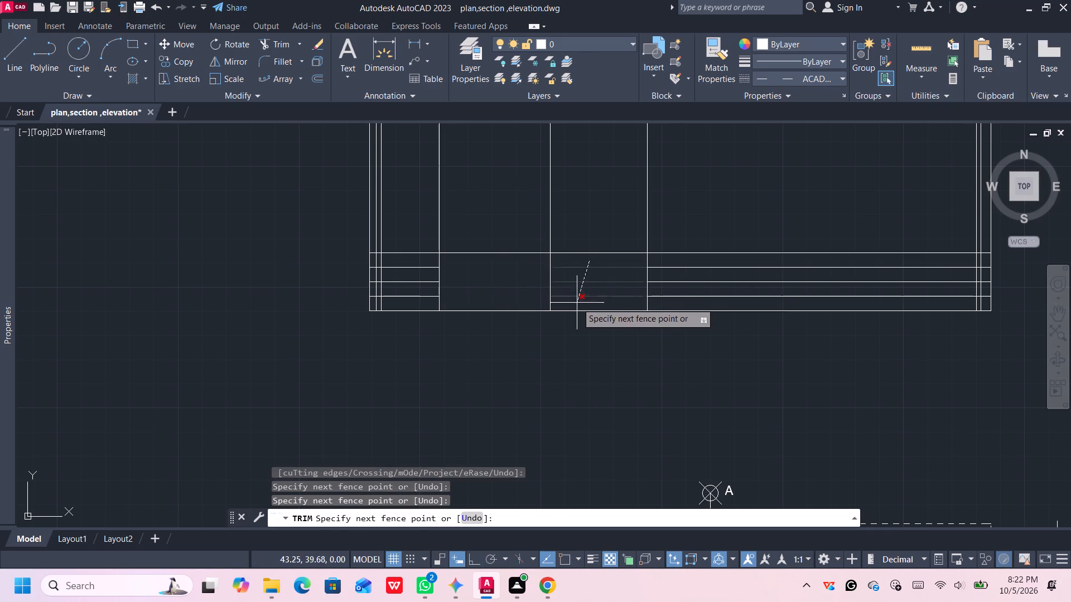
left_click(677, 261)
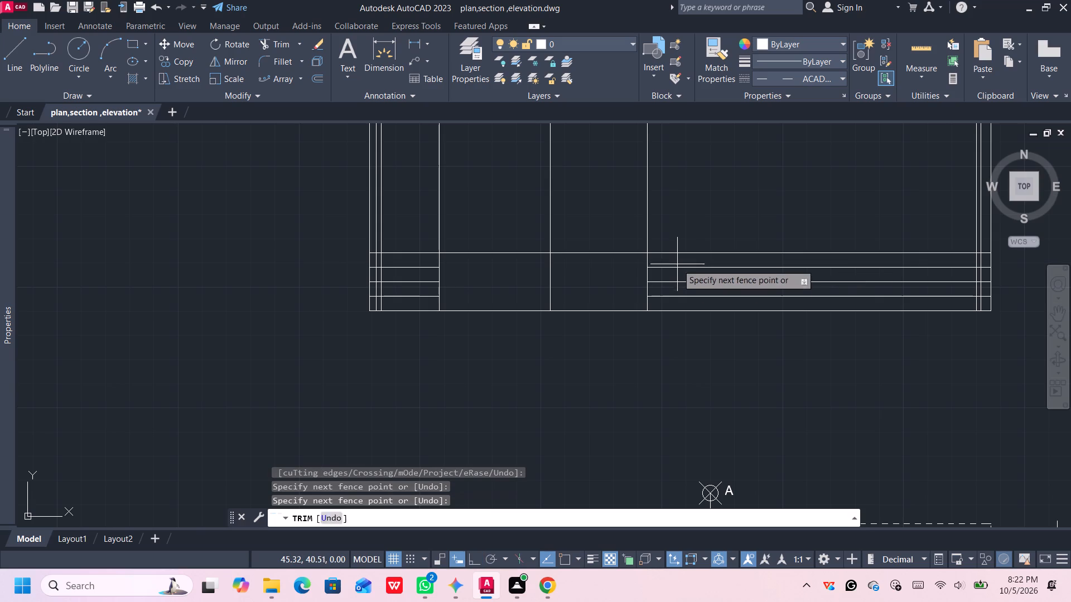
left_click(665, 299)
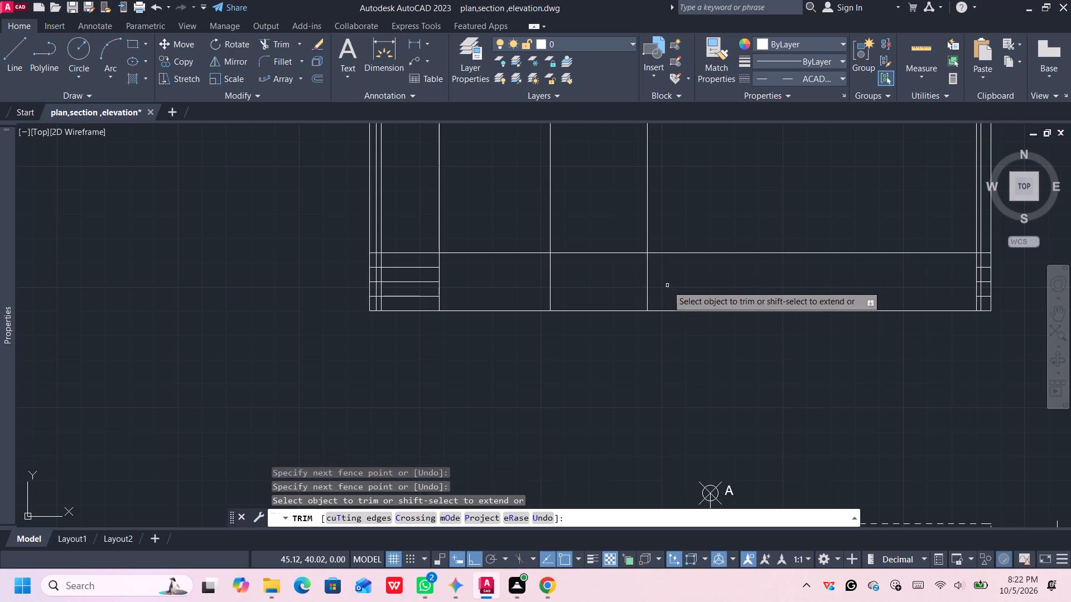
left_click(667, 280)
left_click(519, 278)
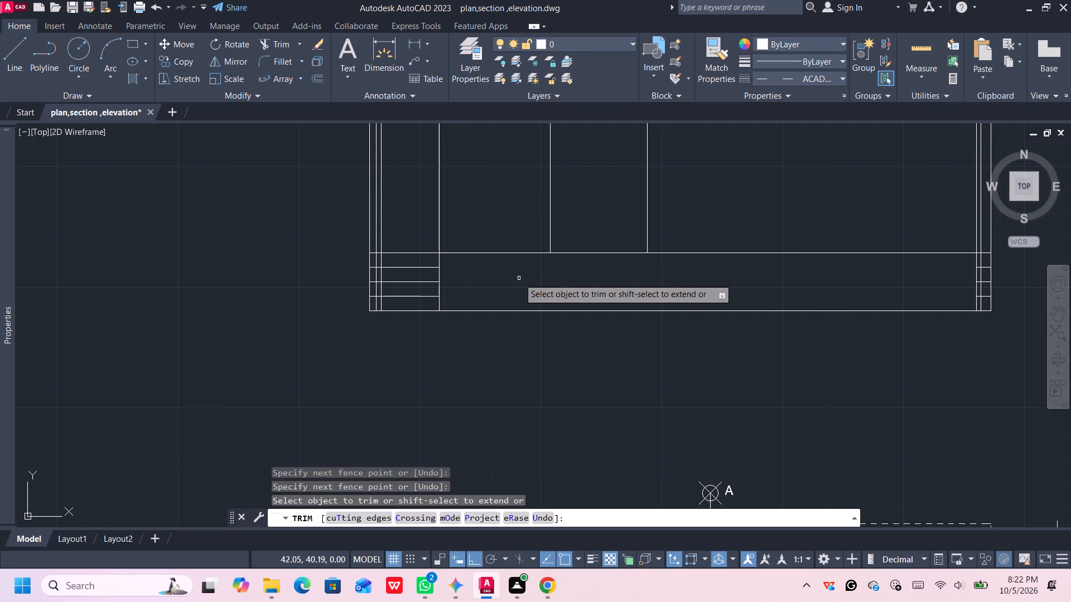
Trim the outermost left vertical within the bottom band and the three short horizontal ends reaching it from the adjacent vertical.
scroll(366, 273, "up", 2)
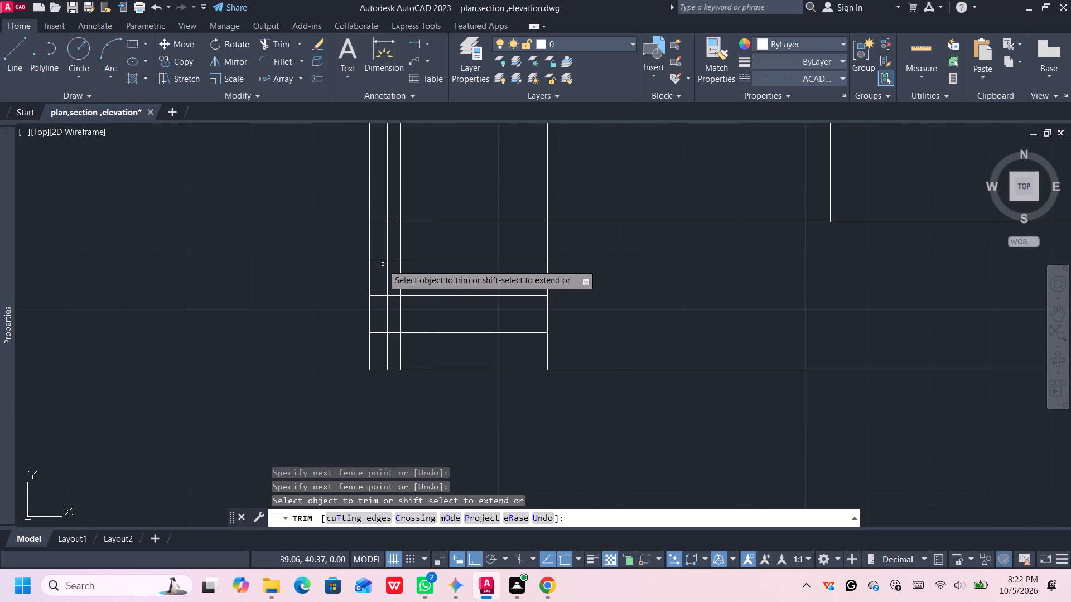
scroll(383, 260, "up", 1)
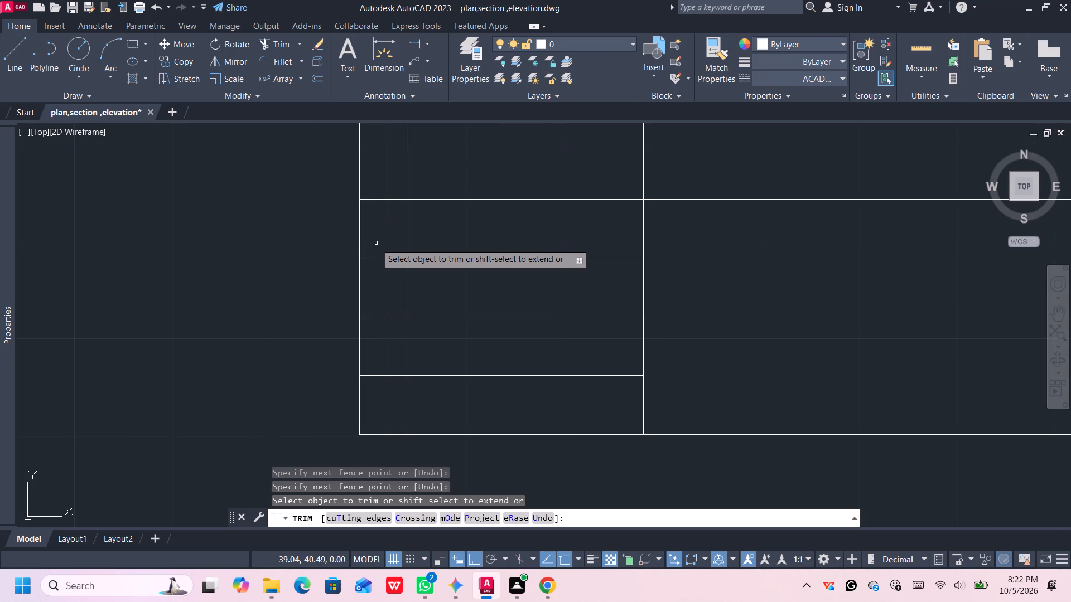
left_click(376, 242)
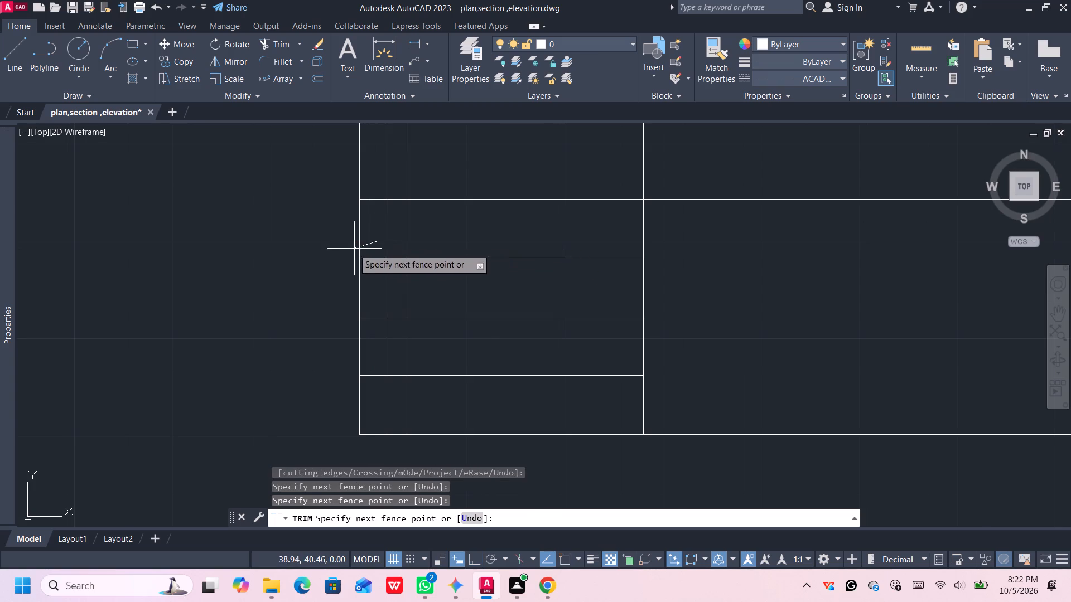
left_click(346, 251)
left_click(369, 238)
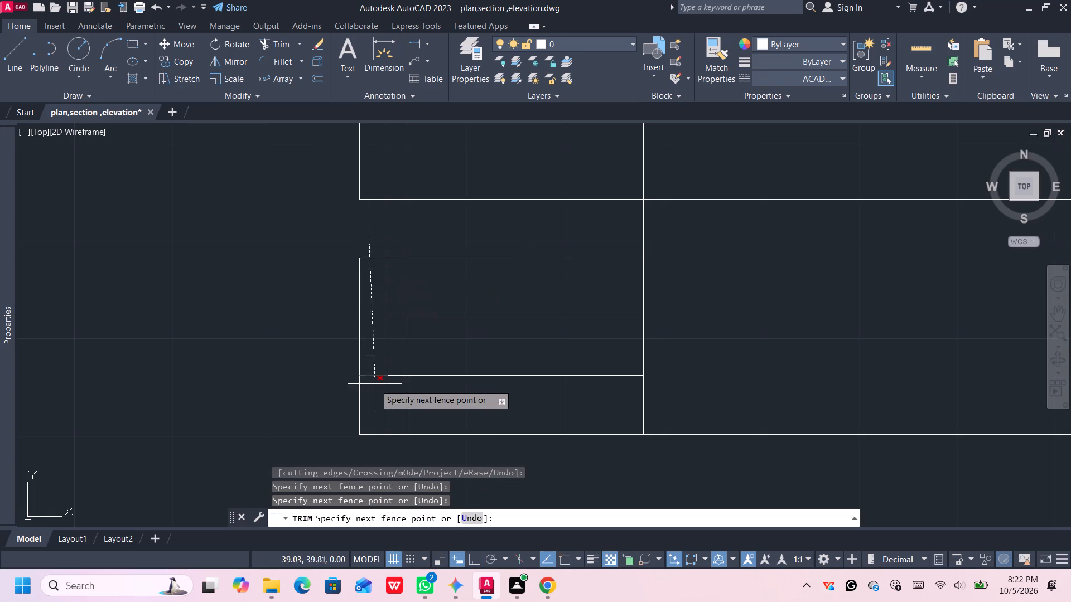
left_click(375, 452)
left_click(360, 395)
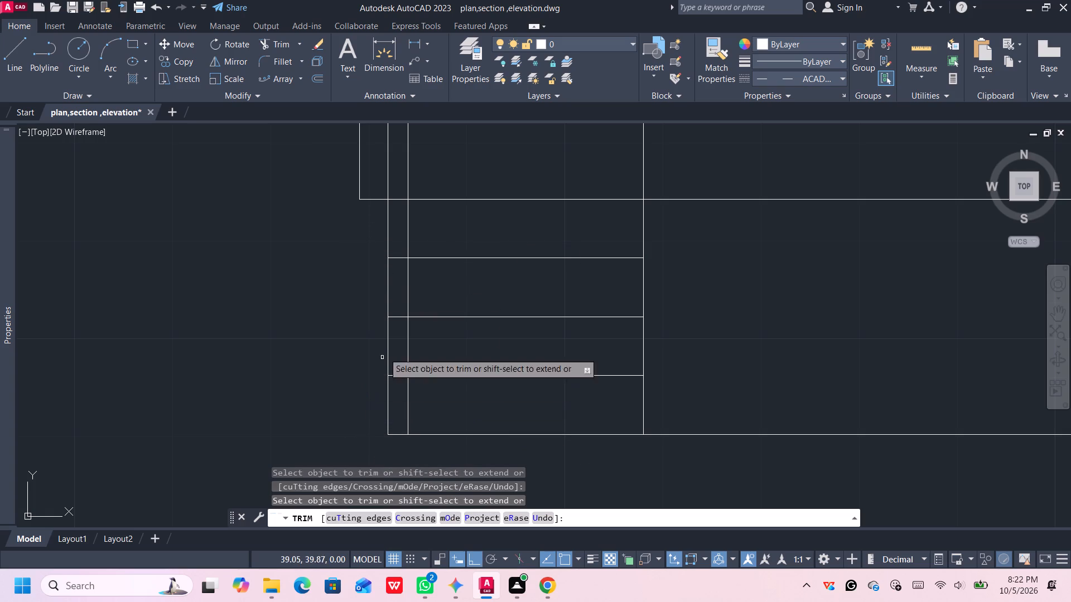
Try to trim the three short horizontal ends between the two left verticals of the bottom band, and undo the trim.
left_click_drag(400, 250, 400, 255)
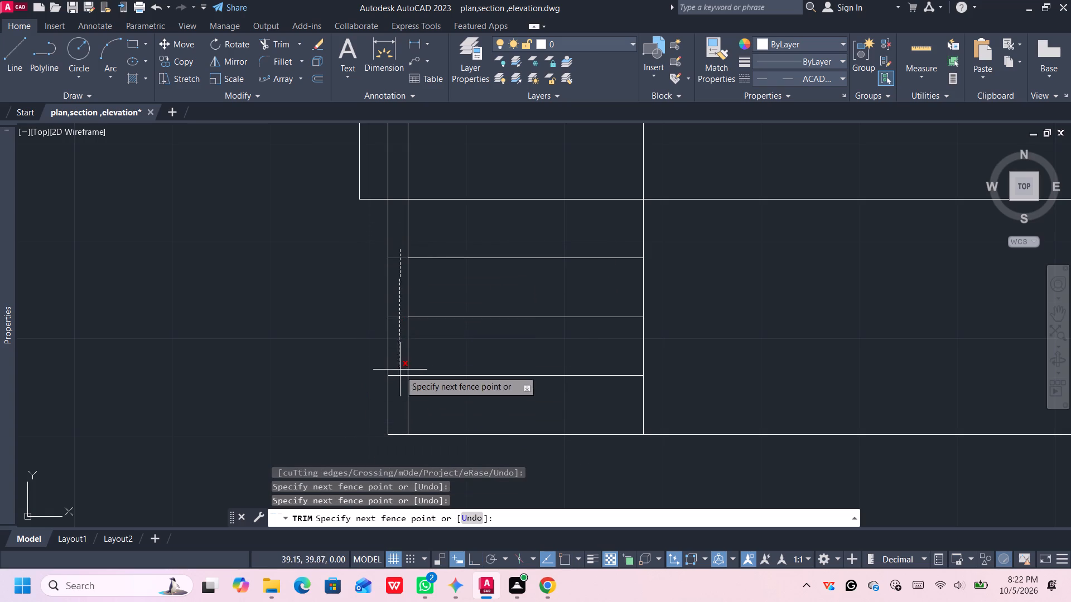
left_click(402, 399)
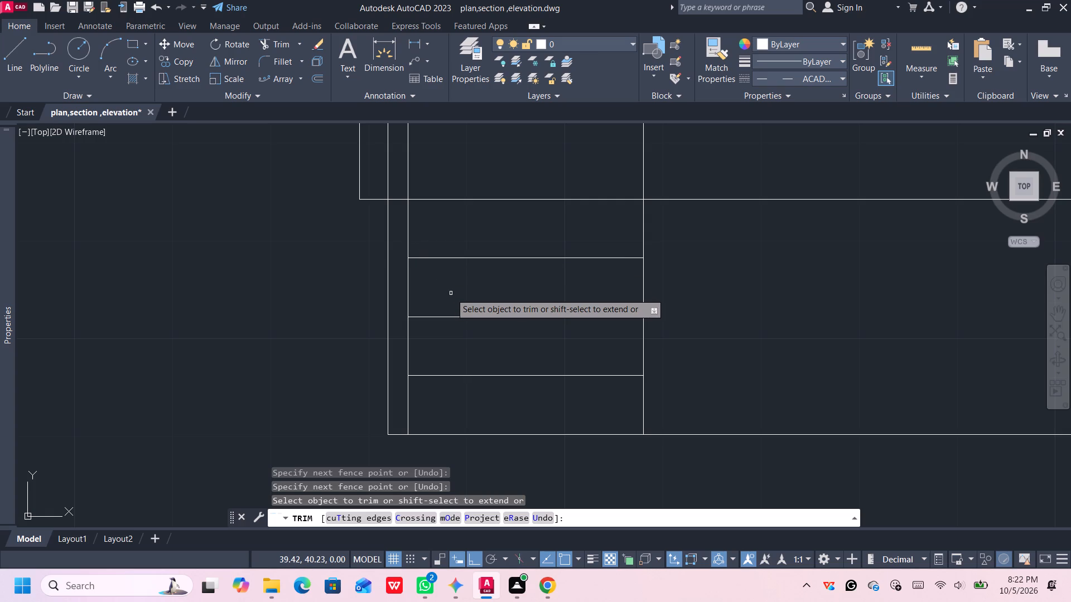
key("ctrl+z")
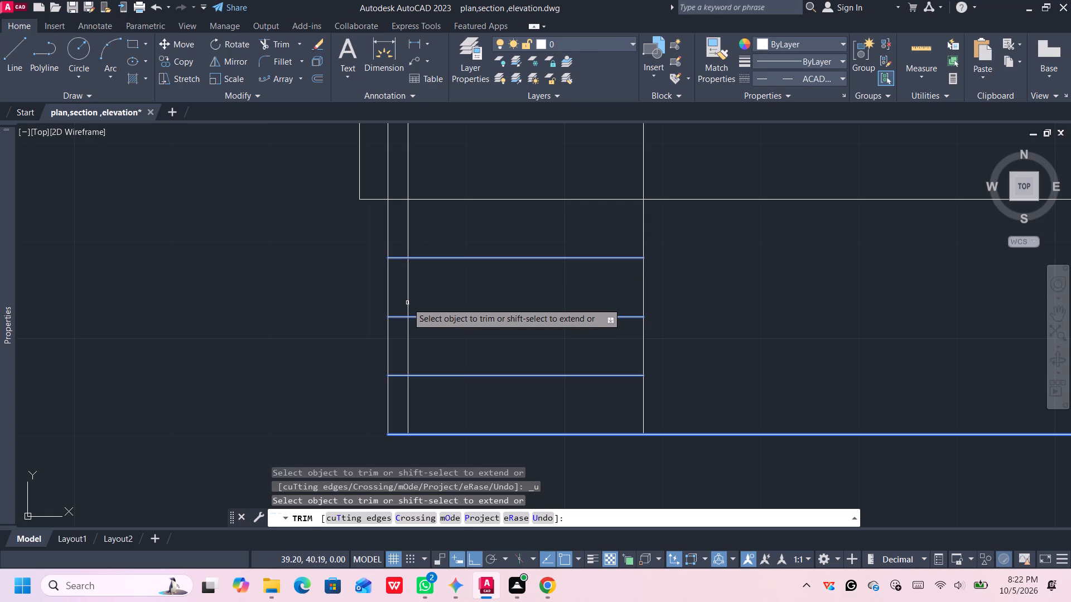
Trim all four segments of the inner left vertical crossing the bottom band's step lines.
left_click(408, 301)
left_click(407, 231)
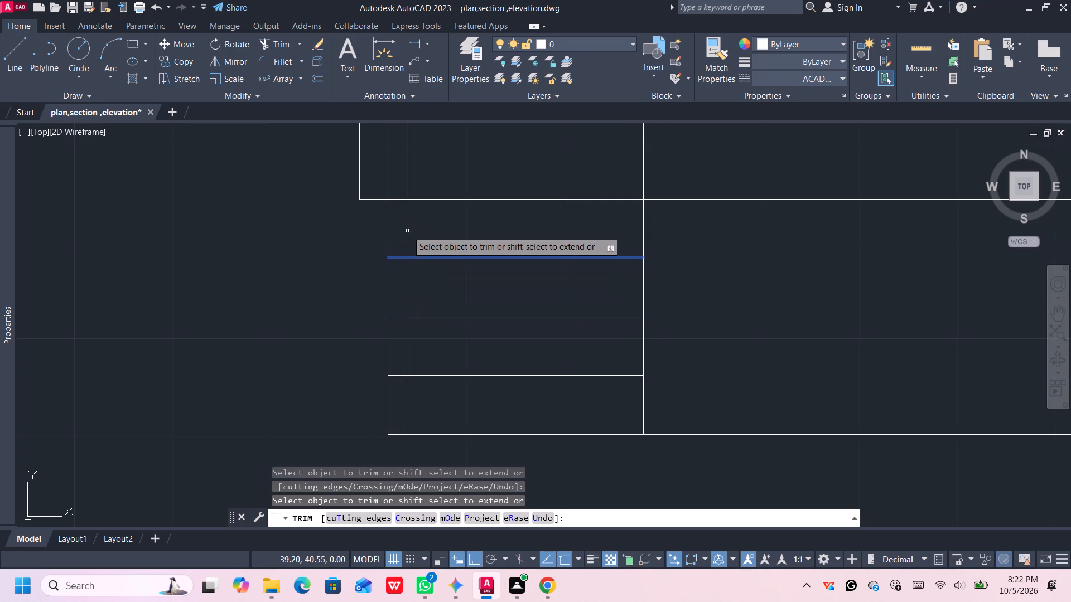
left_click(408, 348)
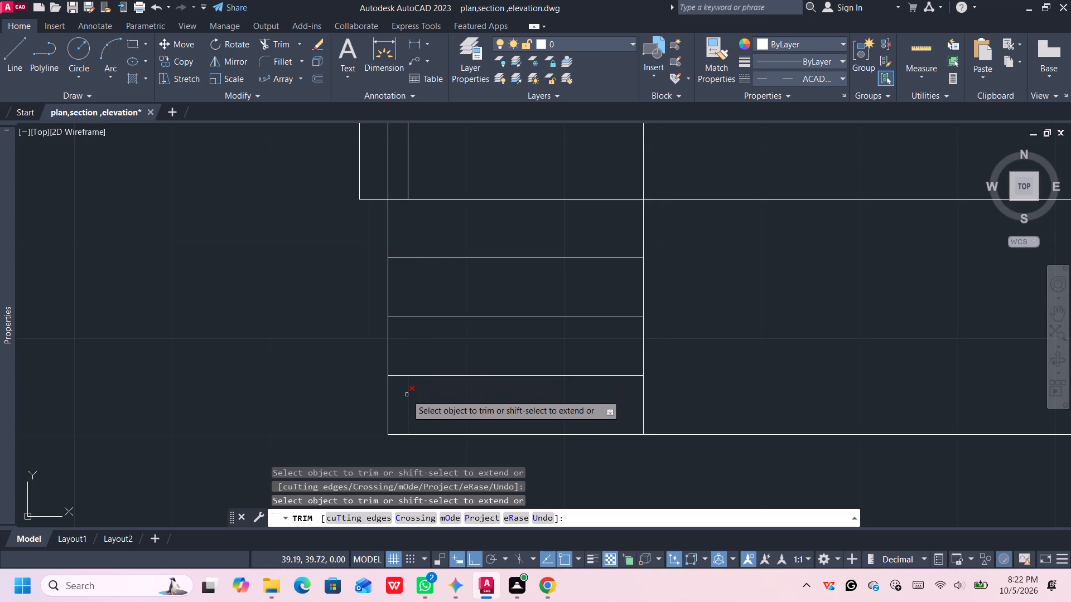
left_click(407, 395)
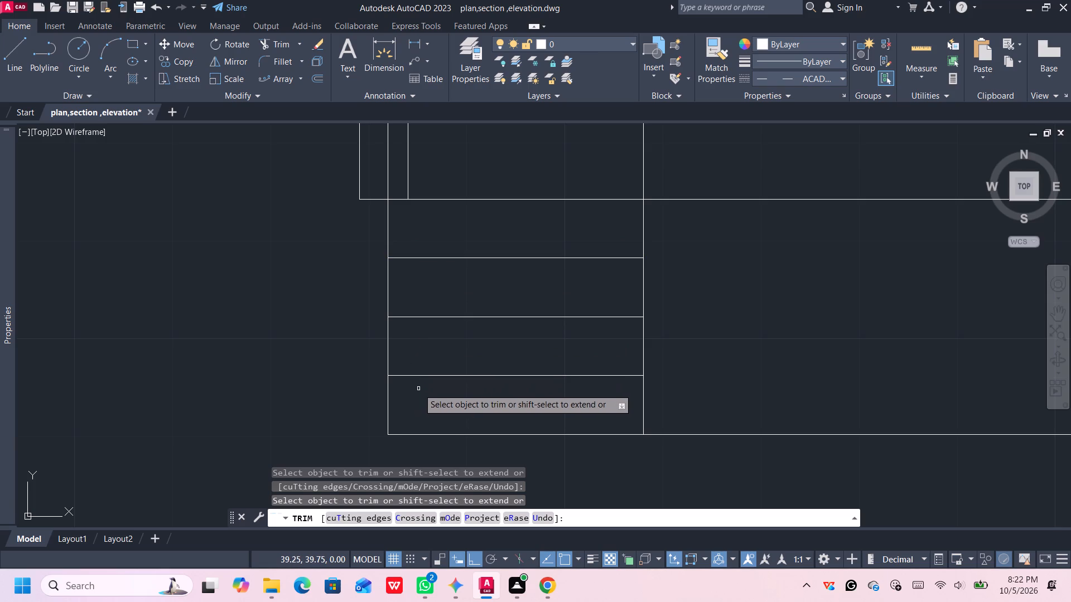
Trim the two outermost left verticals between the middle and bottom bands, plus the horizontal stub projecting left at the bottom band's upper line.
scroll(418, 388, "down", 1)
scroll(418, 387, "up", 6)
scroll(430, 349, "down", 7)
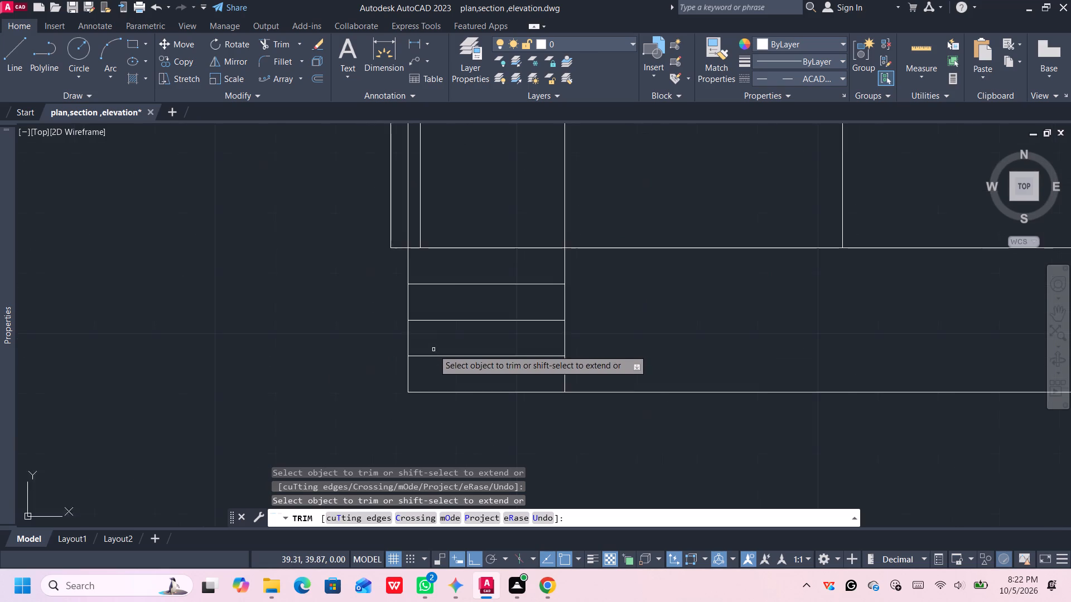
scroll(433, 349, "down", 3)
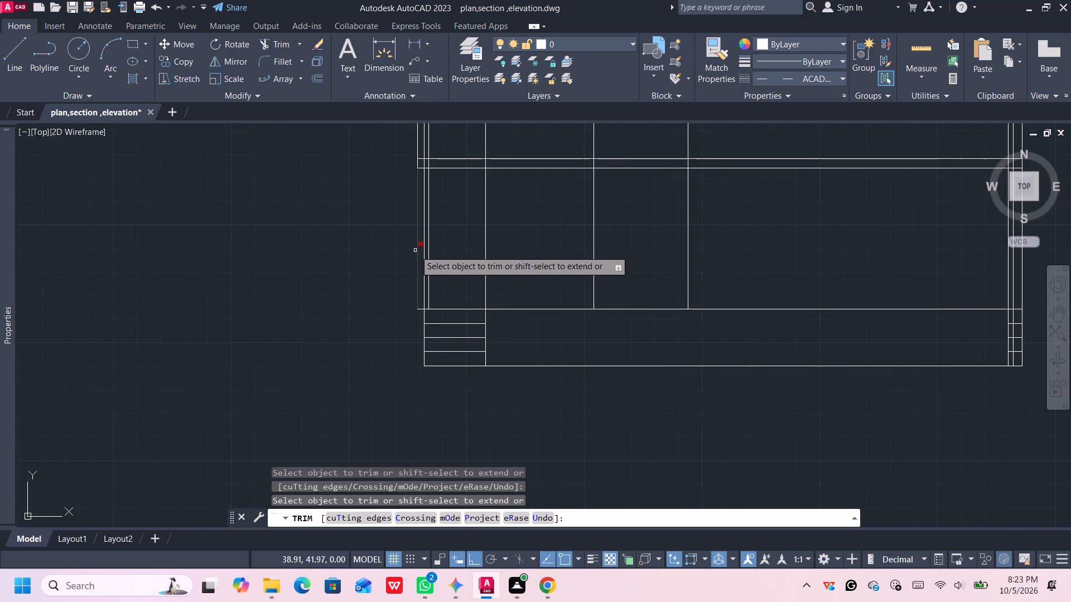
left_click(415, 250)
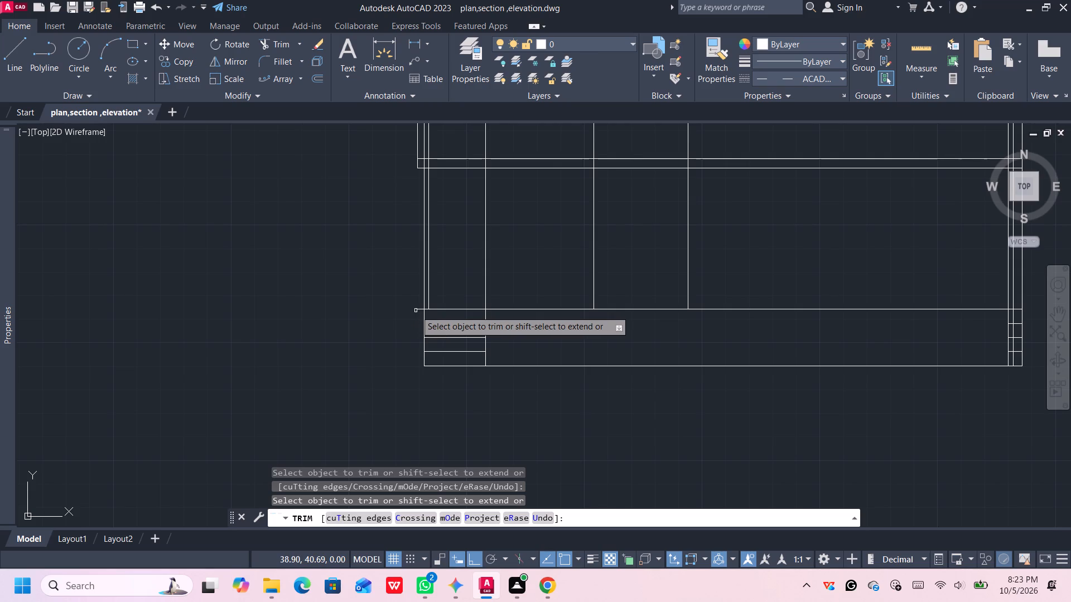
left_click(416, 310)
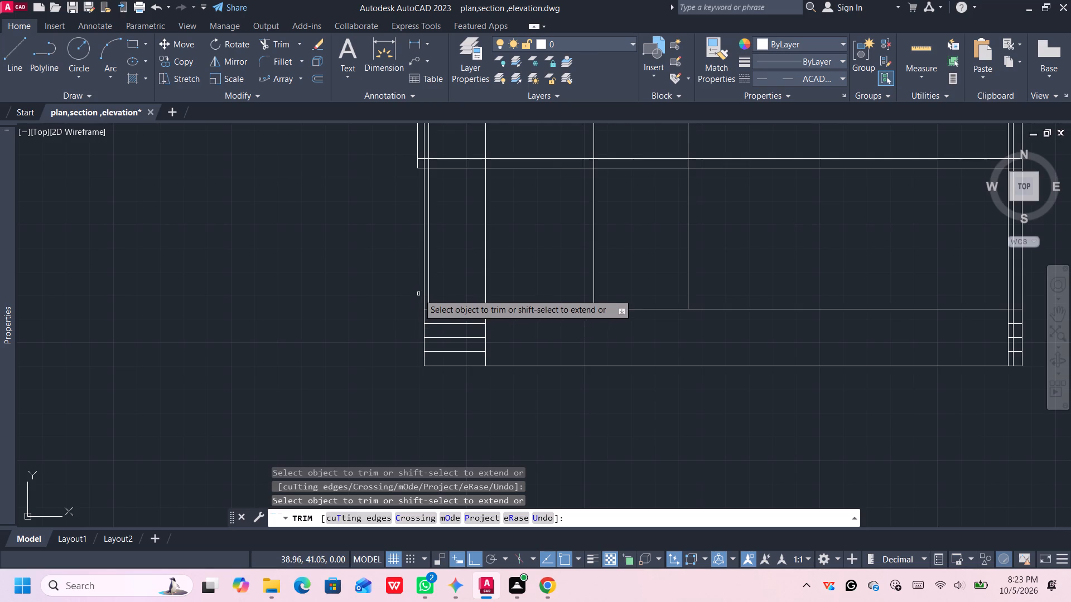
left_click(423, 292)
Trim the two outermost left verticals between the roof and middle bands, and cut the middle band's projecting left end back to the wall line.
middle_click_drag(478, 206, 478, 209)
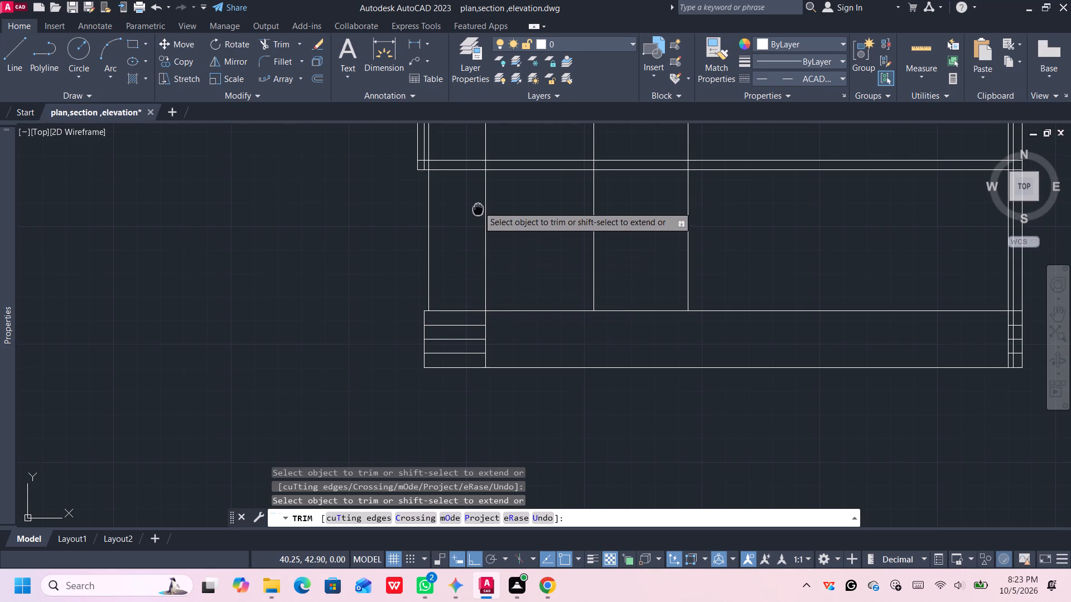
middle_click_drag(478, 209, 471, 336)
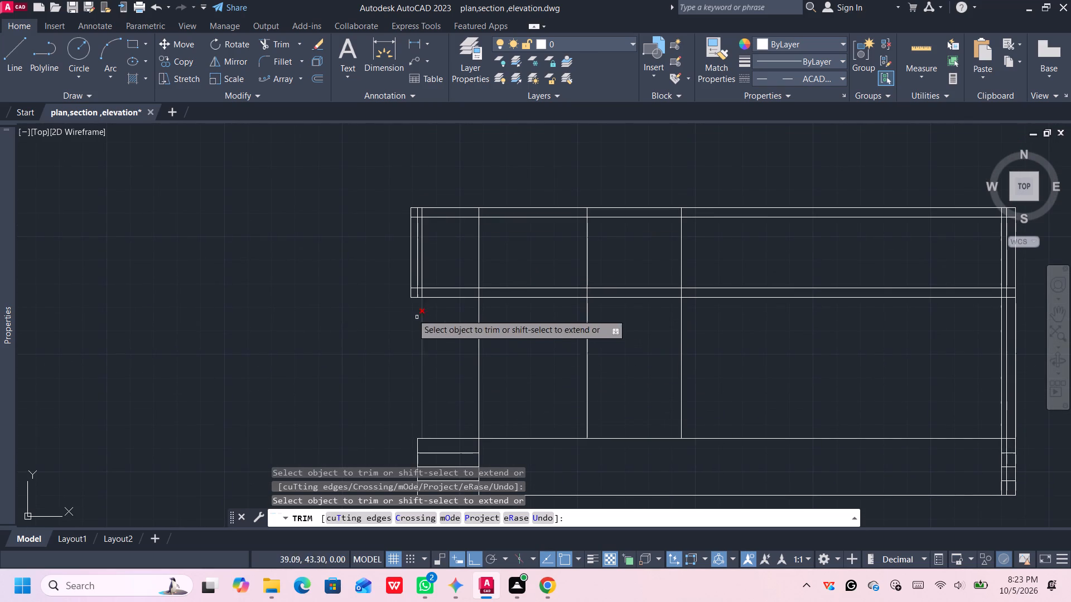
left_click(417, 251)
left_click(412, 252)
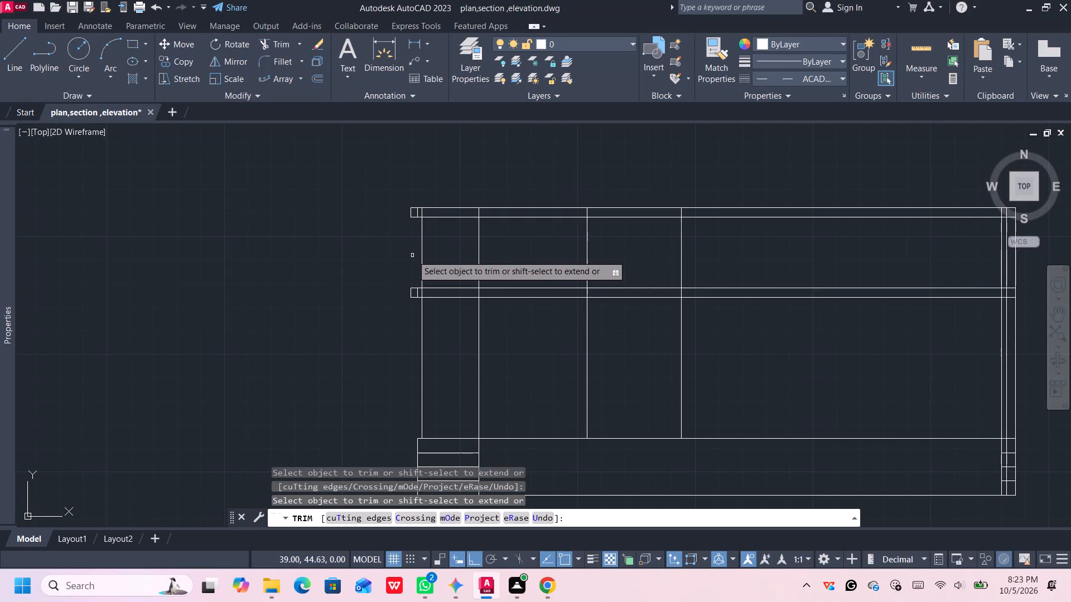
left_click(417, 283)
left_click(411, 299)
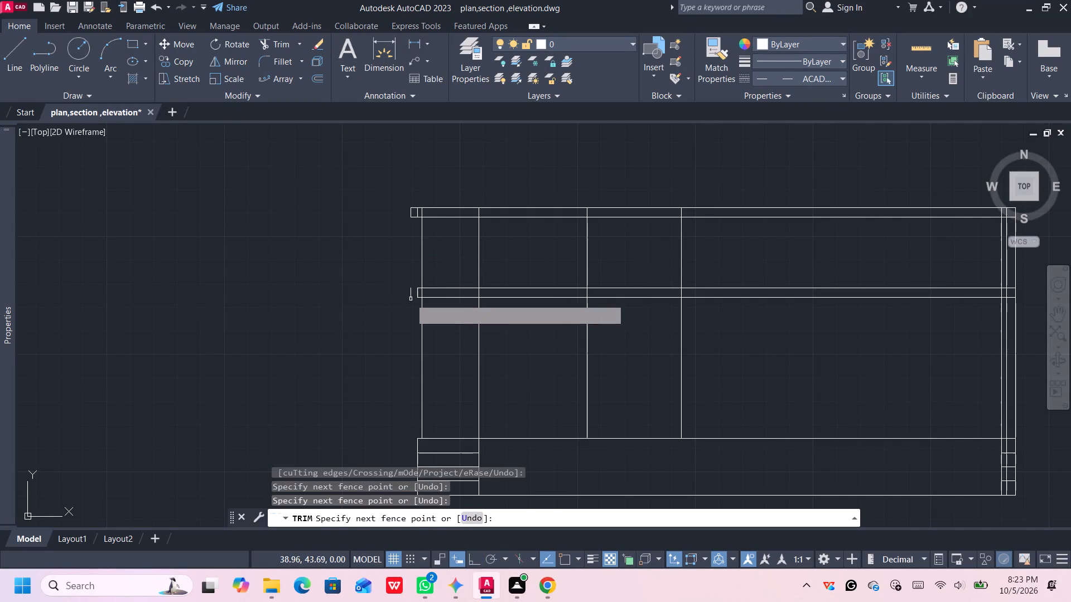
left_click(416, 294)
left_click(407, 292)
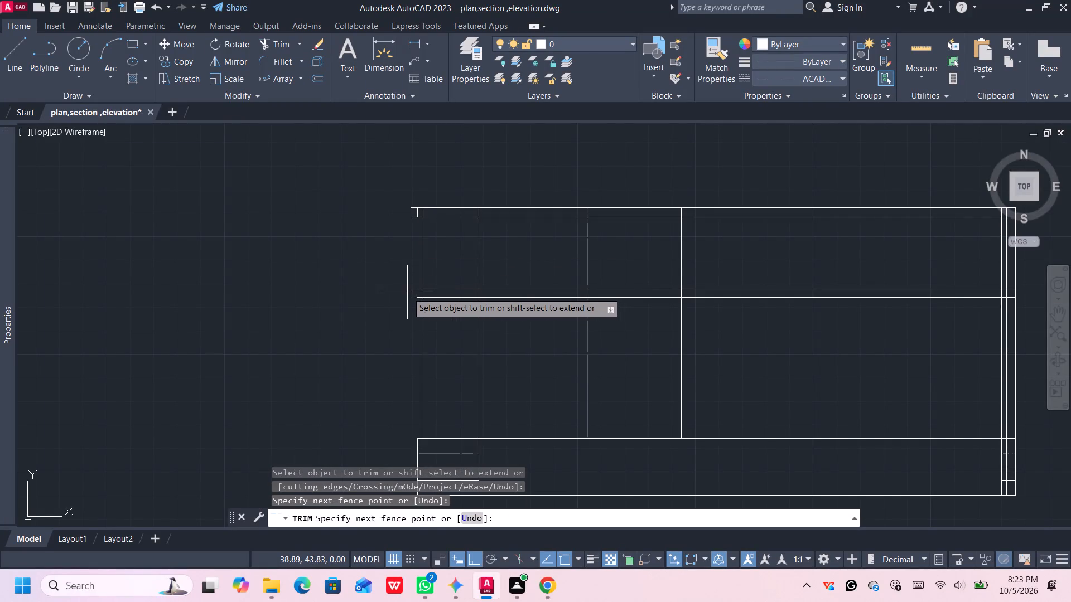
left_click(412, 290)
left_click(416, 287)
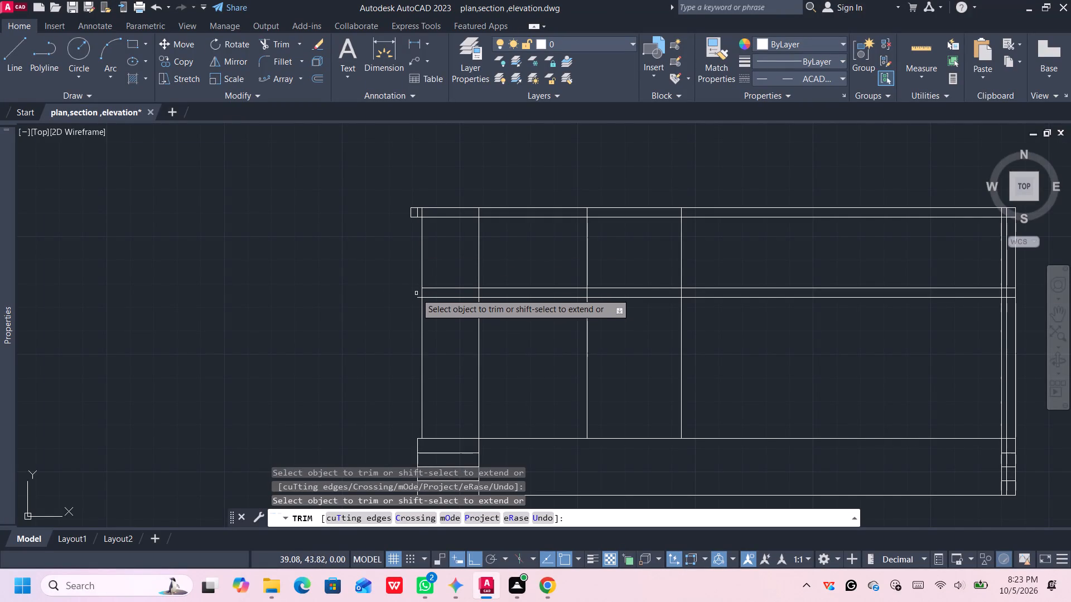
left_click(418, 297)
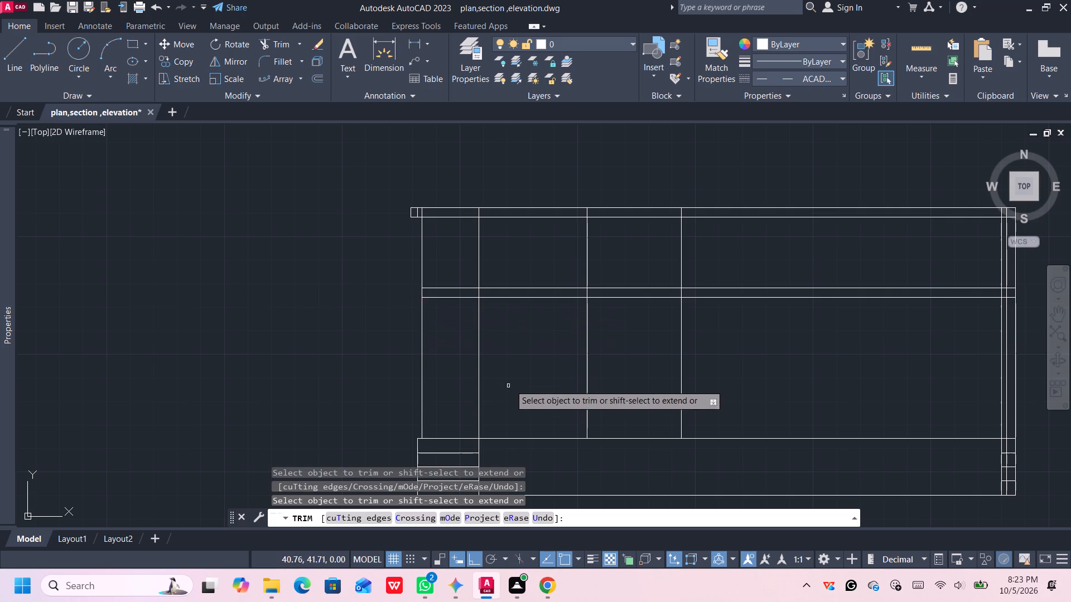
Trim the three left-hand verticals inside the roof band, keeping the band's left end line.
scroll(523, 381, "down", 2)
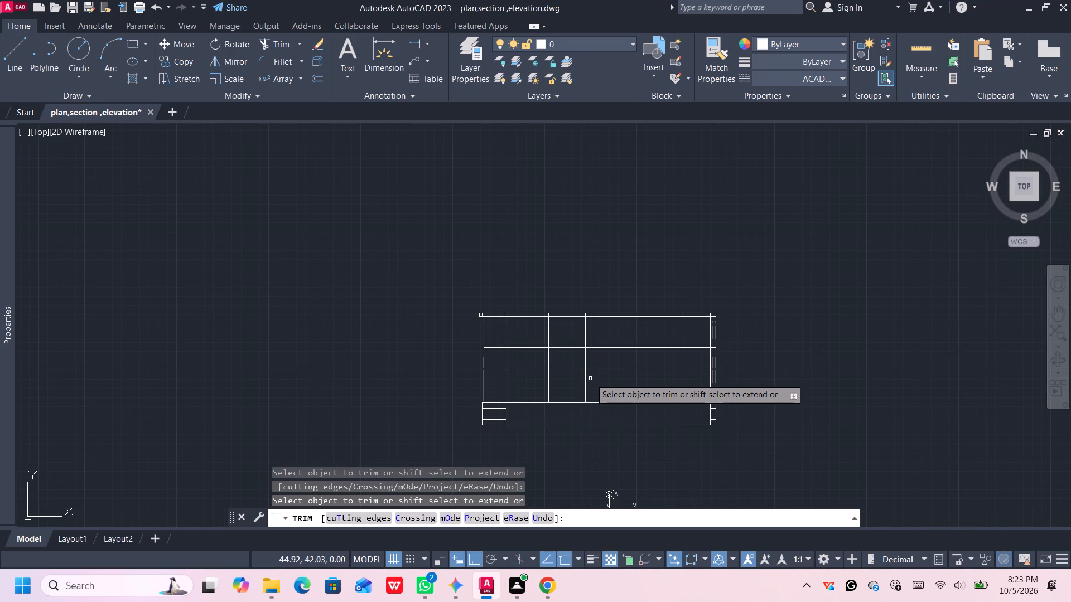
scroll(594, 381, "down", 2)
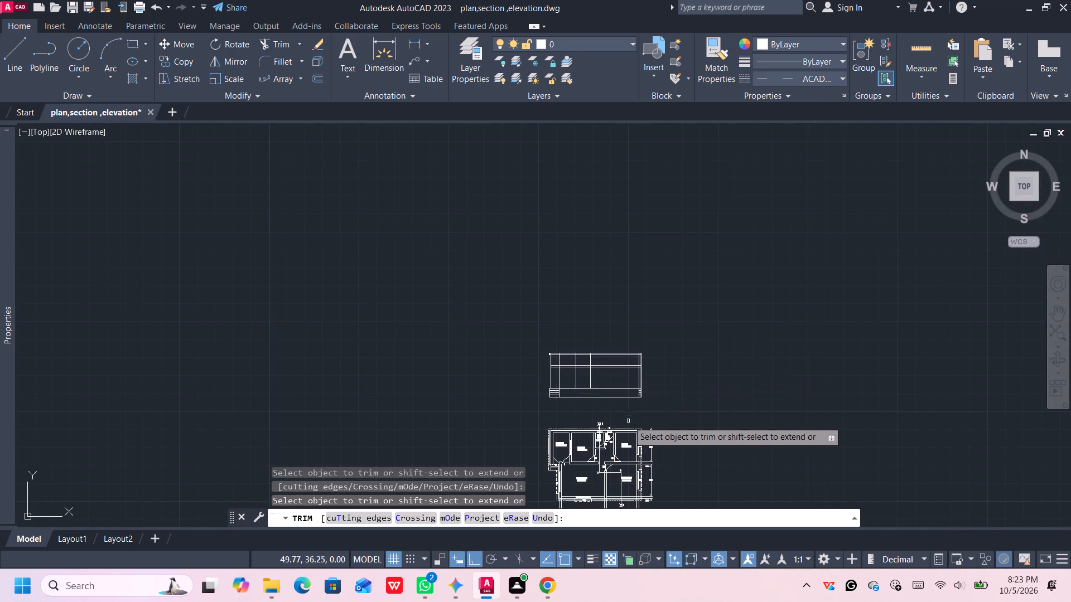
scroll(580, 382, "up", 2)
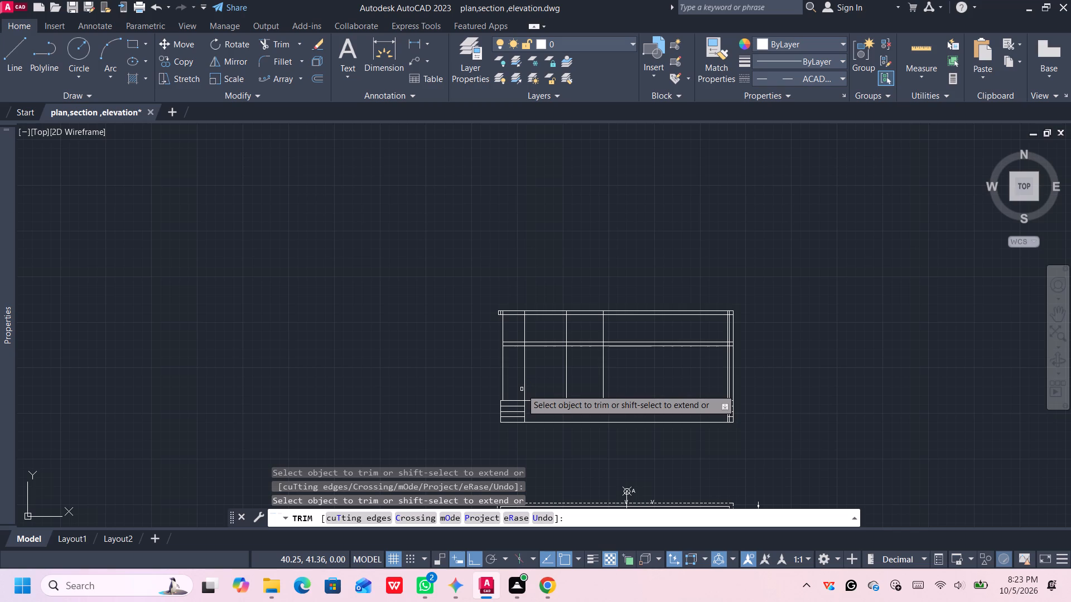
scroll(507, 381, "up", 2)
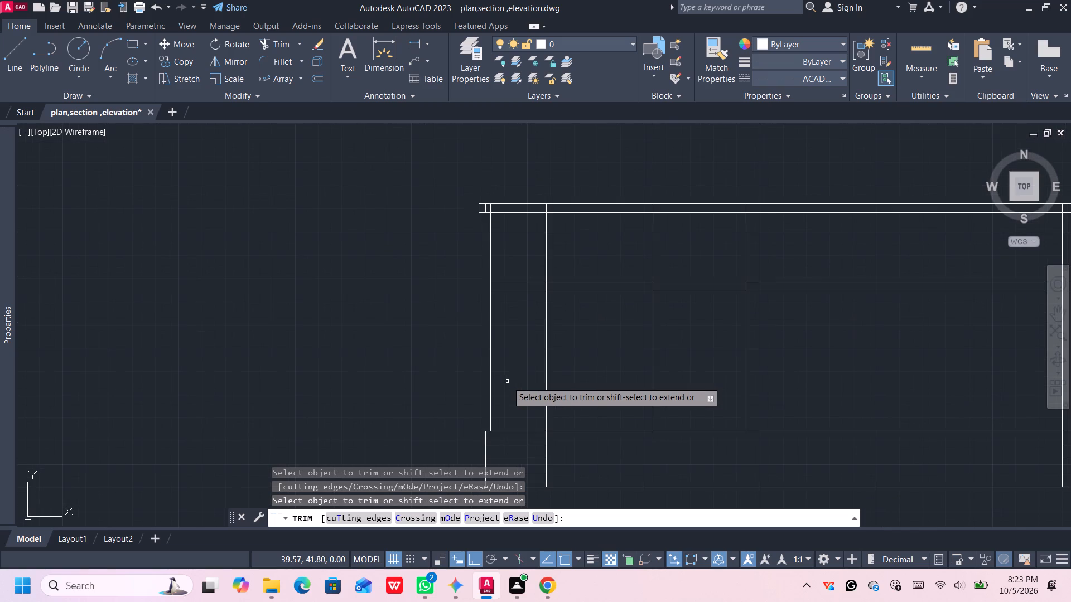
scroll(522, 373, "down", 1)
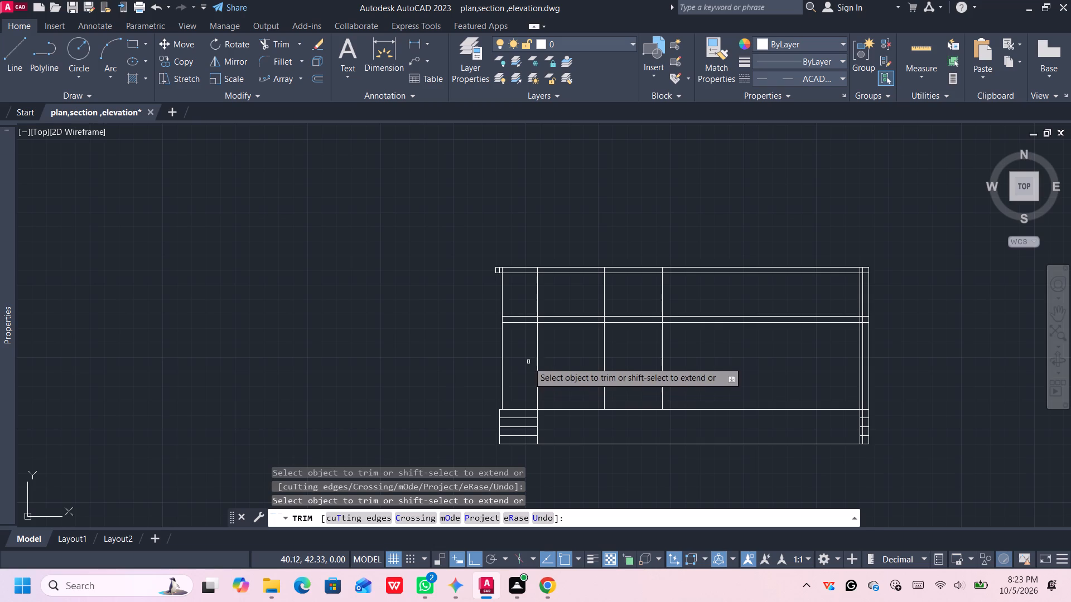
scroll(465, 276, "up", 3)
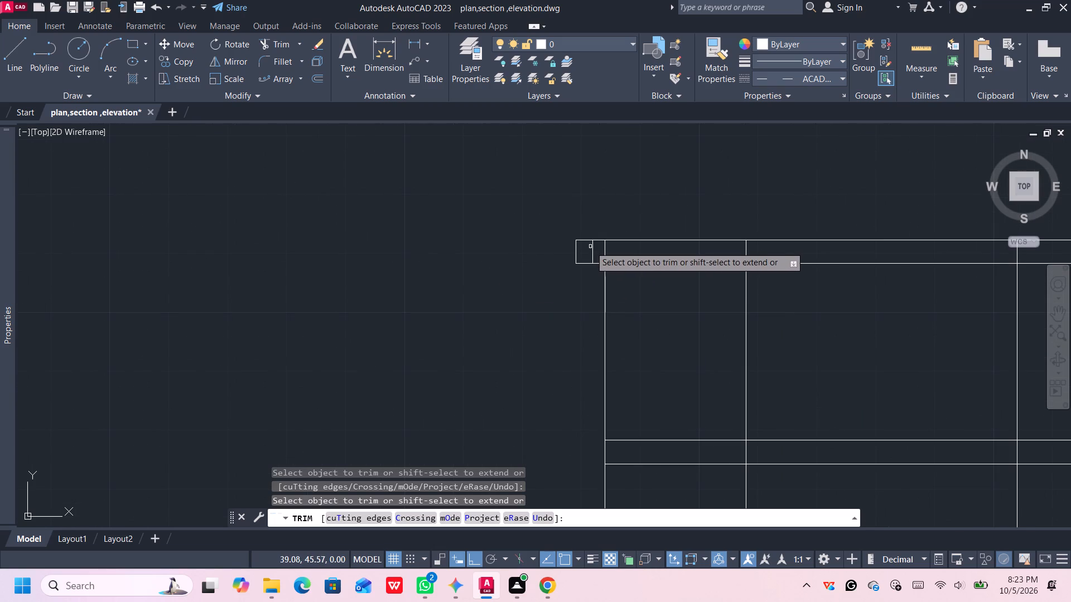
left_click(593, 246)
left_click(605, 250)
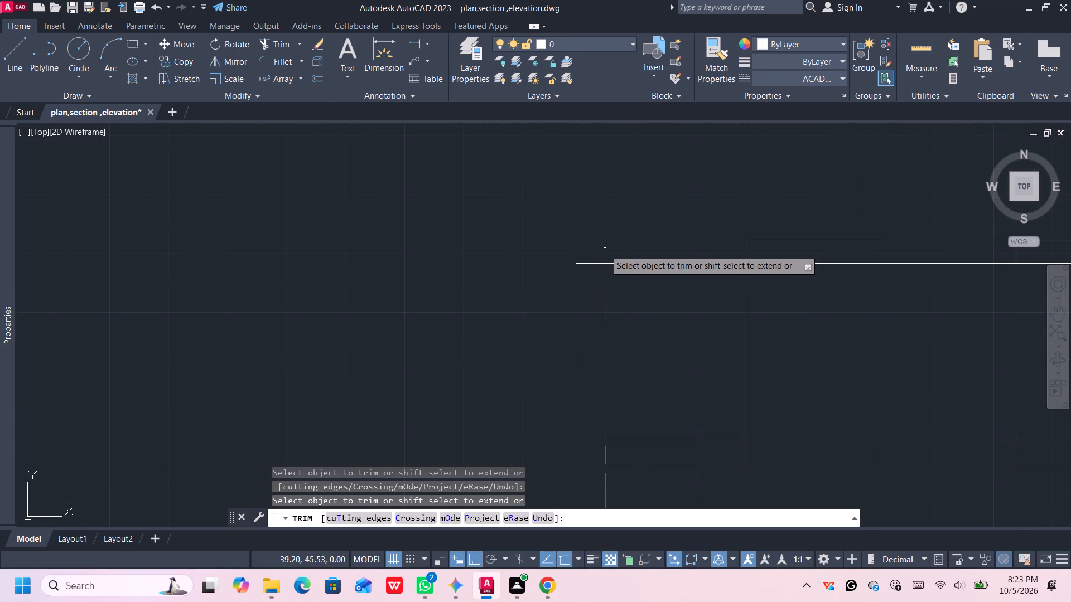
left_click(743, 249)
left_click(747, 251)
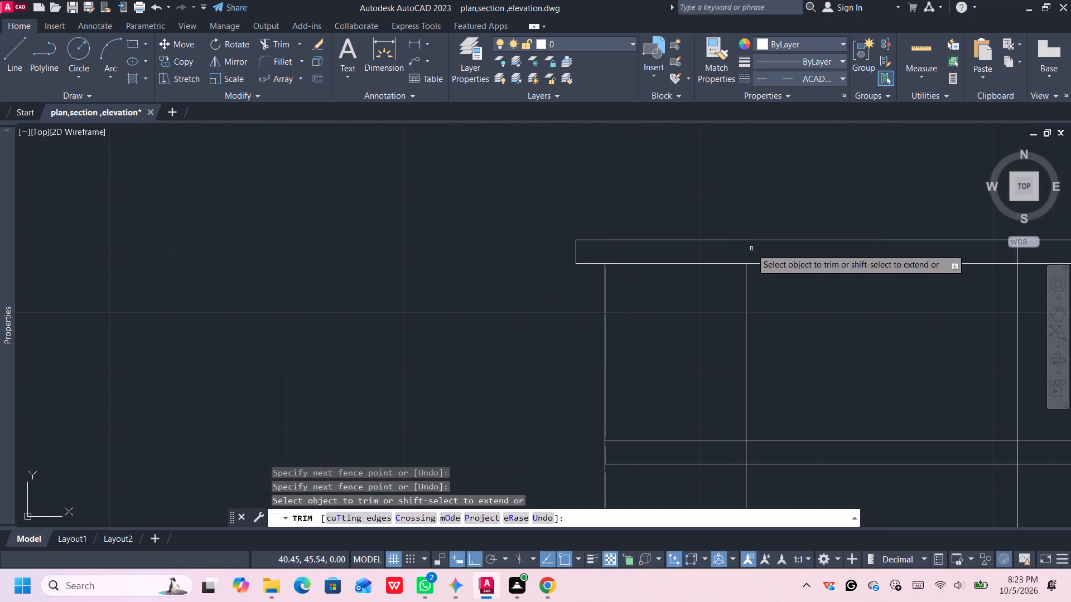
Trim the four remaining inner verticals inside the roof band, two near the middle and two near the right end.
scroll(752, 249, "down", 3)
middle_click_drag(797, 393, 269, 446)
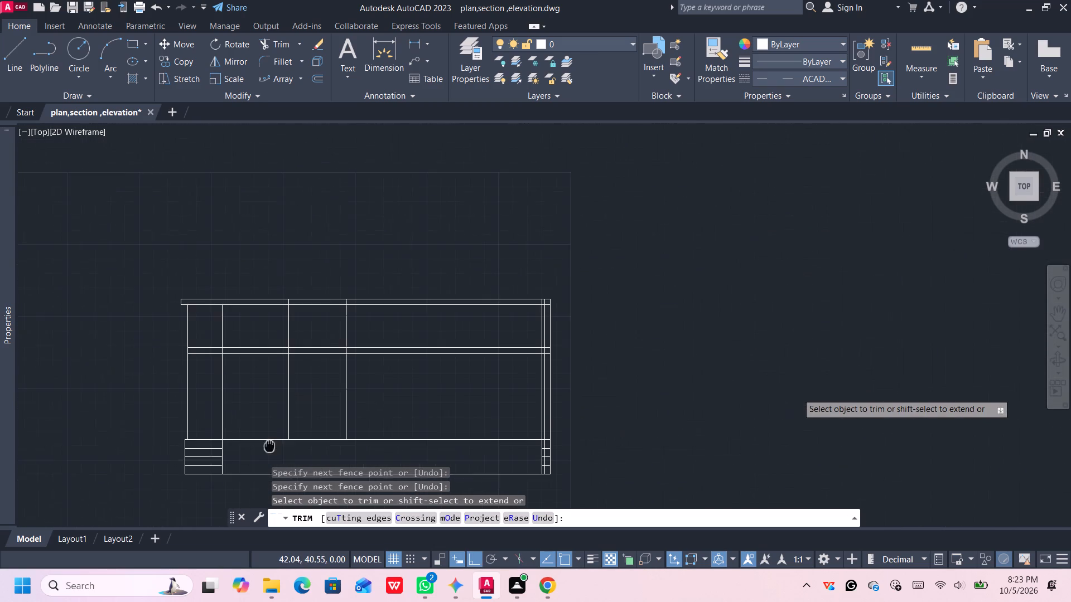
middle_click_drag(269, 446, 271, 449)
scroll(284, 305, "up", 2)
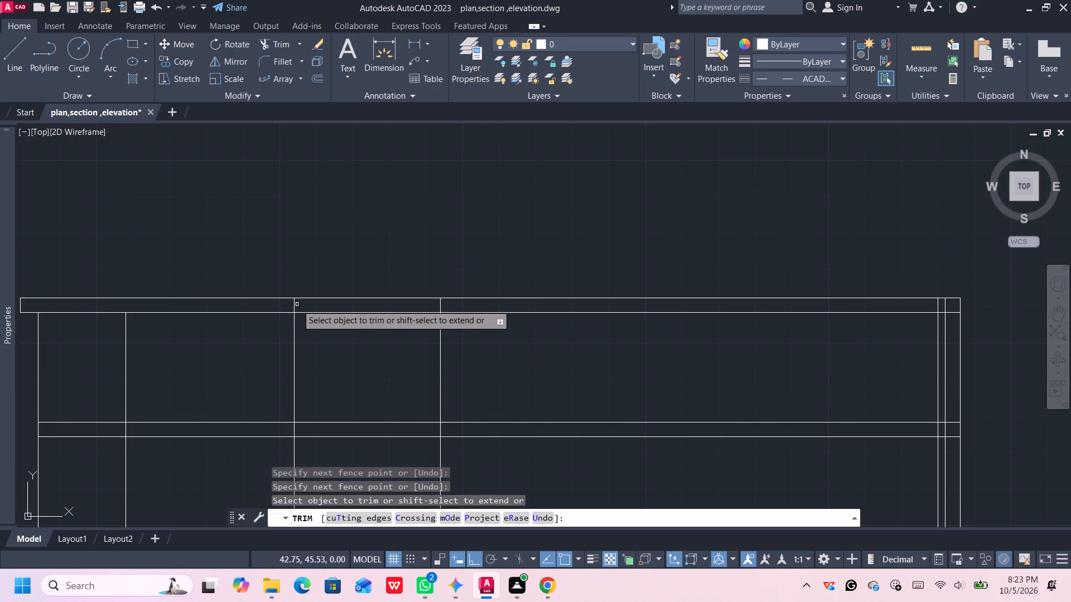
left_click(295, 305)
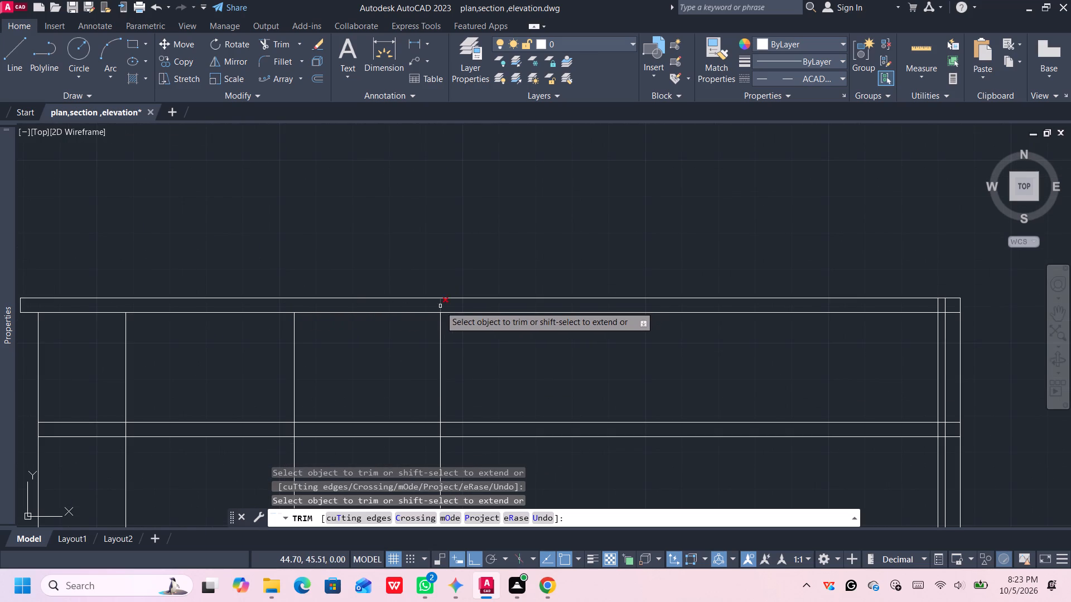
left_click(440, 306)
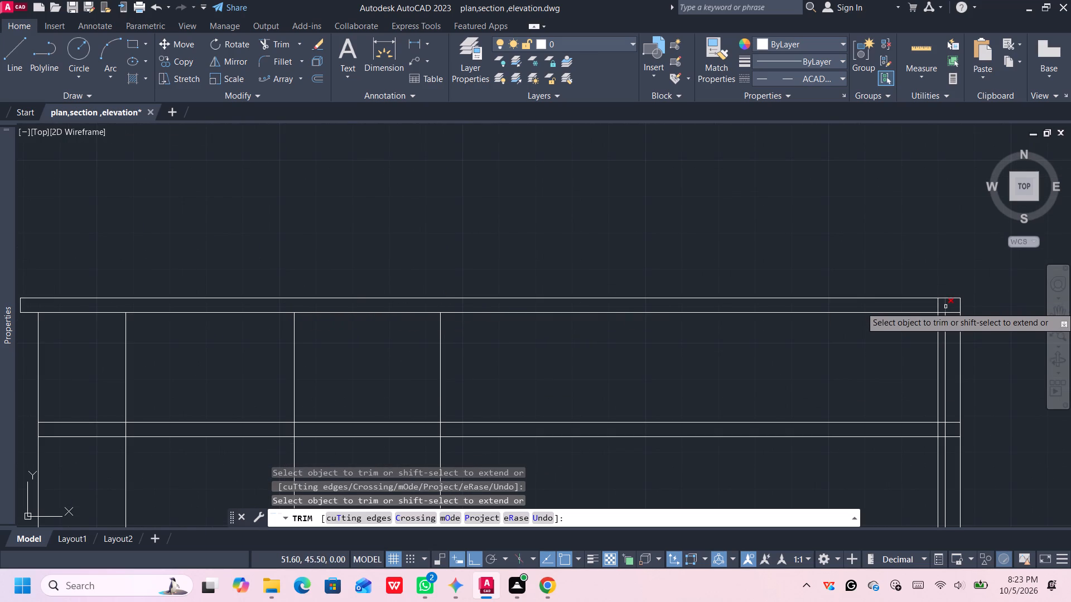
left_click(948, 305)
left_click(934, 308)
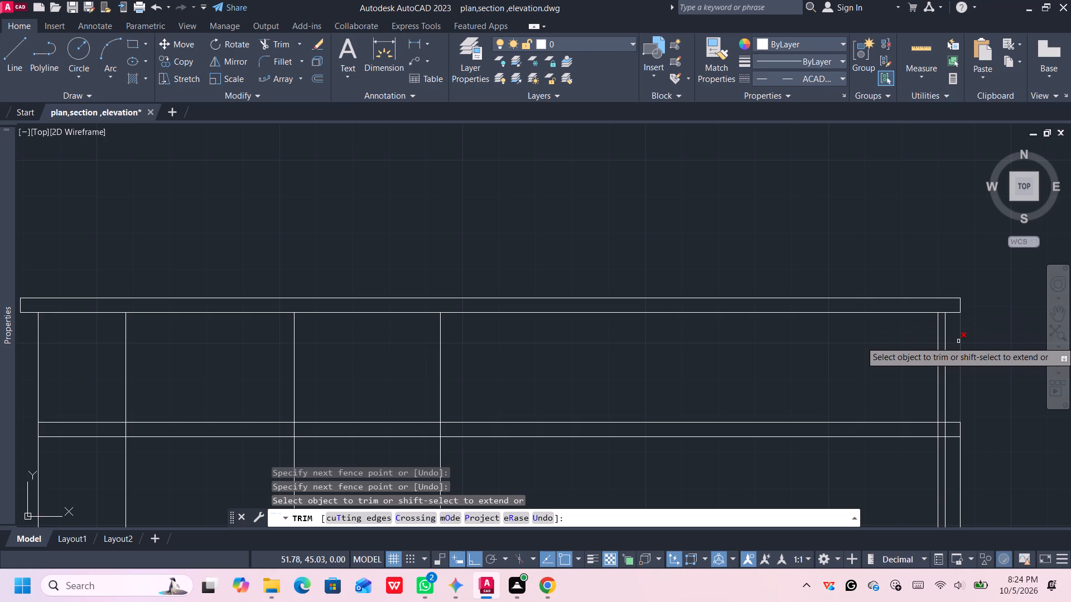
Trim the two outer right-end verticals between the roof band and the middle band.
left_click(960, 342)
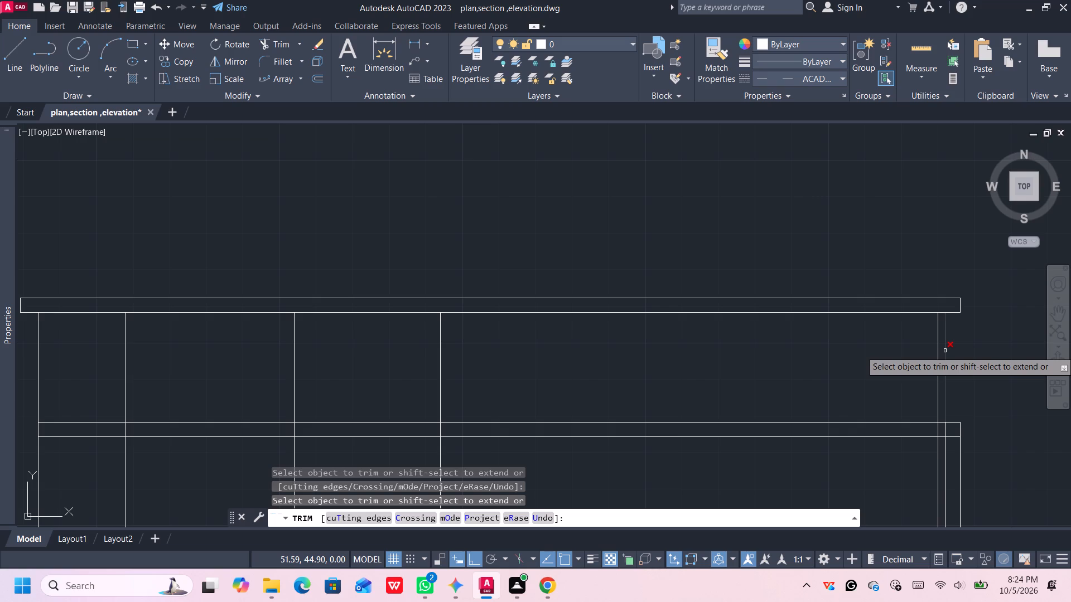
left_click(945, 351)
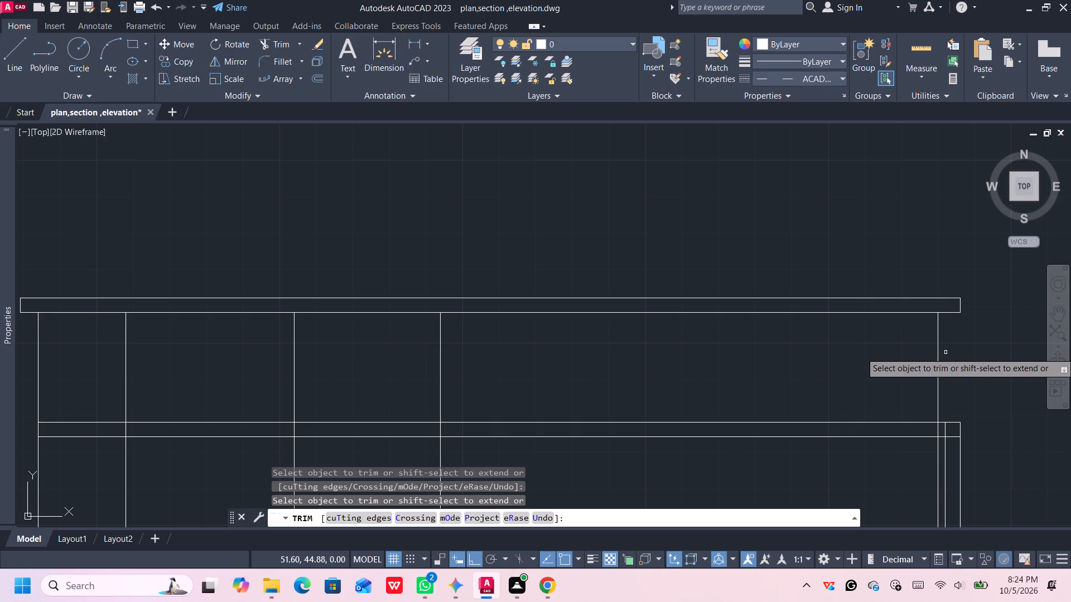
Trim the two outer right-end verticals below the middle band and the short vertical inside the band's right end.
scroll(797, 362, "down", 2)
middle_click_drag(718, 436, 718, 331)
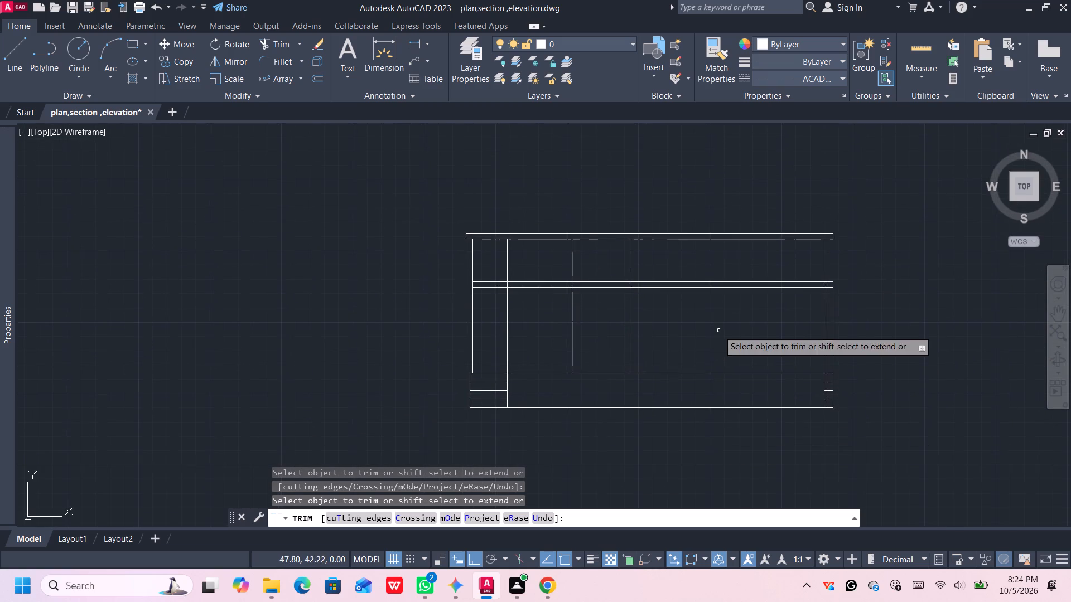
scroll(832, 291, "up", 1)
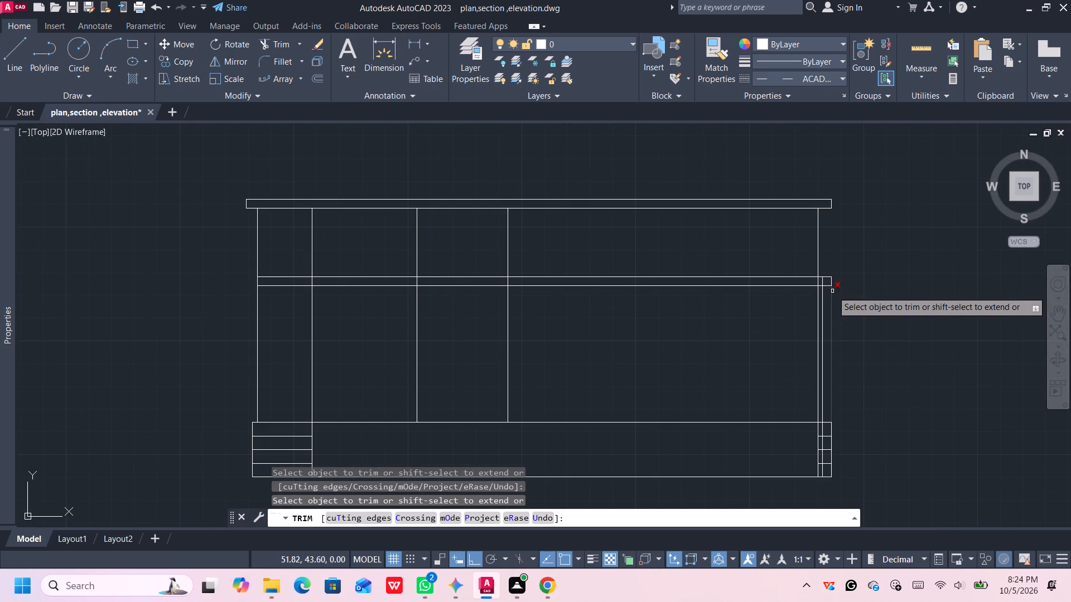
left_click(832, 292)
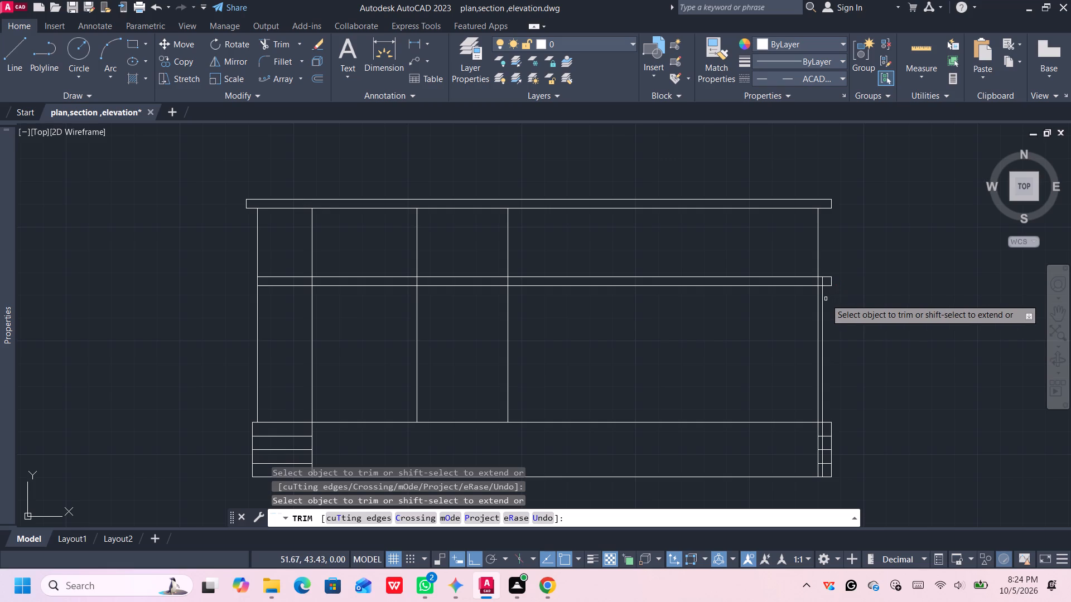
left_click(824, 300)
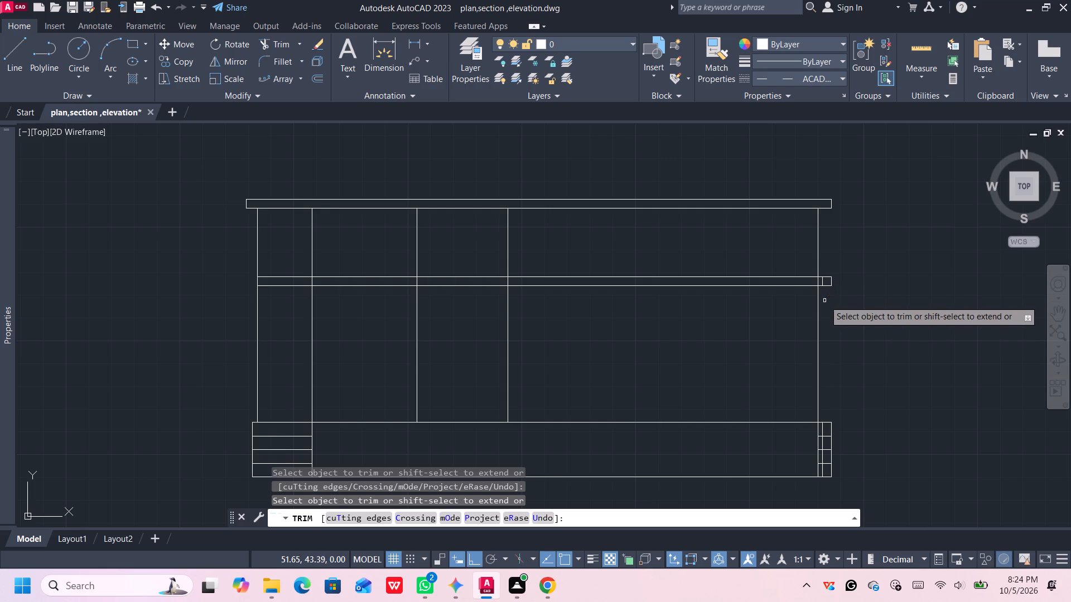
left_click(824, 281)
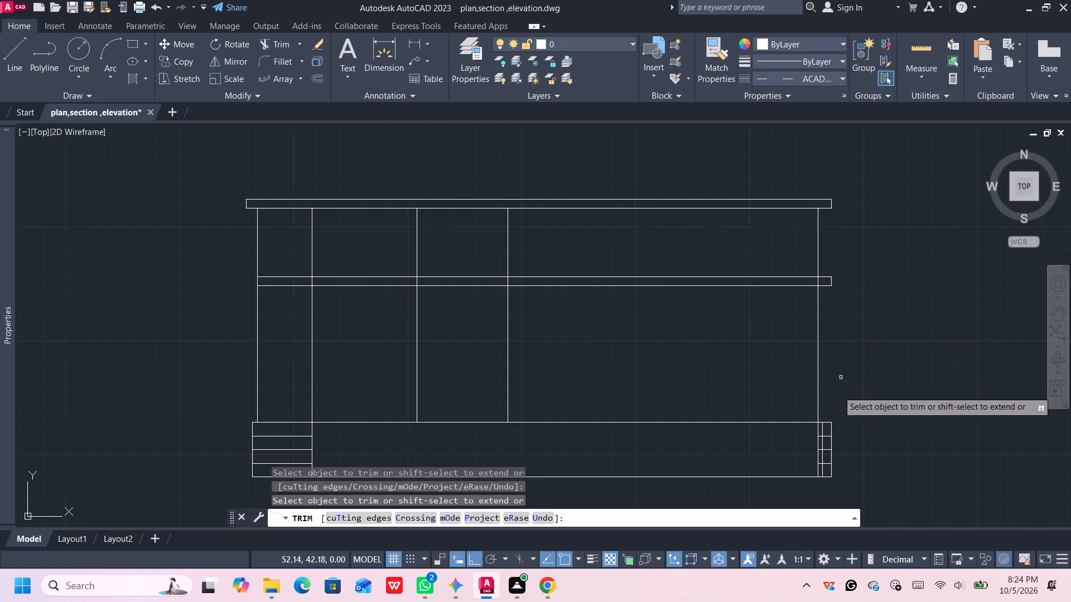
Trim the plinth's right end back to the inner vertical, removing the leftover outer line, the step lines and the wall line inside it.
middle_click_drag(850, 472, 846, 435)
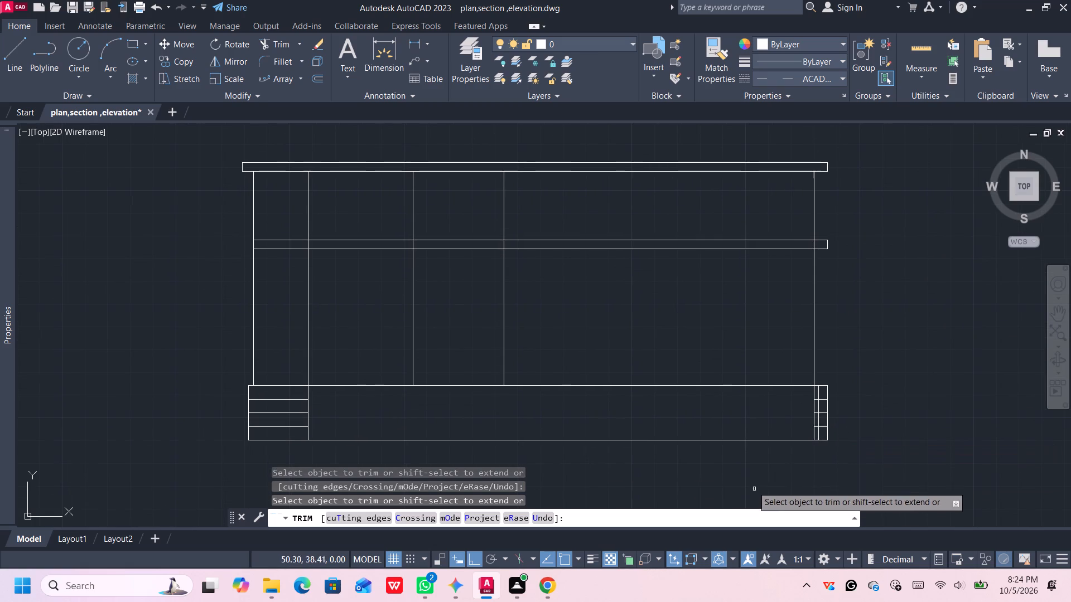
left_click(827, 380)
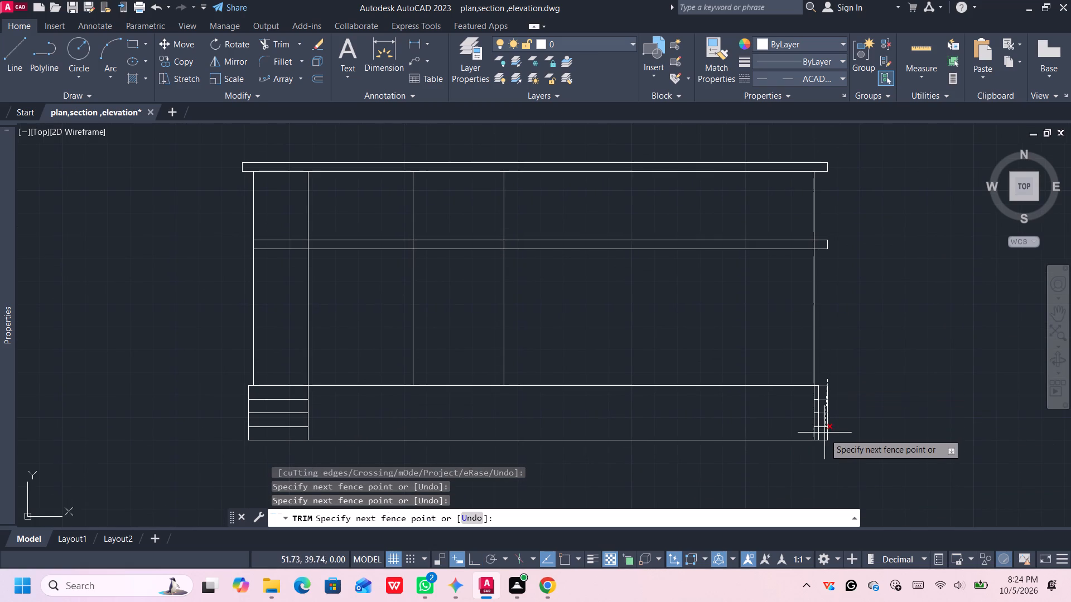
left_click(826, 449)
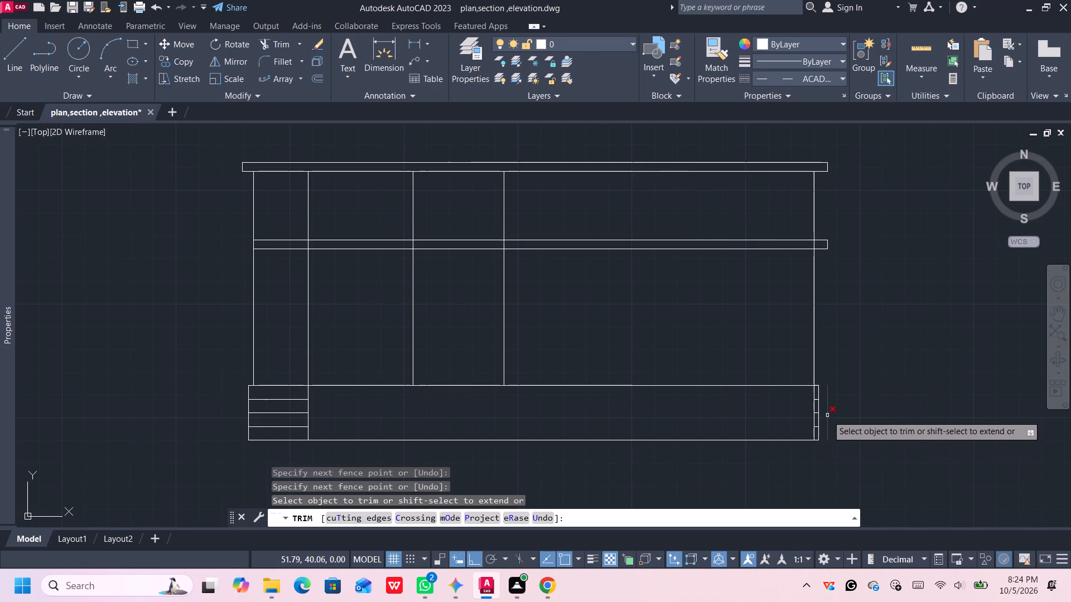
left_click(827, 415)
scroll(810, 408, "up", 2)
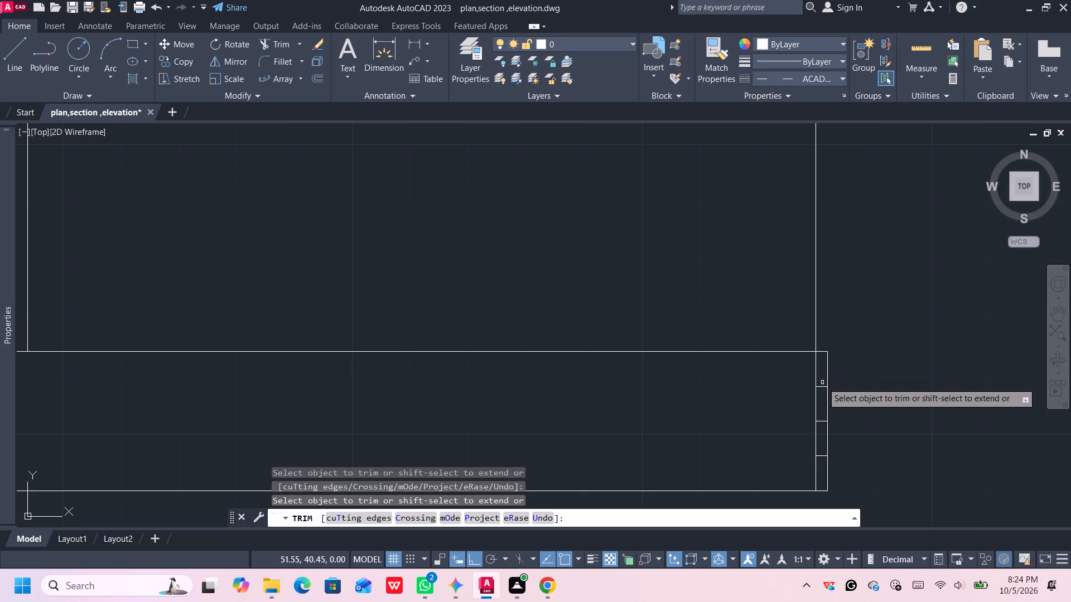
left_click(822, 382)
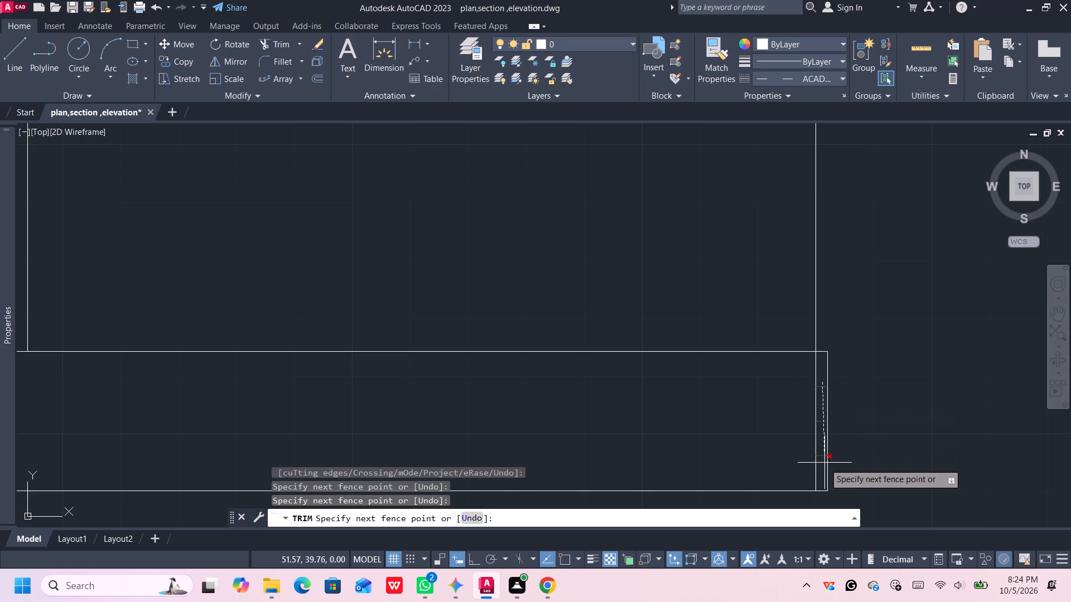
left_click(824, 465)
left_click(814, 450)
scroll(820, 423, "down", 5)
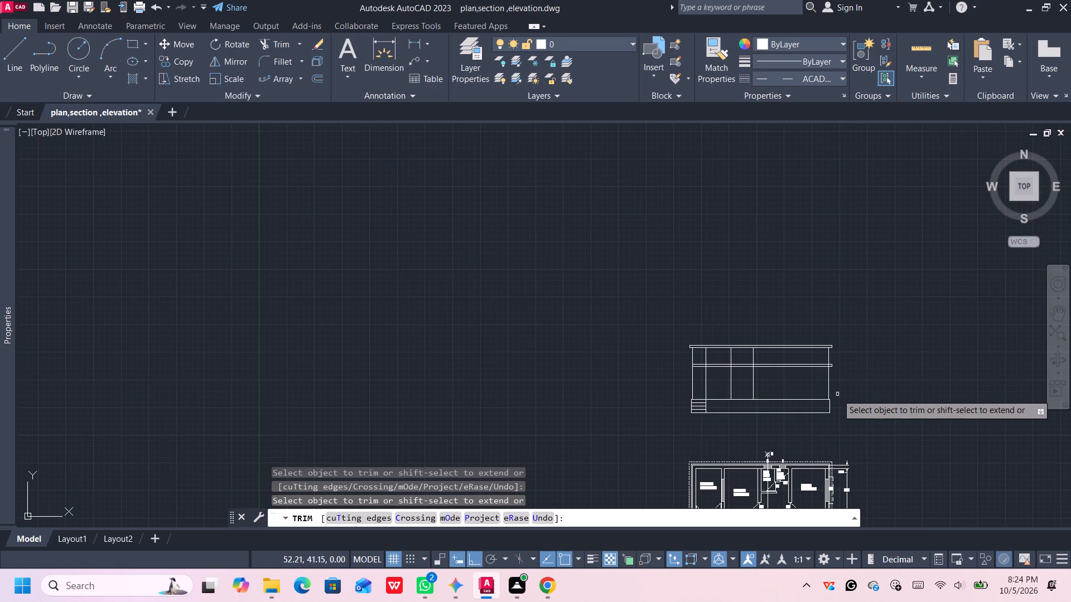
Examine the floor plan's rooms, doors and windows, including the drawing hall's W1 wall, against the elevation above.
scroll(745, 372, "up", 1)
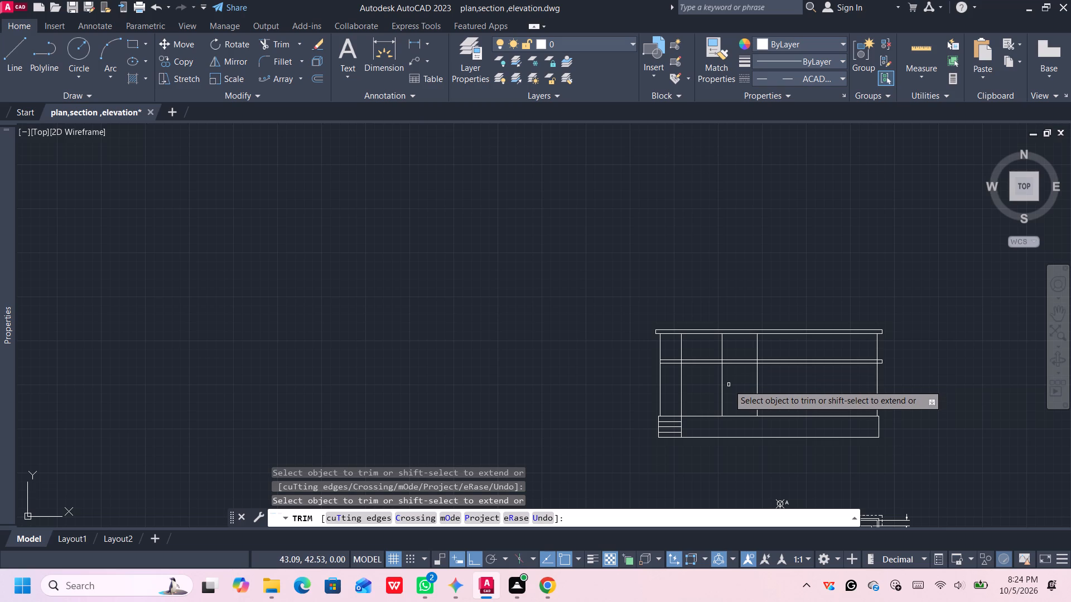
middle_click_drag(729, 385, 725, 348)
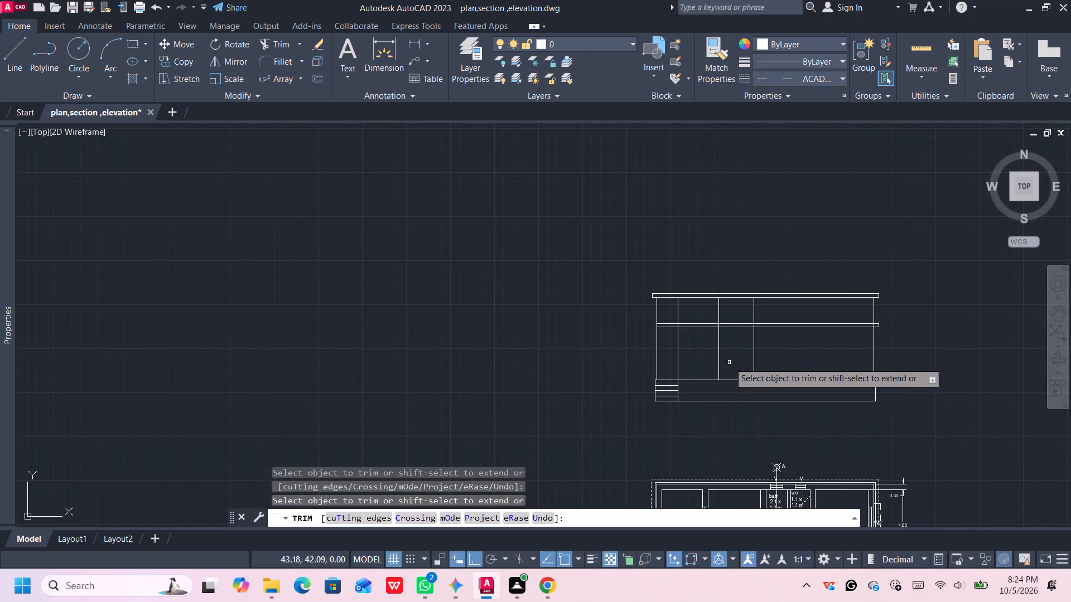
scroll(736, 392, "down", 1)
middle_click_drag(751, 431, 741, 317)
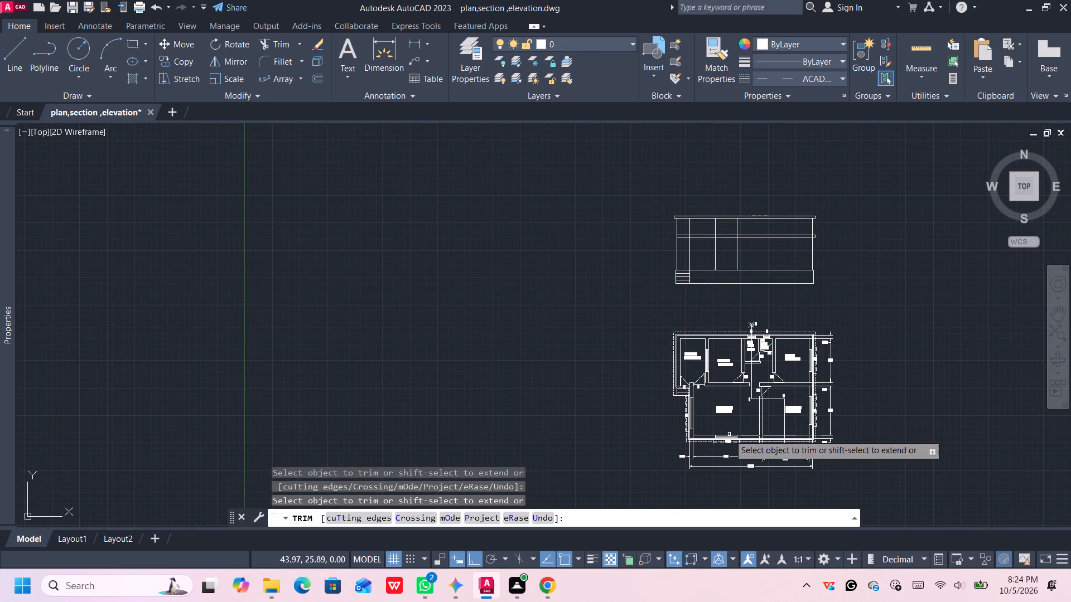
scroll(729, 435, "up", 3)
middle_click_drag(733, 485, 733, 484)
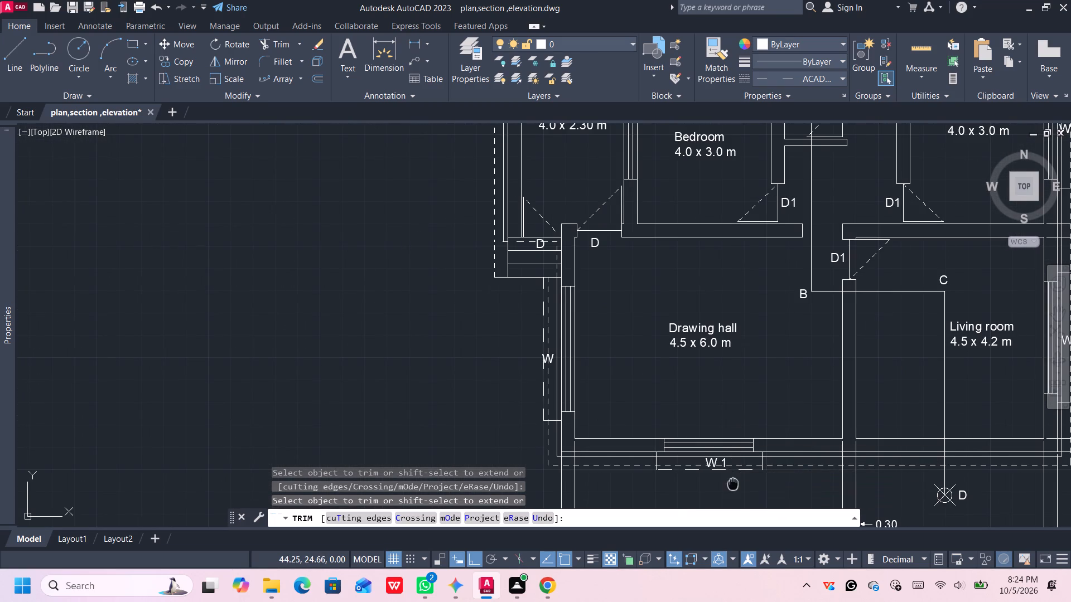
middle_click_drag(733, 484, 728, 373)
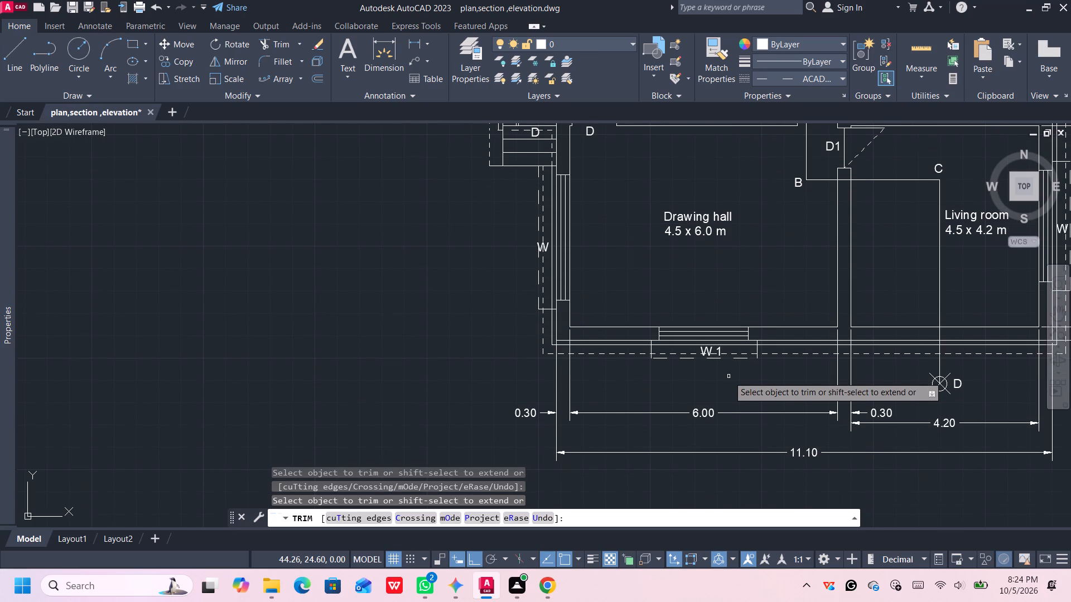
middle_click_drag(739, 274, 742, 457)
scroll(742, 457, "down", 1)
scroll(735, 287, "down", 1)
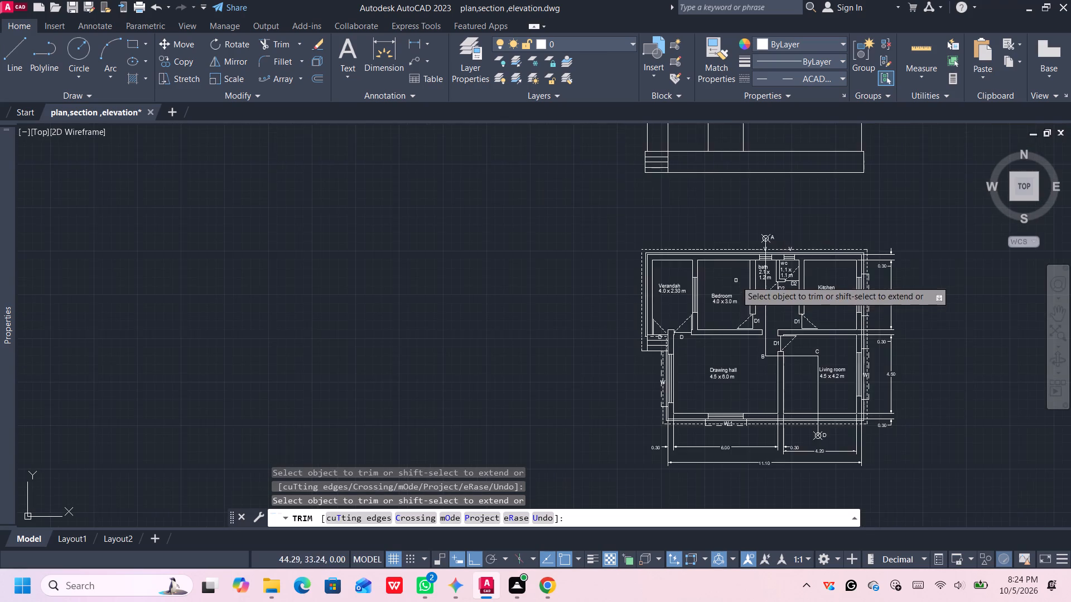
scroll(736, 280, "down", 1)
middle_click_drag(749, 235, 744, 288)
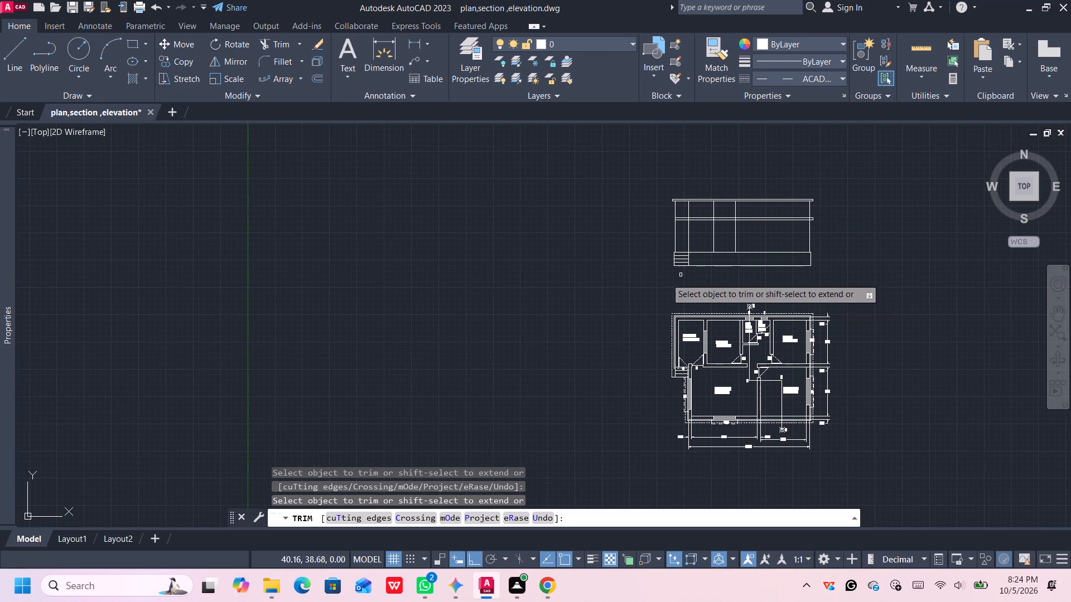
scroll(727, 270, "up", 1)
middle_click_drag(729, 246, 737, 287)
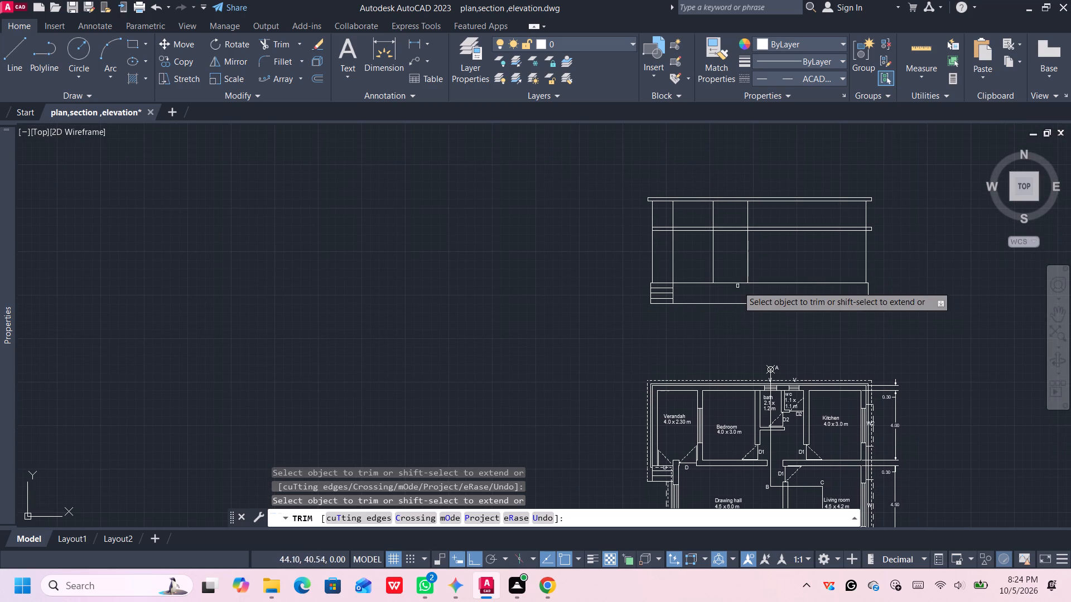
scroll(733, 254, "up", 1)
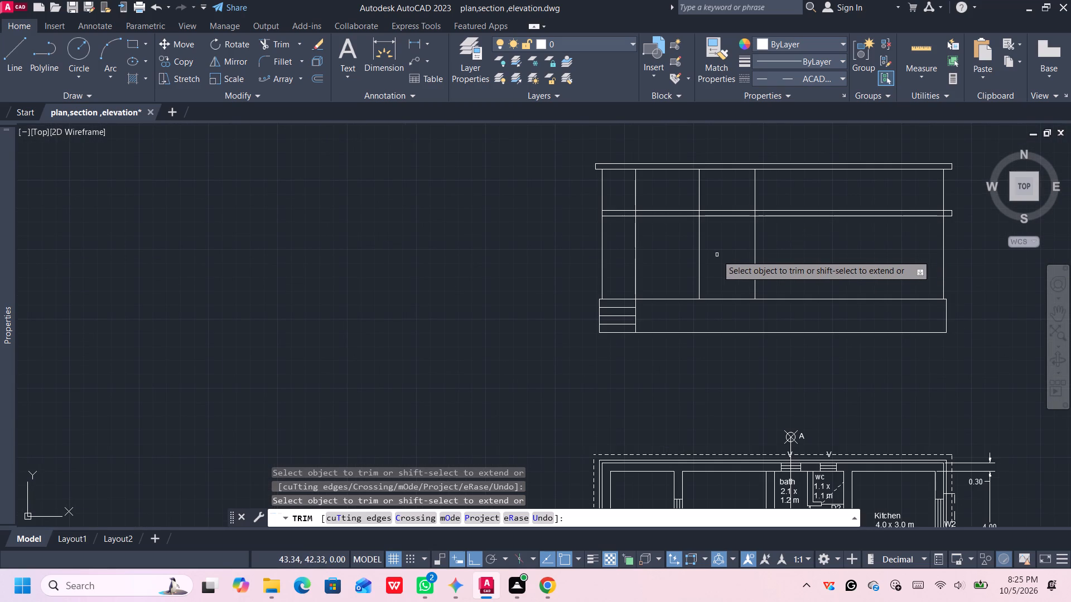
scroll(717, 255, "up", 1)
middle_click_drag(715, 248, 622, 267)
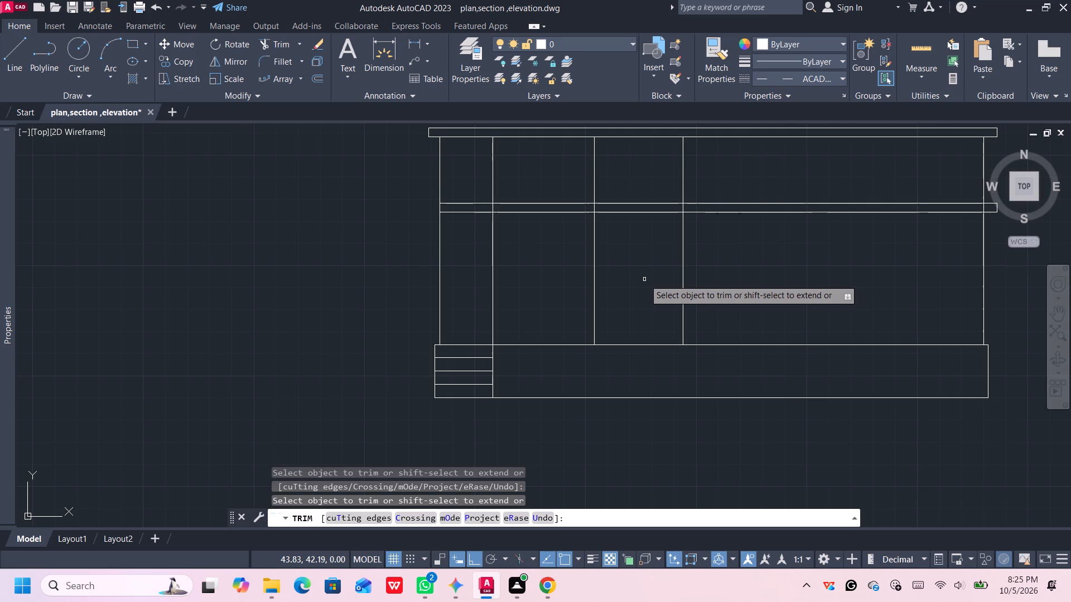
key("space")
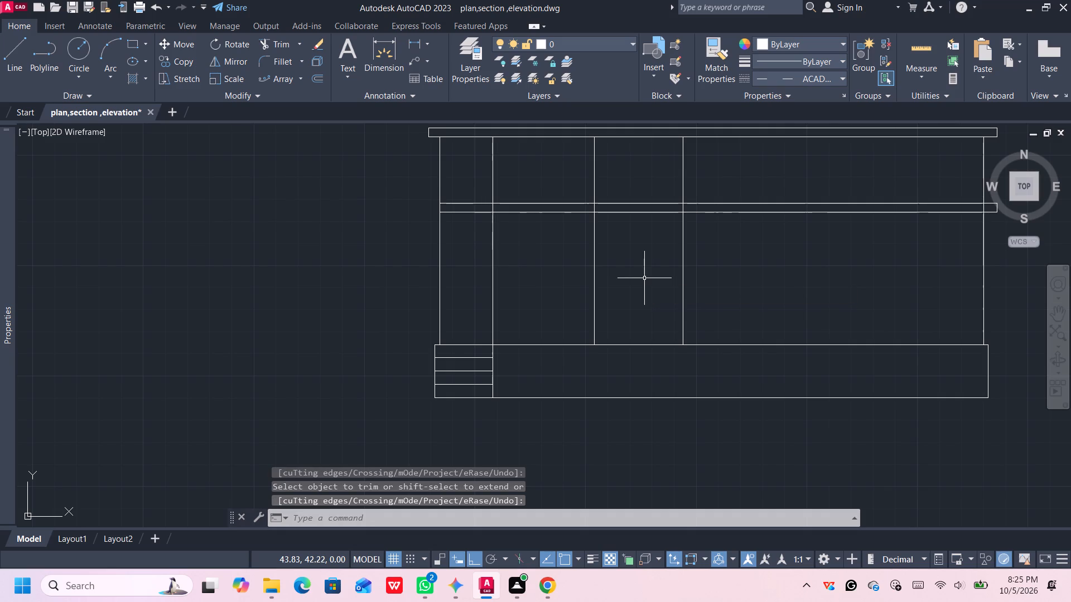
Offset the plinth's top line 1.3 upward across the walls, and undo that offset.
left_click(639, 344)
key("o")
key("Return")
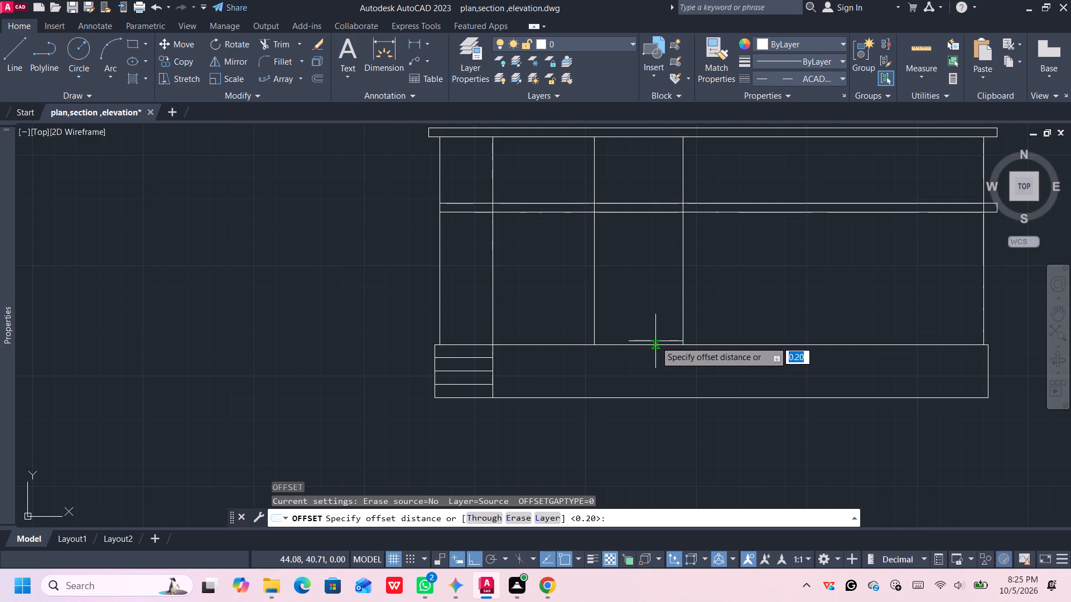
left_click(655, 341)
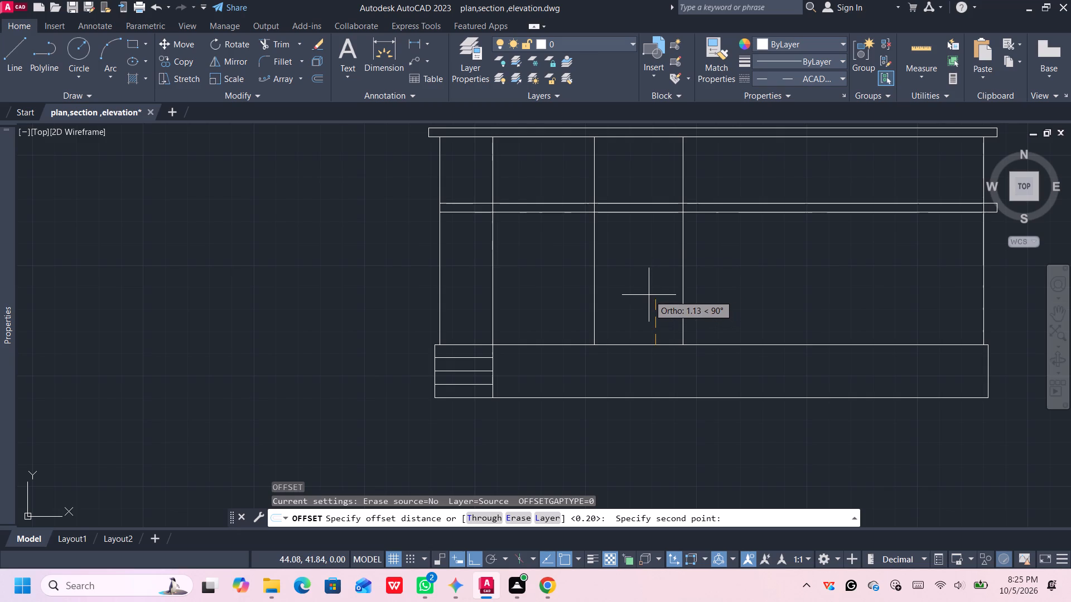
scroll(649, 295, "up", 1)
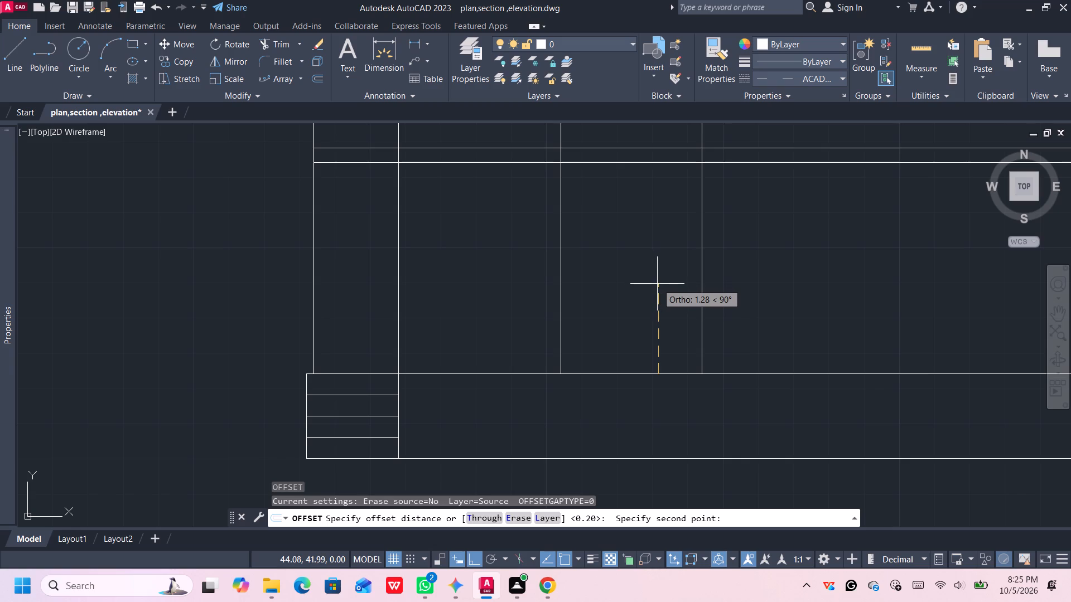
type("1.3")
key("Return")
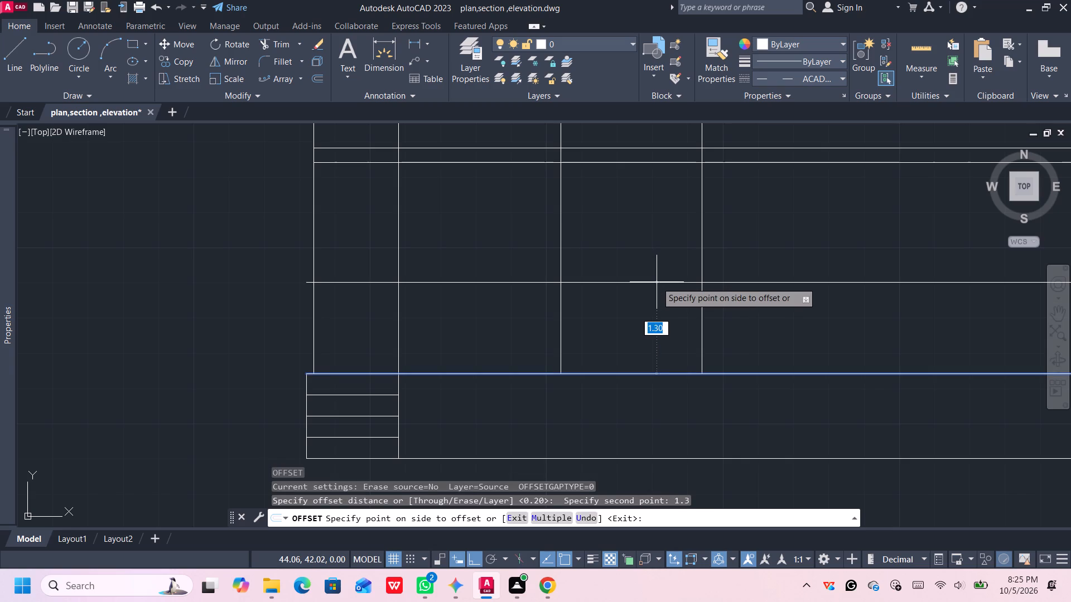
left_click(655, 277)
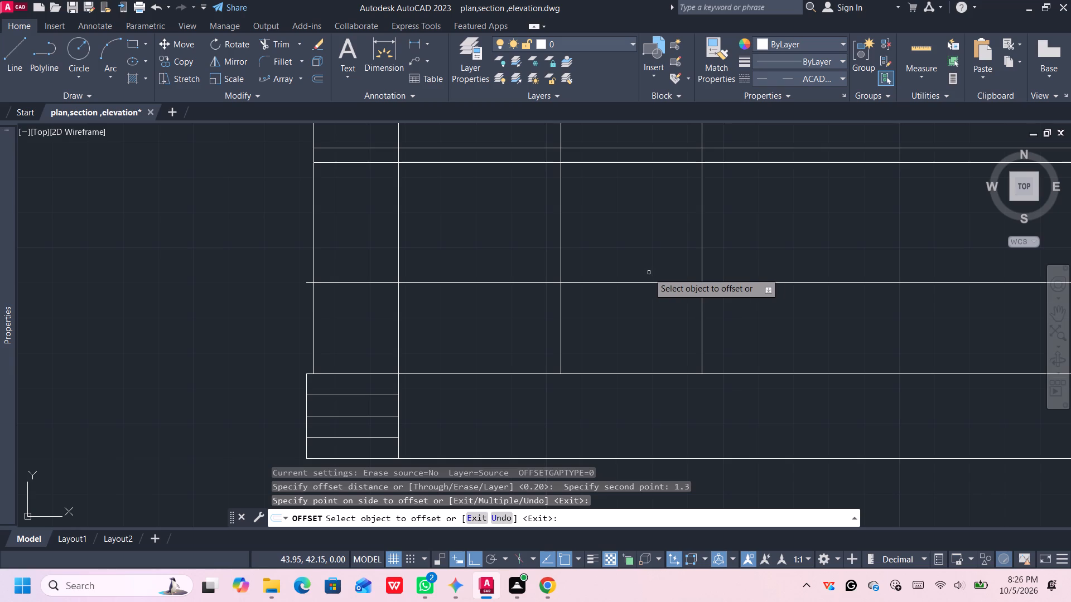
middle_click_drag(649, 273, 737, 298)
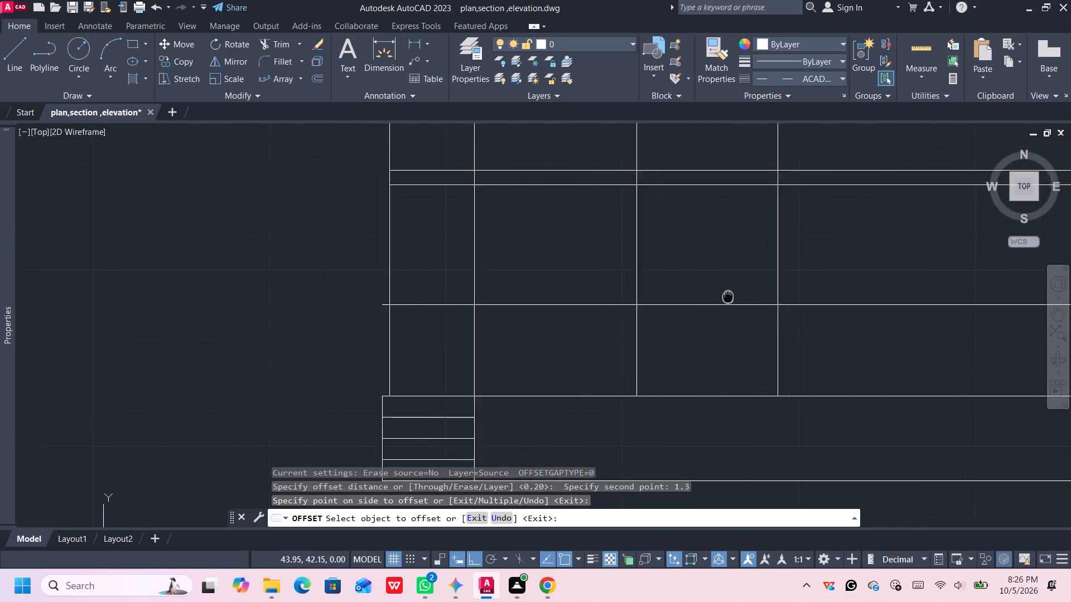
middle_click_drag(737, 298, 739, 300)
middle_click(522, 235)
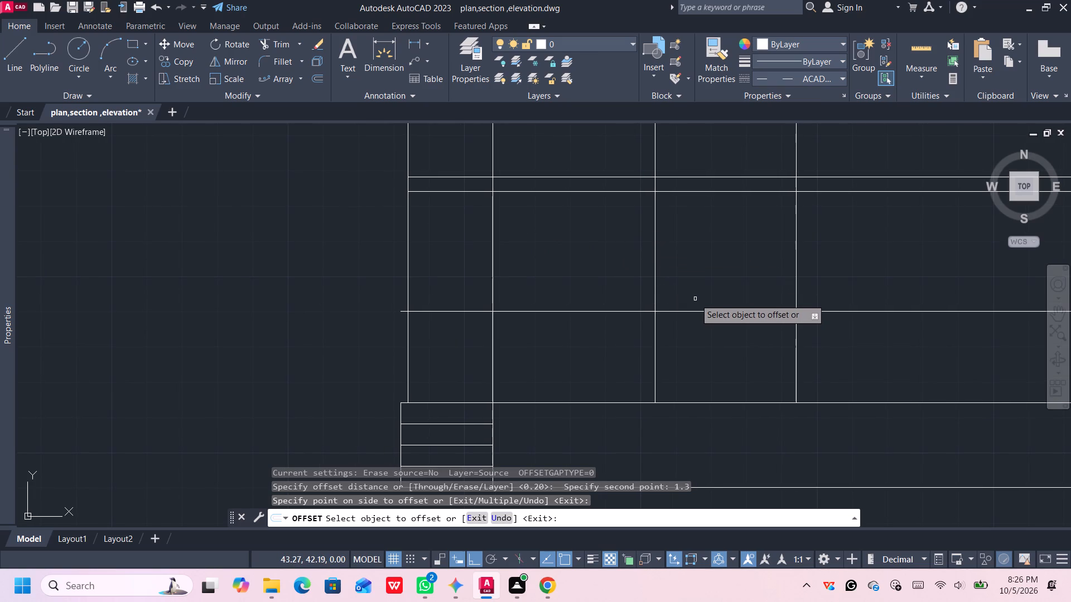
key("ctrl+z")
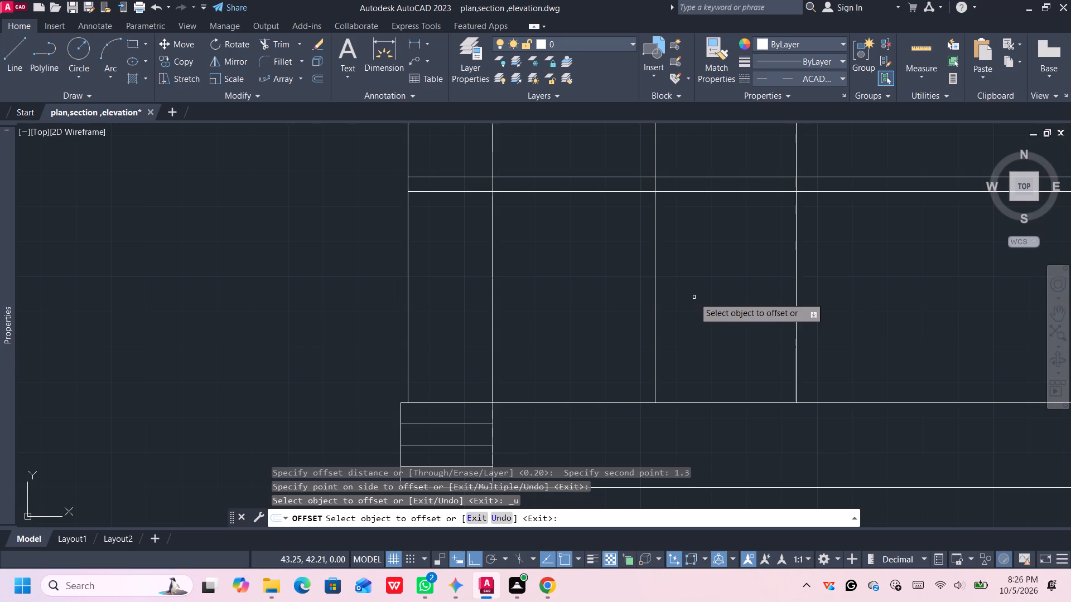
Offset the plinth's top line 1.4 upward to place a horizontal level line across the walls.
left_click(713, 402)
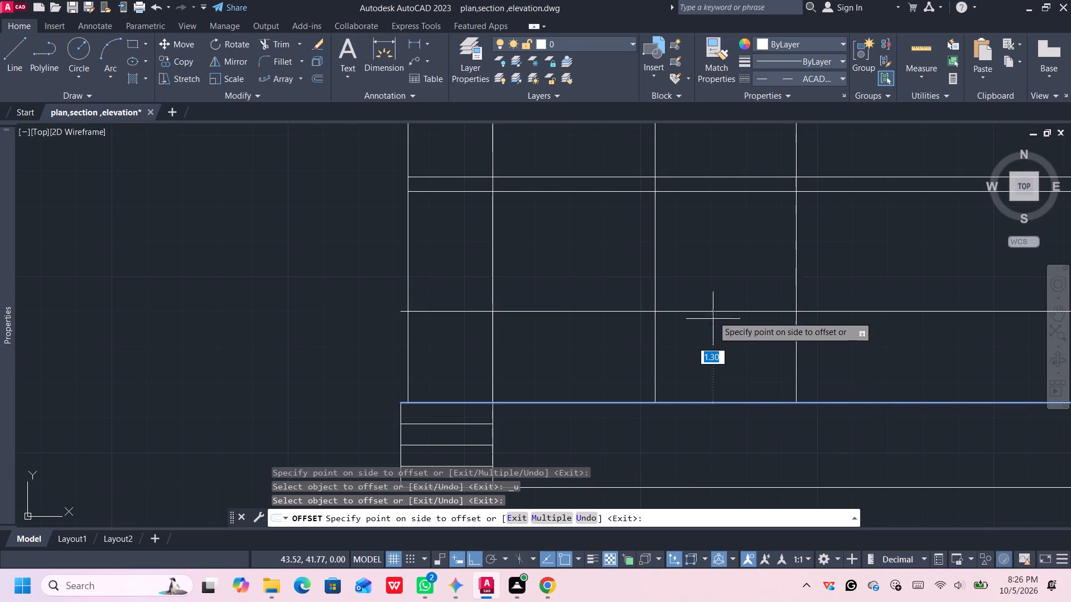
type("1.4")
key("Return")
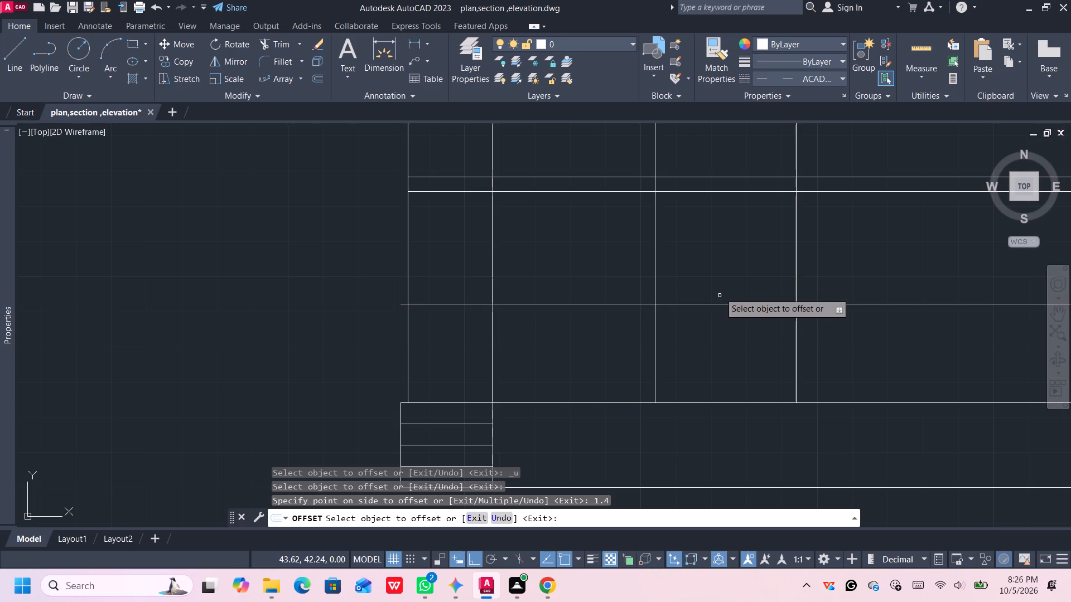
middle_click_drag(726, 275, 705, 274)
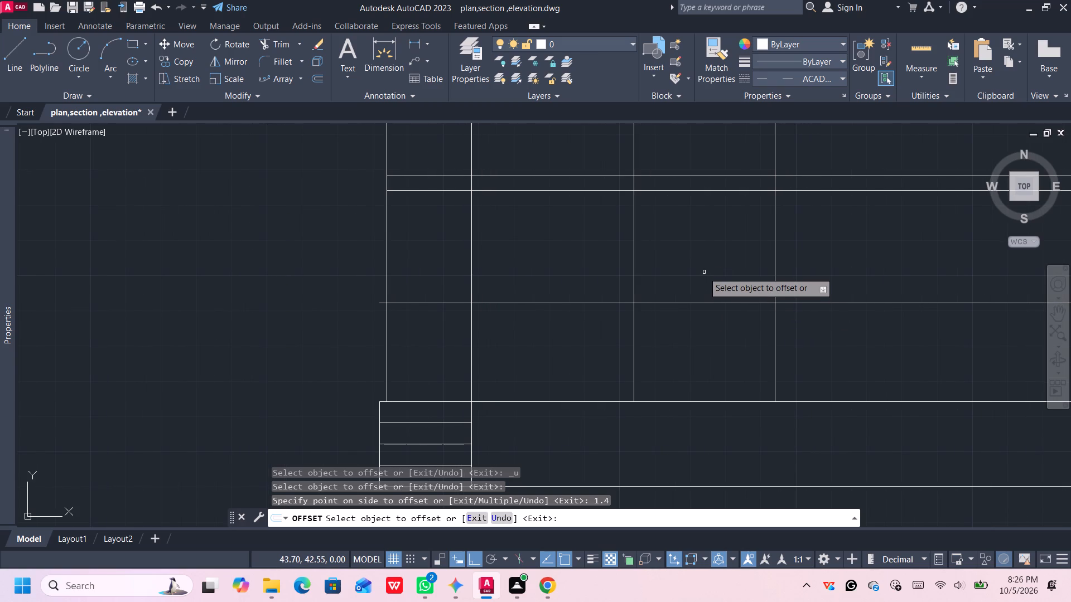
key("Escape")
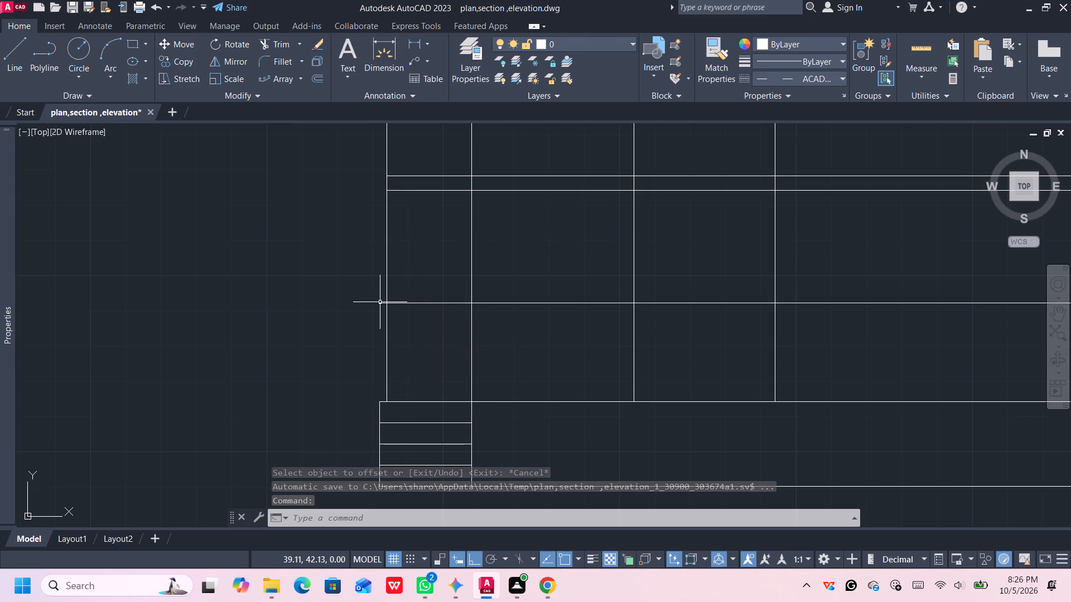
scroll(381, 302, "up", 2)
scroll(381, 302, "down", 1)
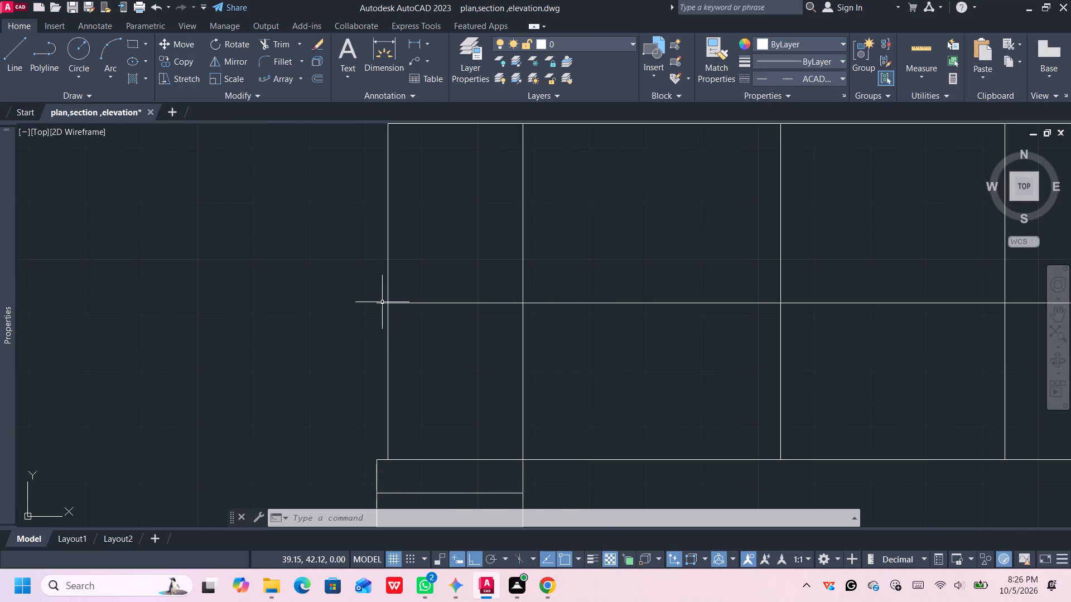
Trim the new level line and the middle band's lower line out of the left bay, and both band lines between that bay and the window.
key("t")
key("r")
key("Return")
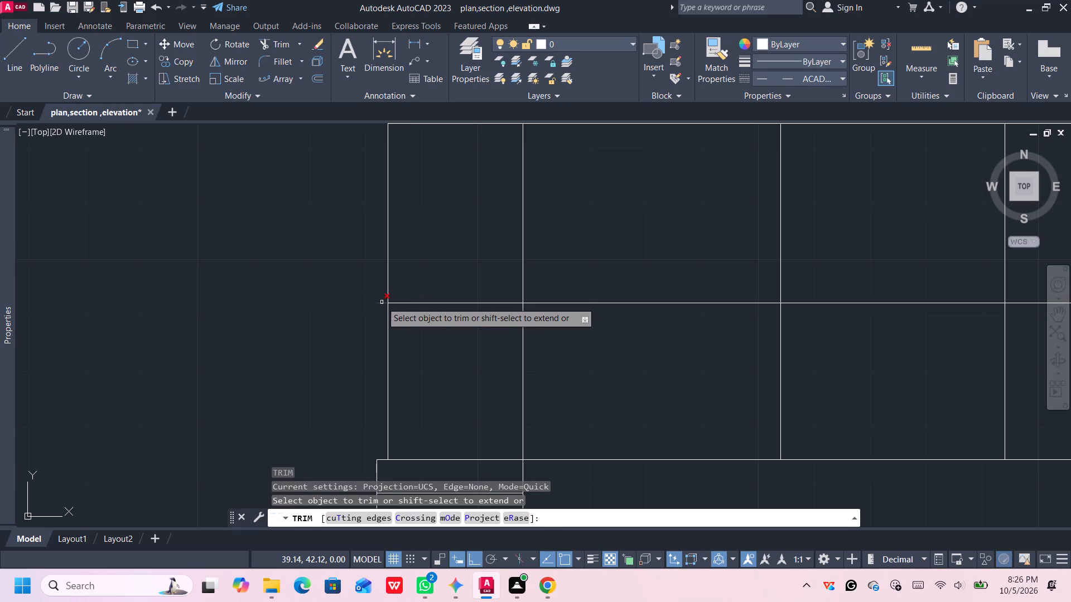
left_click(382, 302)
left_click(405, 304)
scroll(443, 282, "down", 2)
middle_click_drag(443, 281, 443, 281)
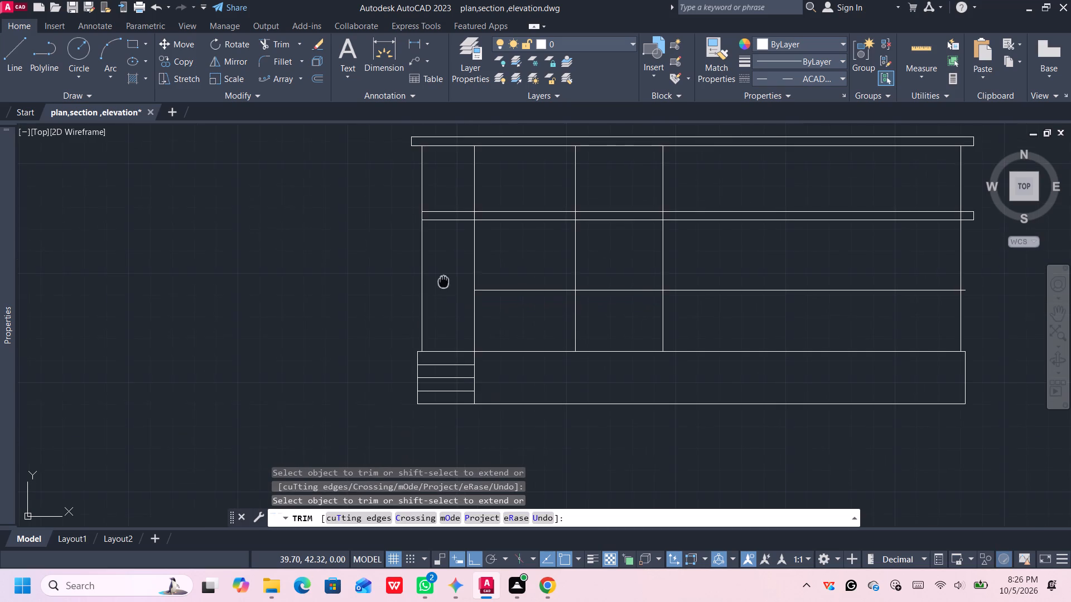
middle_click_drag(443, 281, 435, 329)
left_click(446, 270)
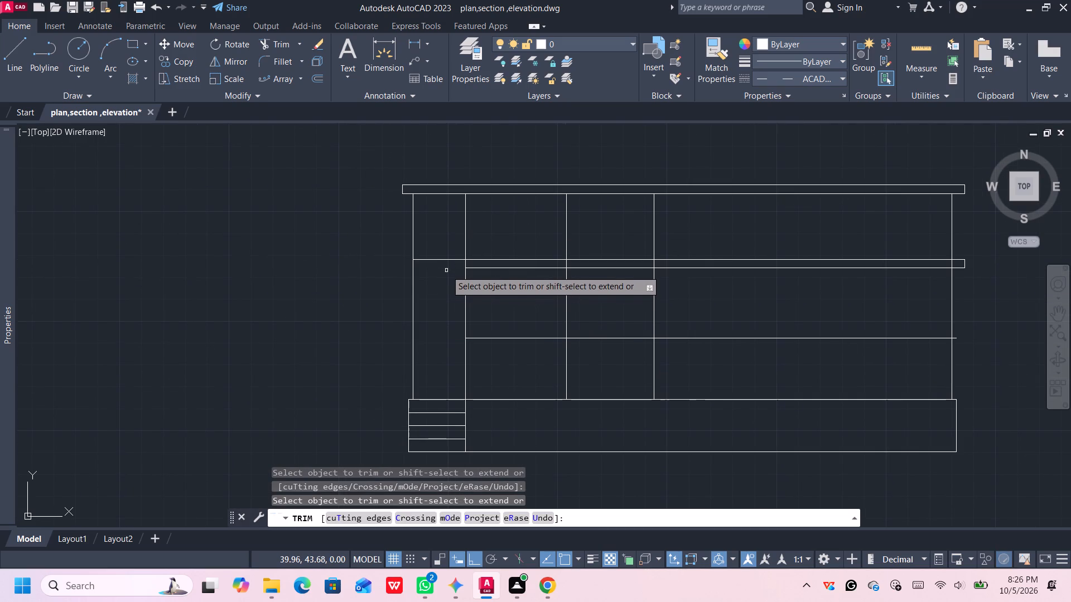
left_click(519, 269)
left_click(523, 261)
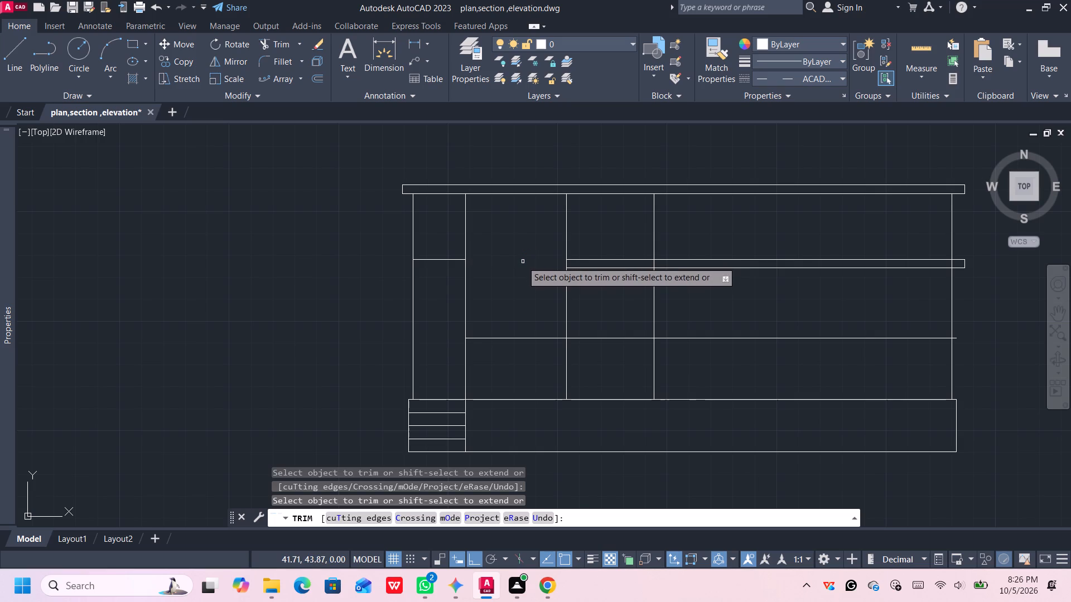
Trim the sill-level line on both sides of the window, the window verticals below it, and the band lines between the window and right wall.
left_click(513, 339)
left_click_drag(537, 355, 542, 355)
left_click(693, 371)
left_click(734, 224)
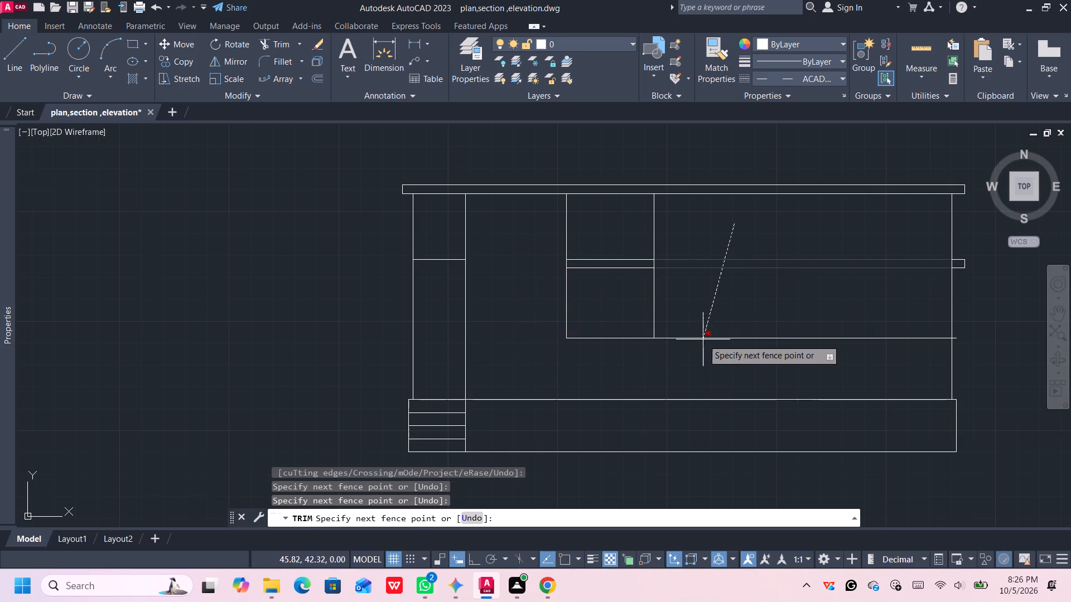
left_click(703, 356)
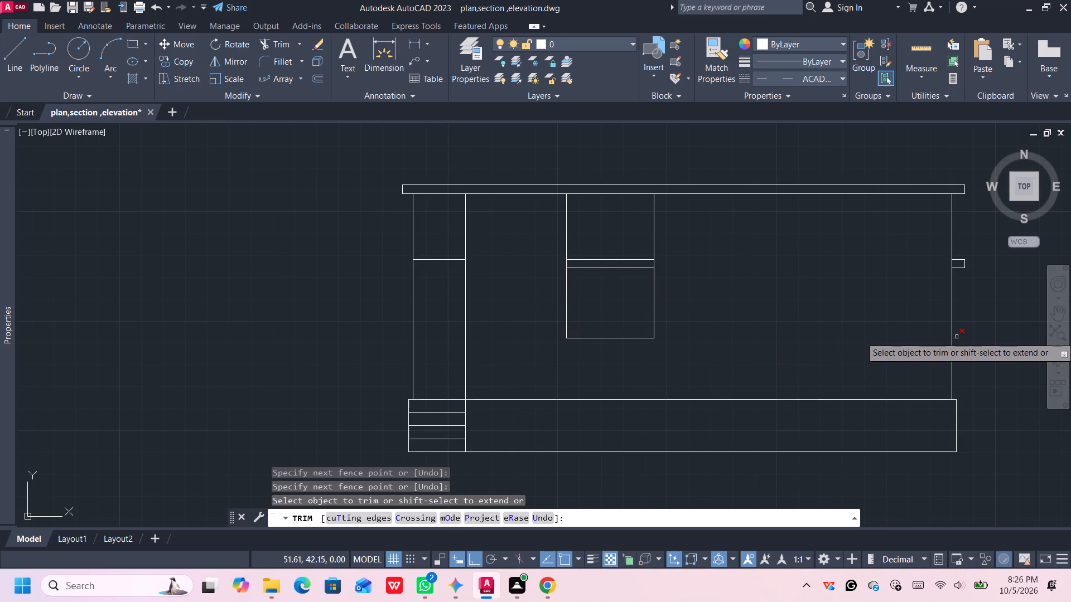
left_click(956, 338)
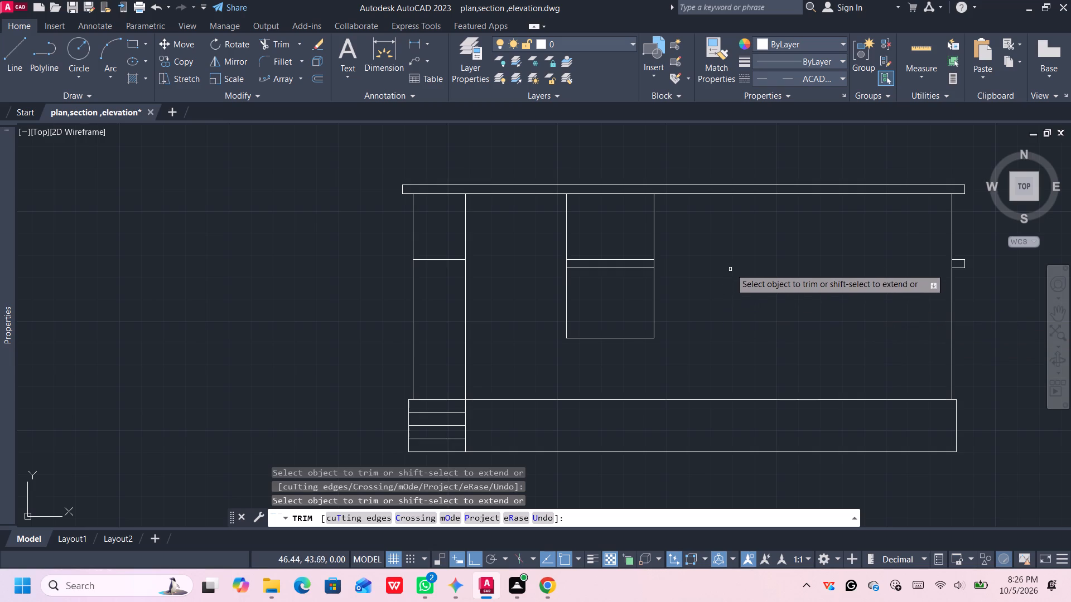
Trim the window's two side verticals above the lintel band and between its two lines.
left_click(671, 230)
left_click(538, 230)
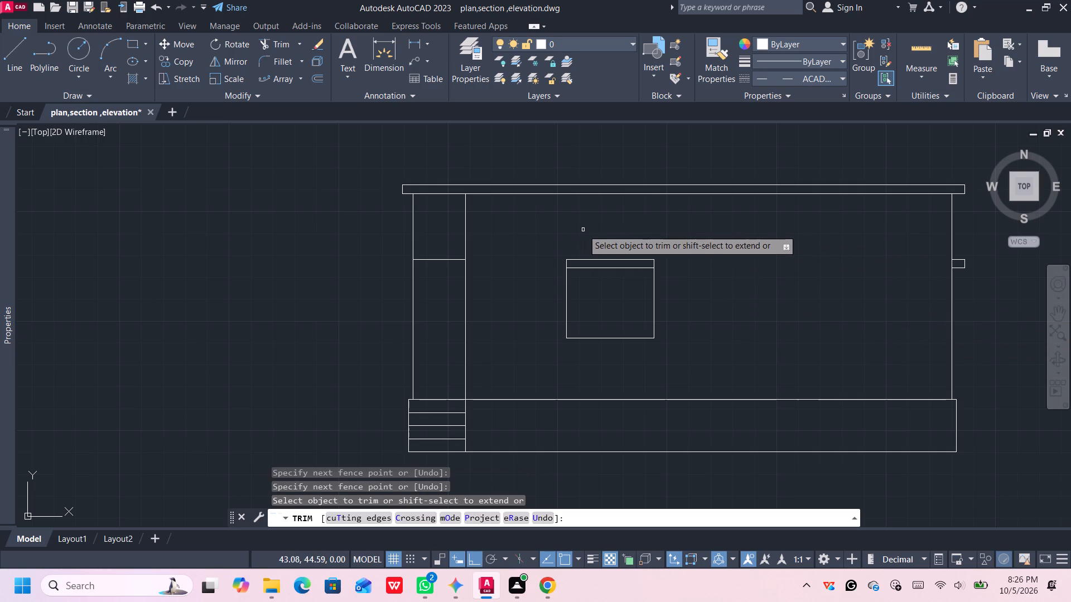
scroll(596, 247, "up", 1)
scroll(667, 264, "up", 1)
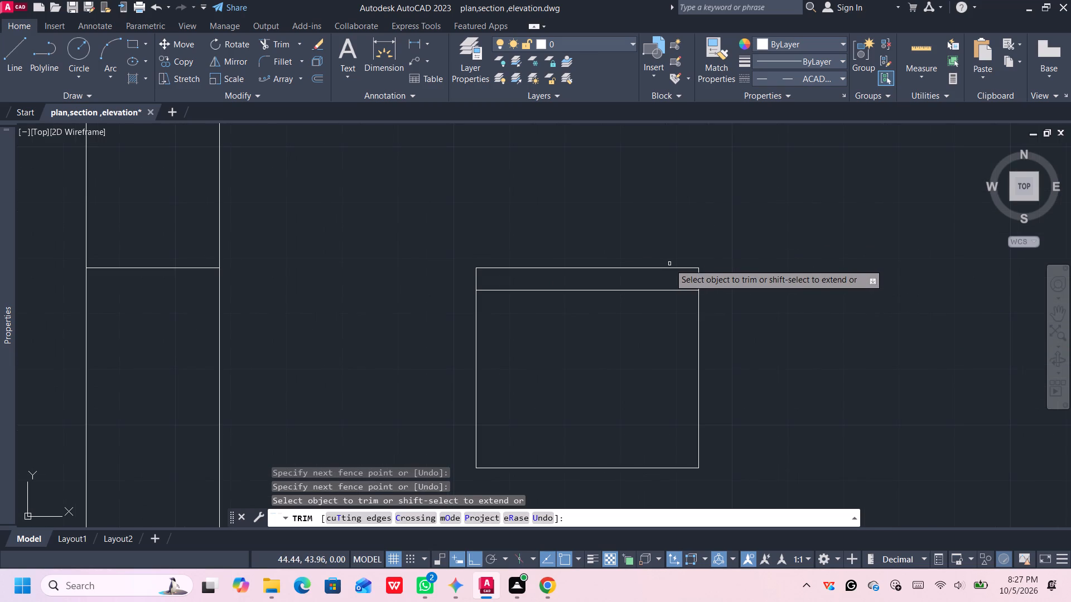
left_click(699, 281)
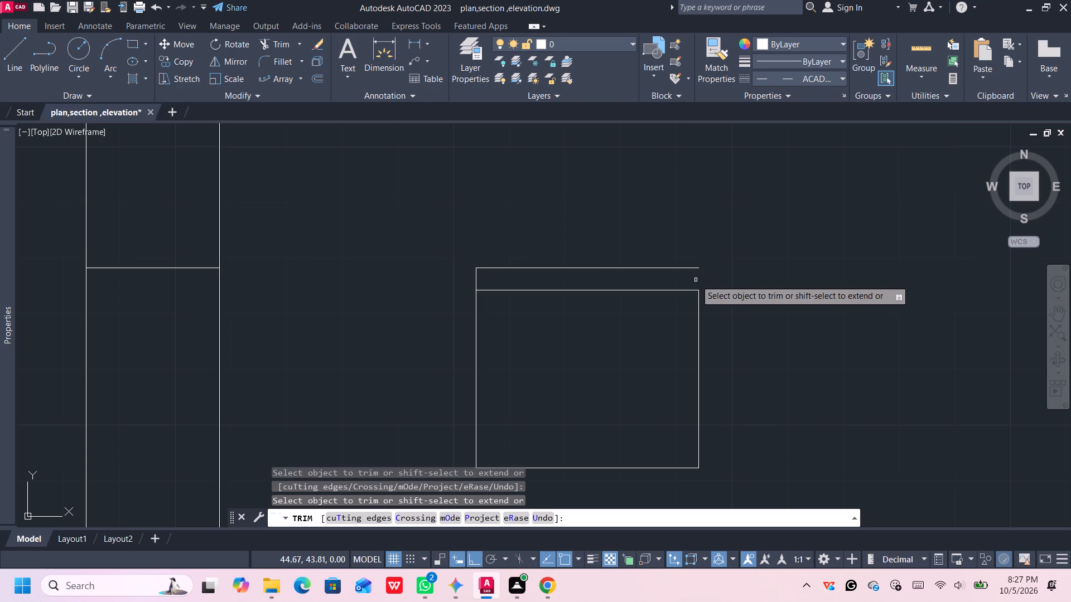
left_click(476, 281)
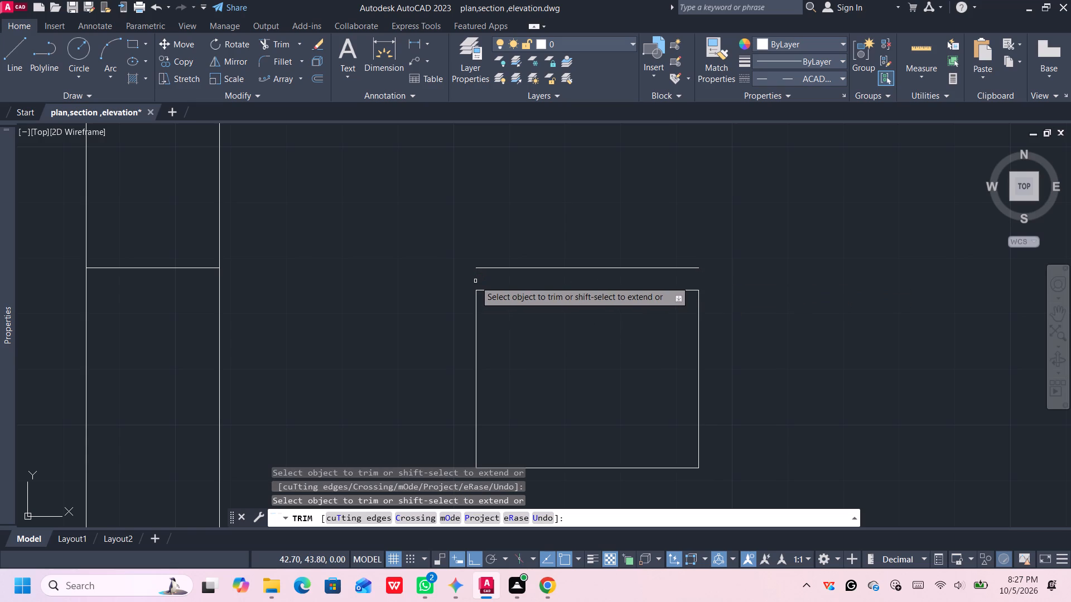
key("space")
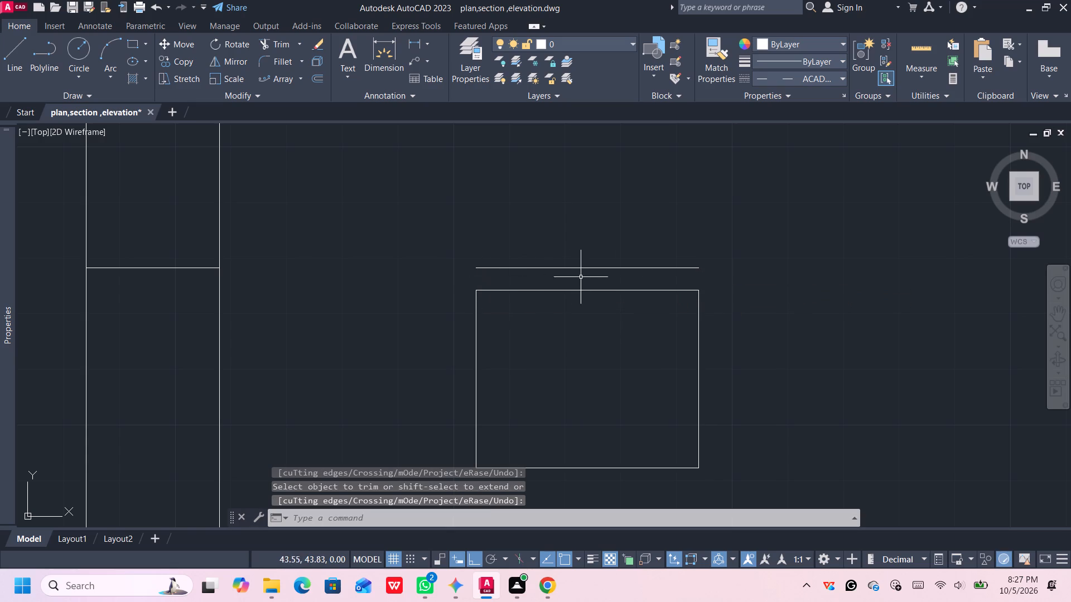
Draw short vertical lines closing both ends of the lintel band above the window.
middle_click_drag(698, 288, 681, 267)
scroll(682, 267, "up", 2)
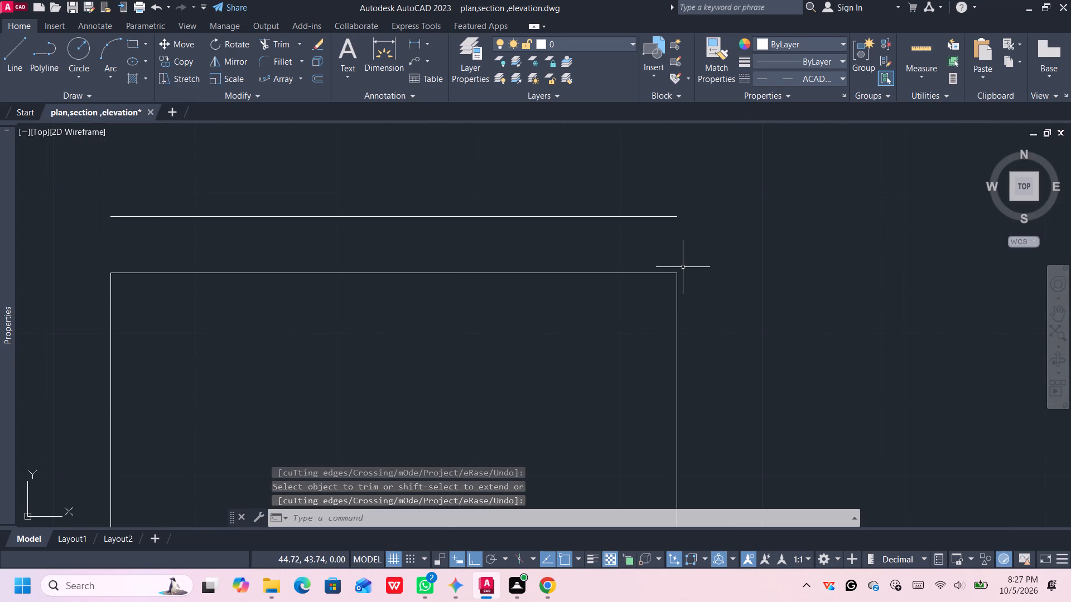
key("l")
key("Return")
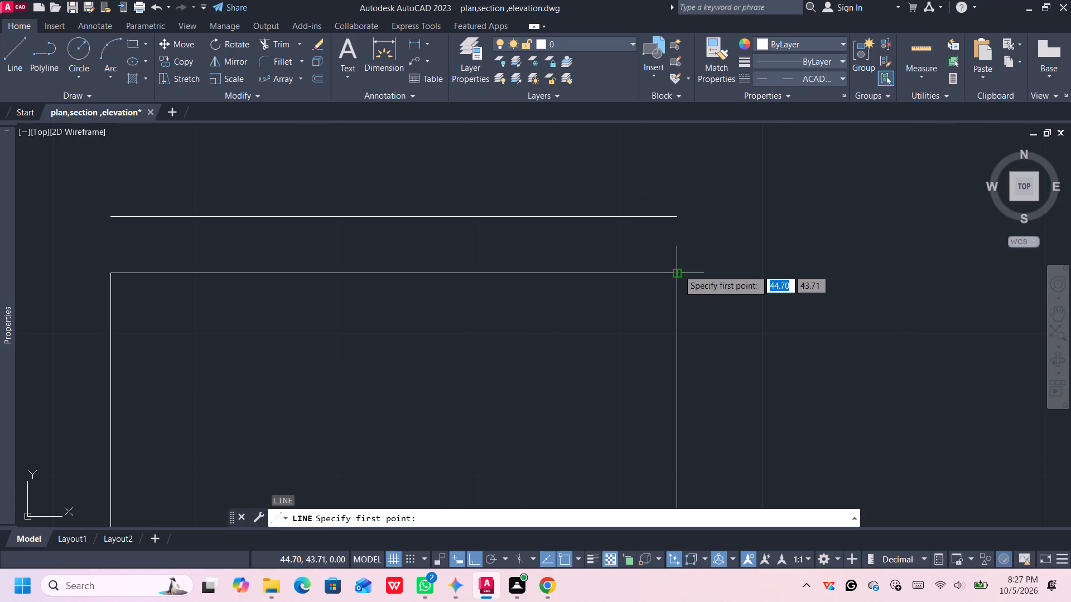
left_click(678, 270)
left_click(676, 220)
key("space")
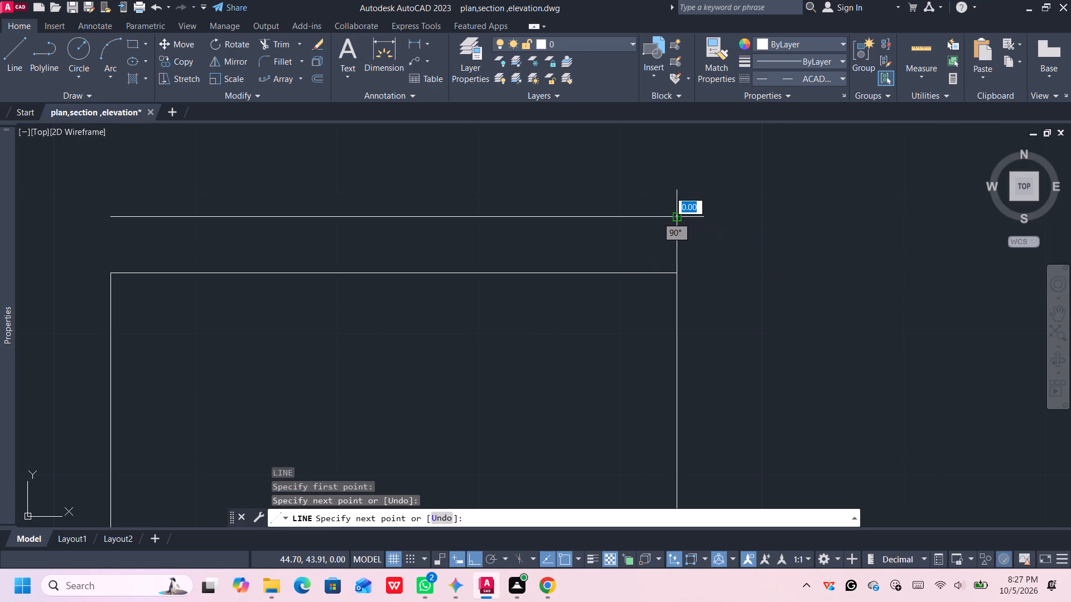
key("l")
key("Return")
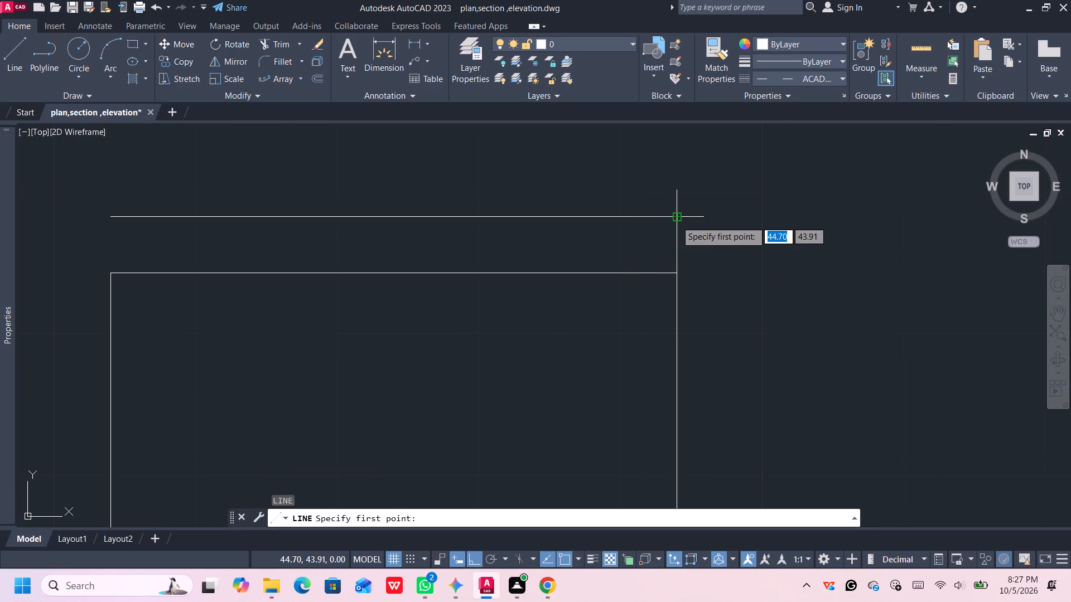
left_click(112, 271)
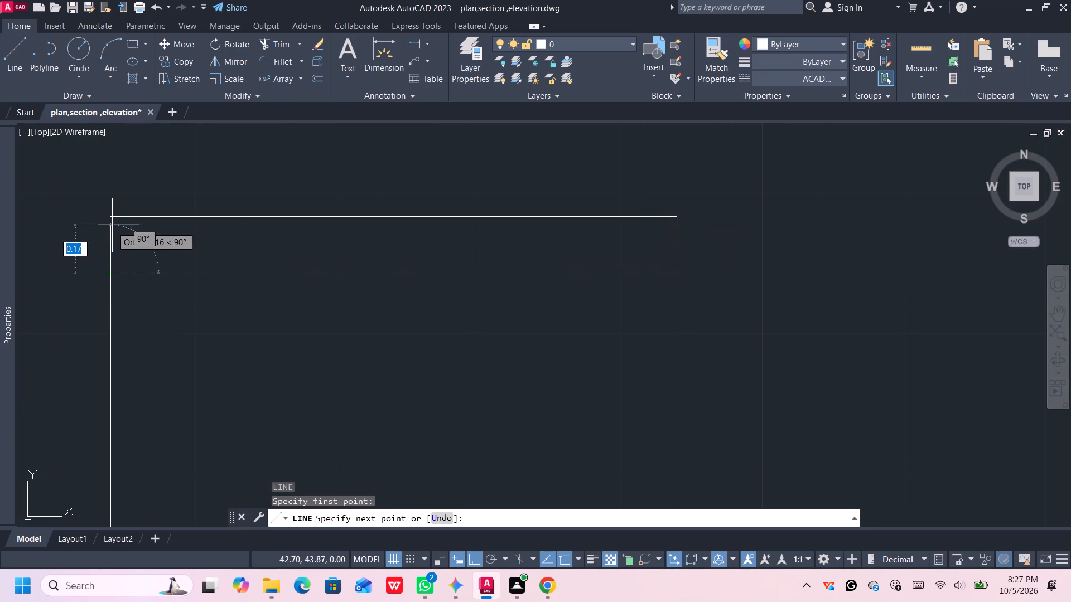
left_click(111, 218)
key("space")
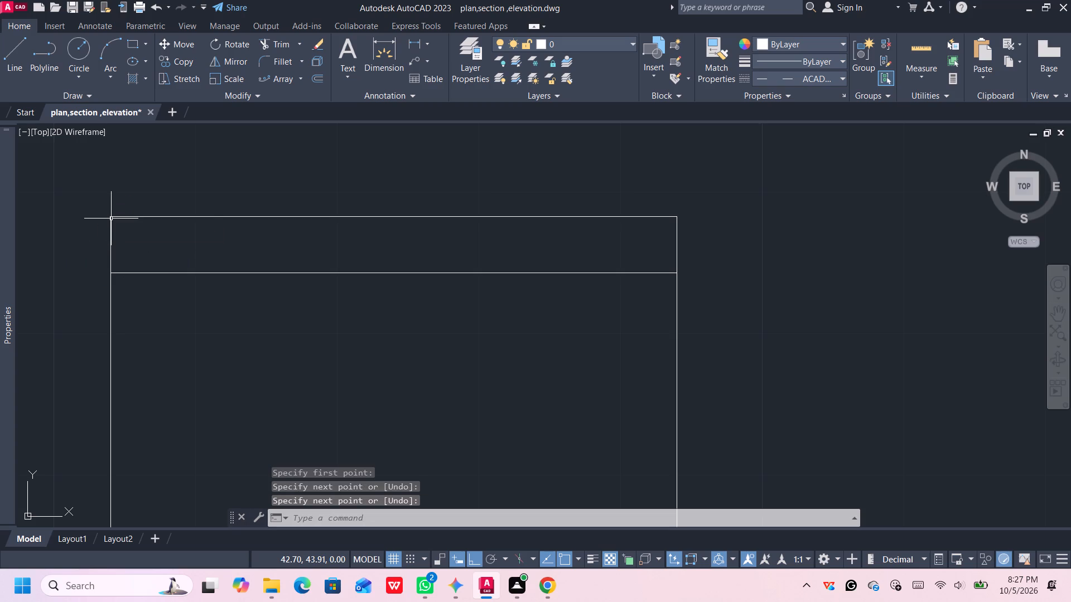
Shift the lintel band's two vertical end lines 0.2 outward, one beyond each side of the window.
left_click(677, 240)
left_click(675, 246)
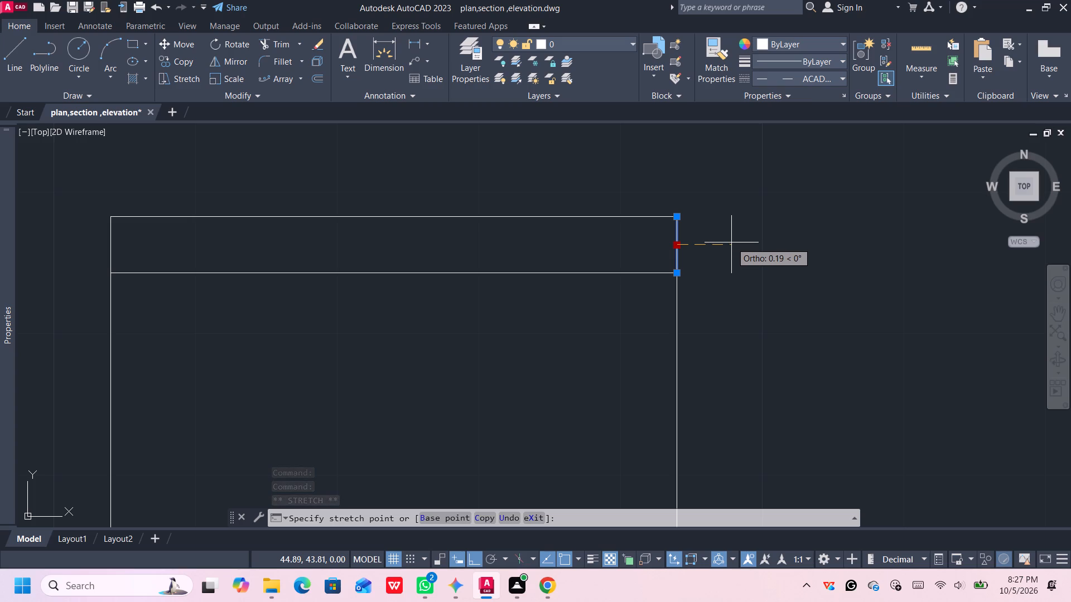
type("0.2")
key("Return")
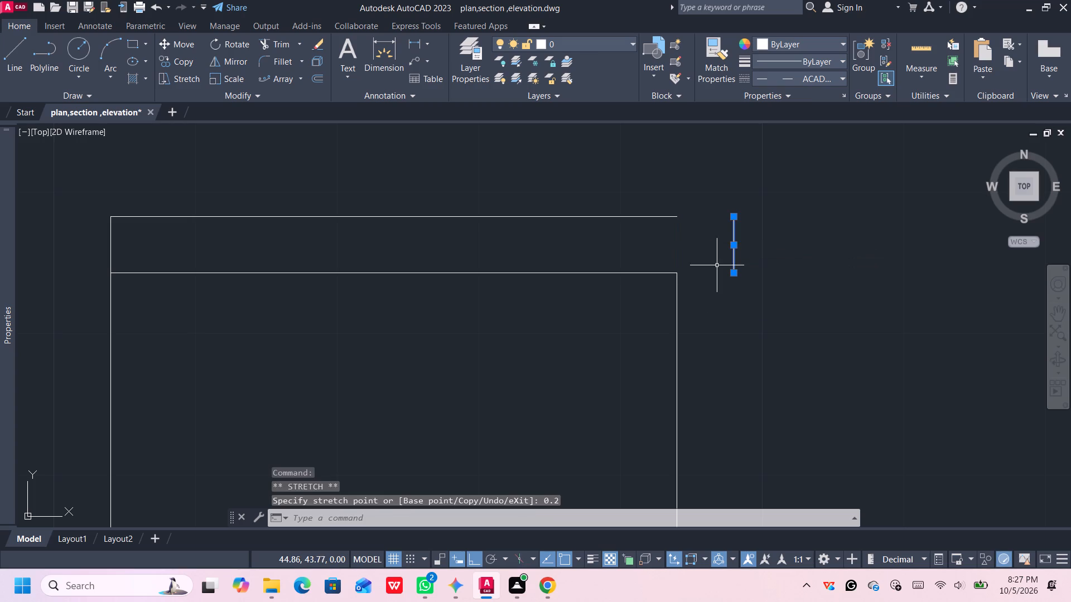
scroll(678, 318, "down", 3)
middle_click_drag(626, 351, 669, 309)
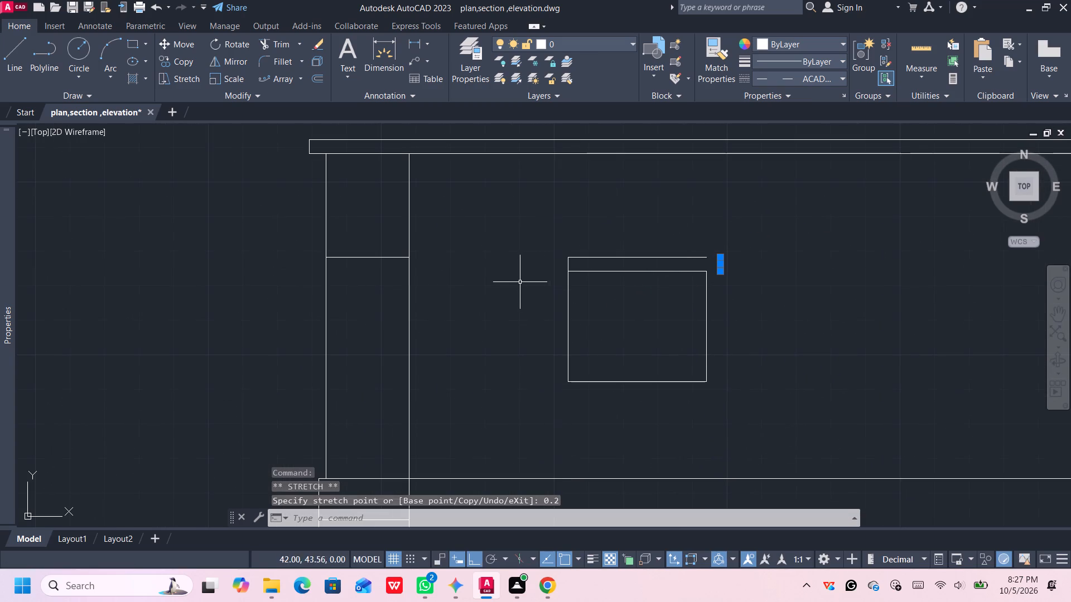
scroll(547, 259, "up", 2)
left_click(598, 275)
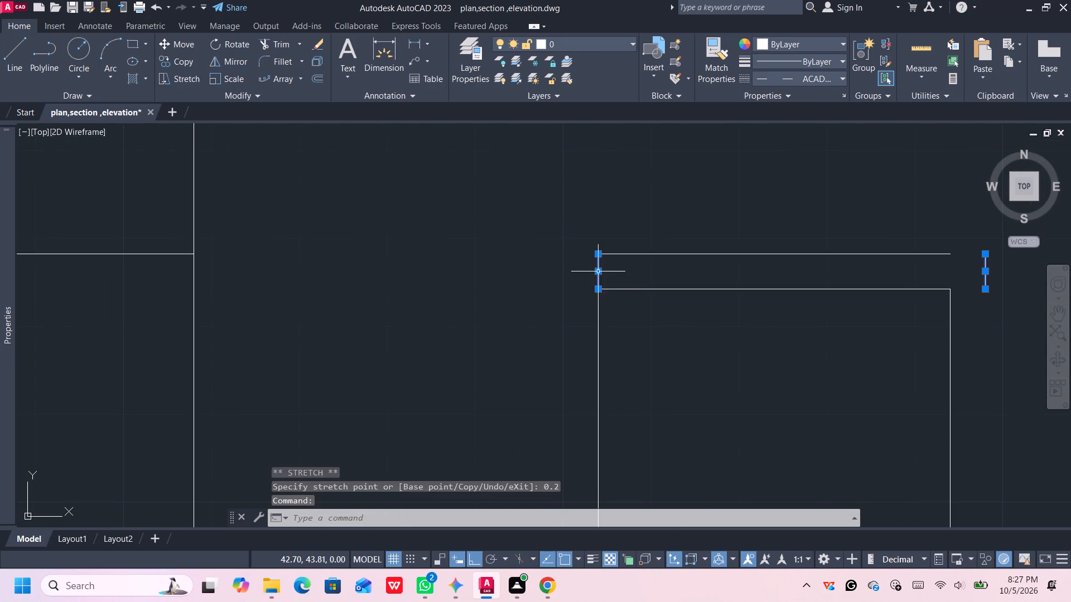
left_click(599, 271)
type("0.2")
key("Return")
scroll(575, 272, "up", 2)
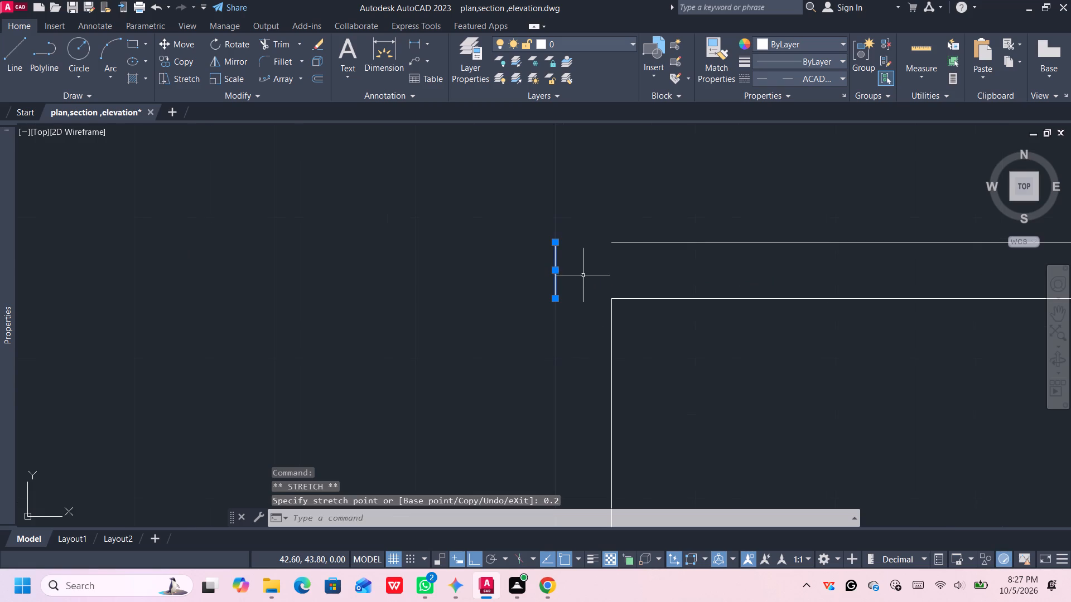
scroll(585, 276, "down", 3)
middle_click_drag(639, 315, 624, 284)
scroll(626, 289, "up", 1)
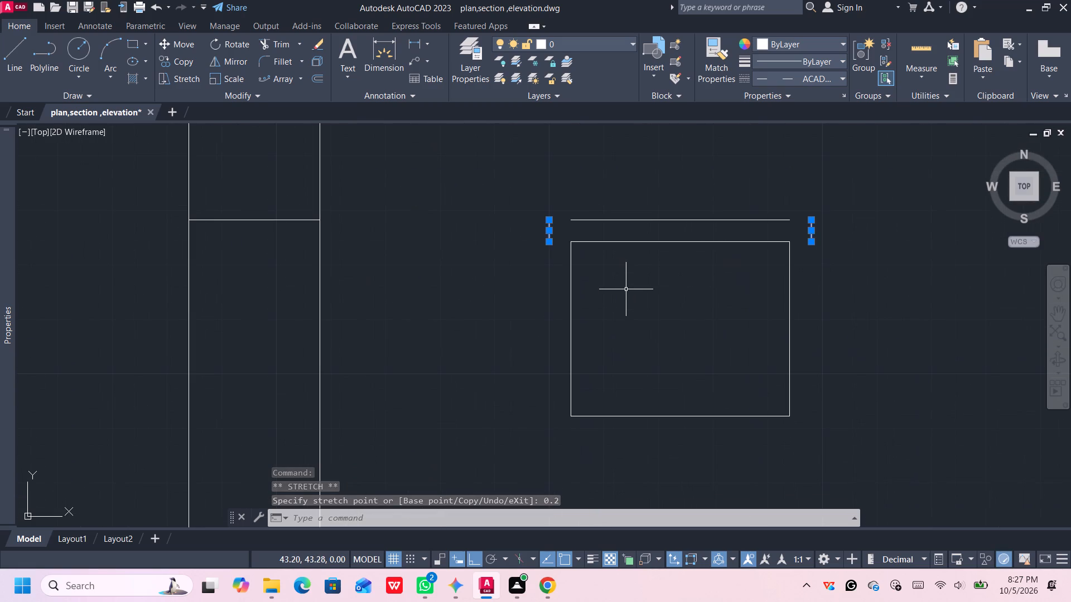
key("Escape")
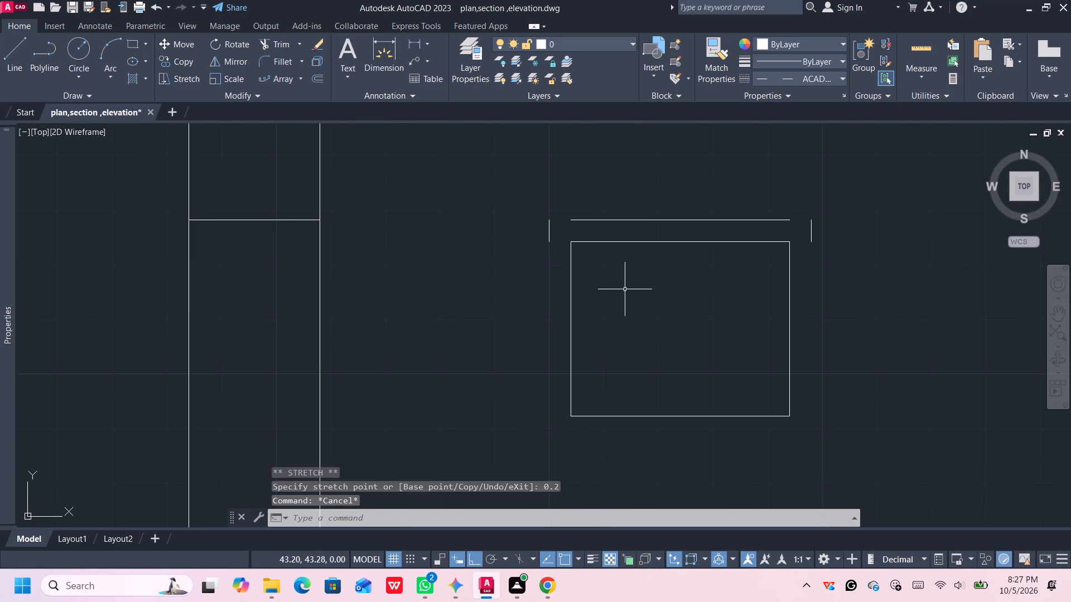
Extend the lintel's top and bottom lines at both ends to meet the shifted end lines.
type("ex")
key("Return")
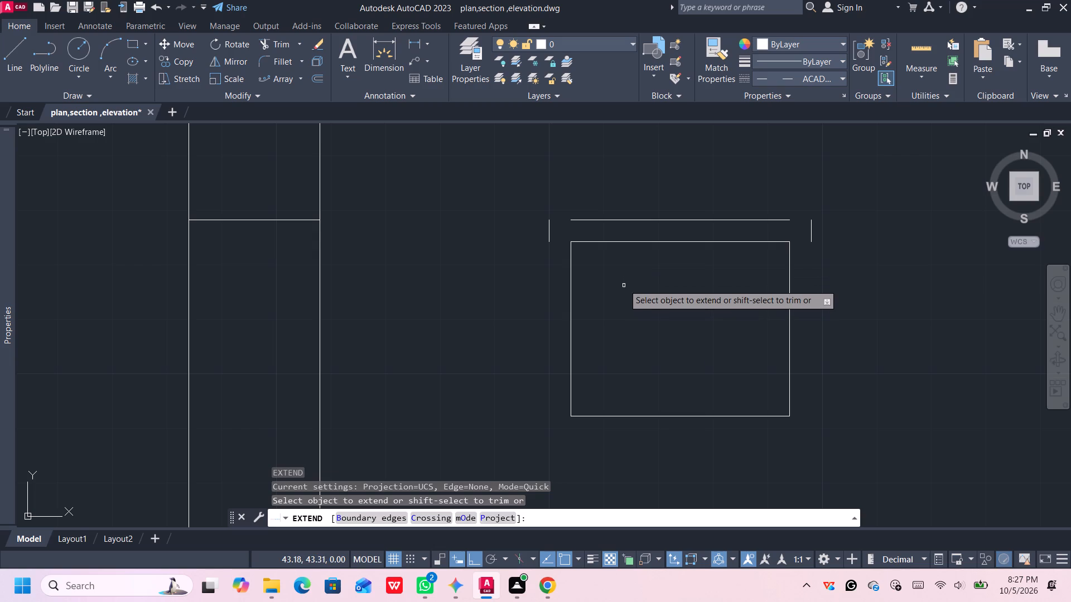
left_click(606, 243)
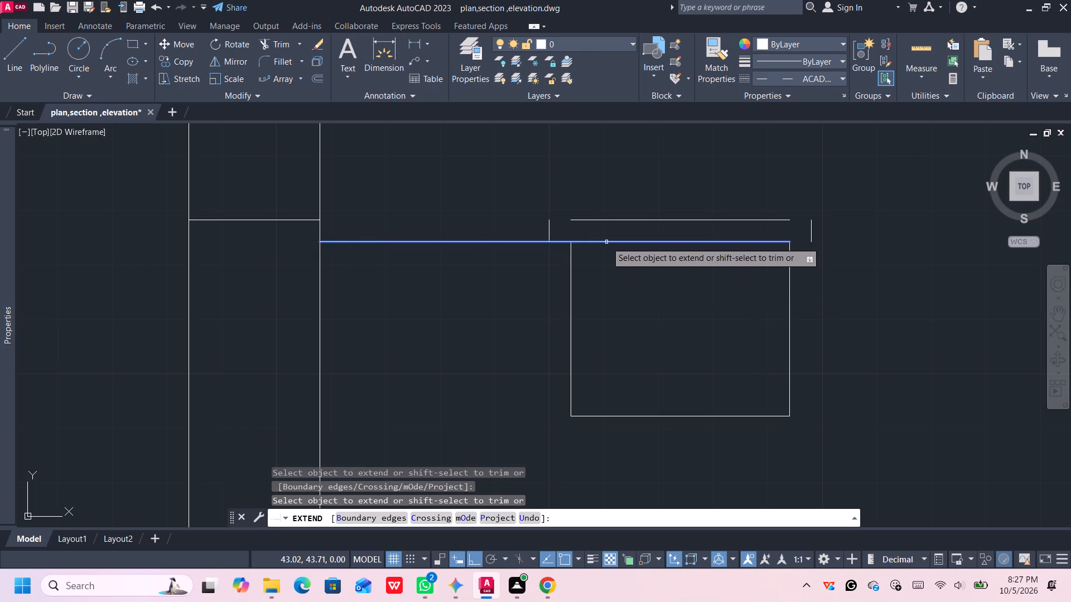
left_click(752, 242)
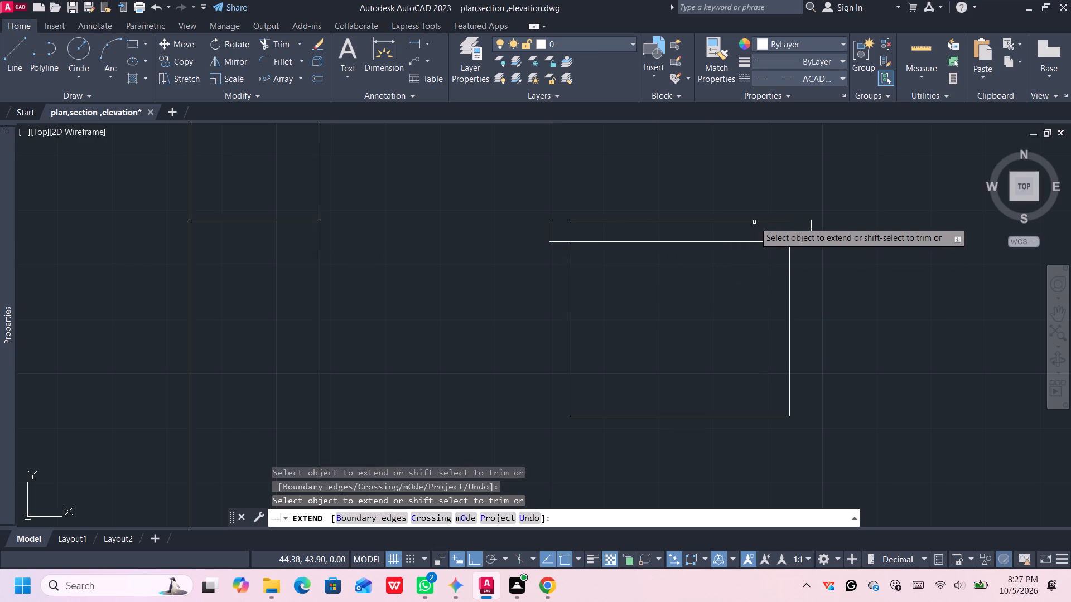
left_click(755, 220)
left_click(624, 220)
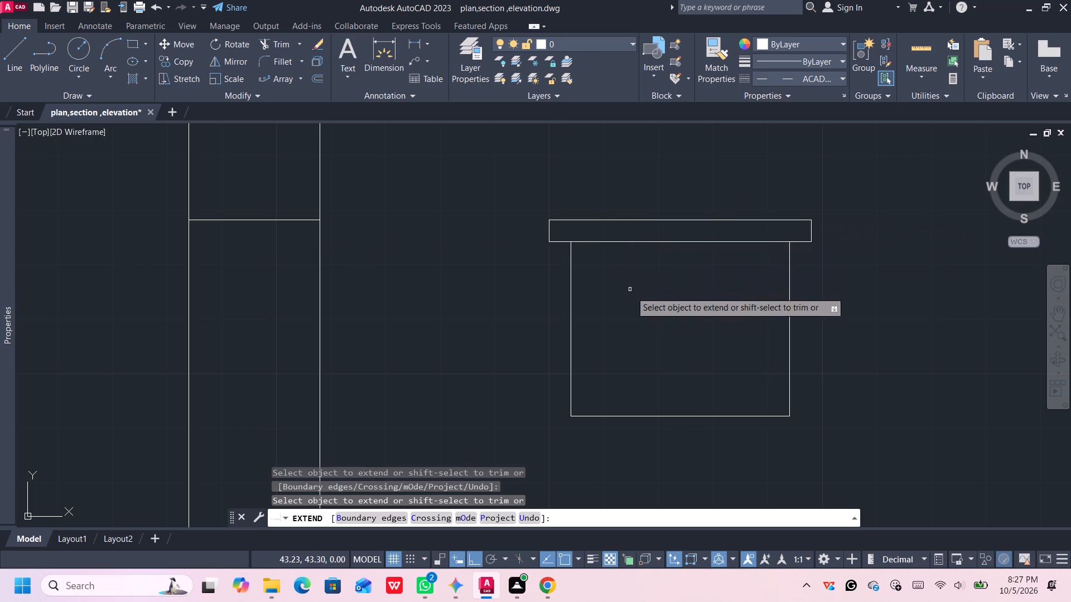
scroll(633, 292, "down", 1)
middle_click_drag(646, 318, 640, 284)
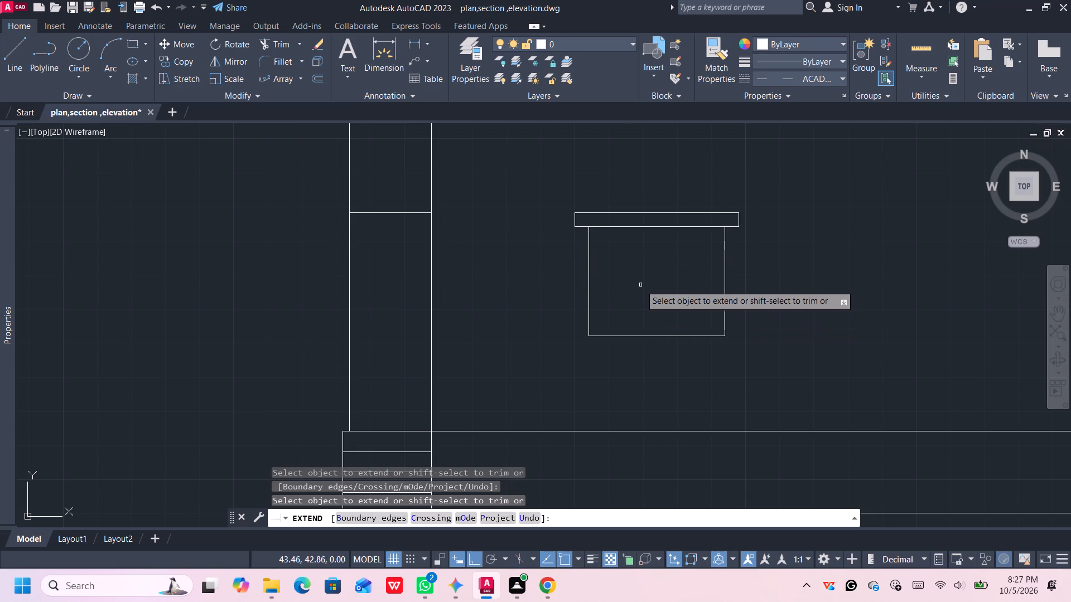
key("Escape")
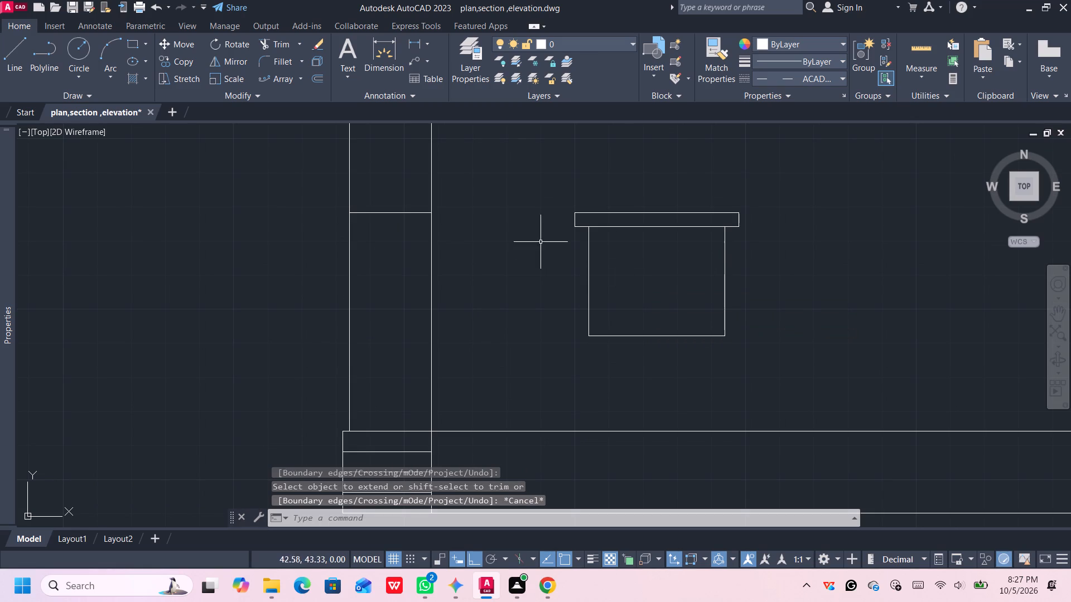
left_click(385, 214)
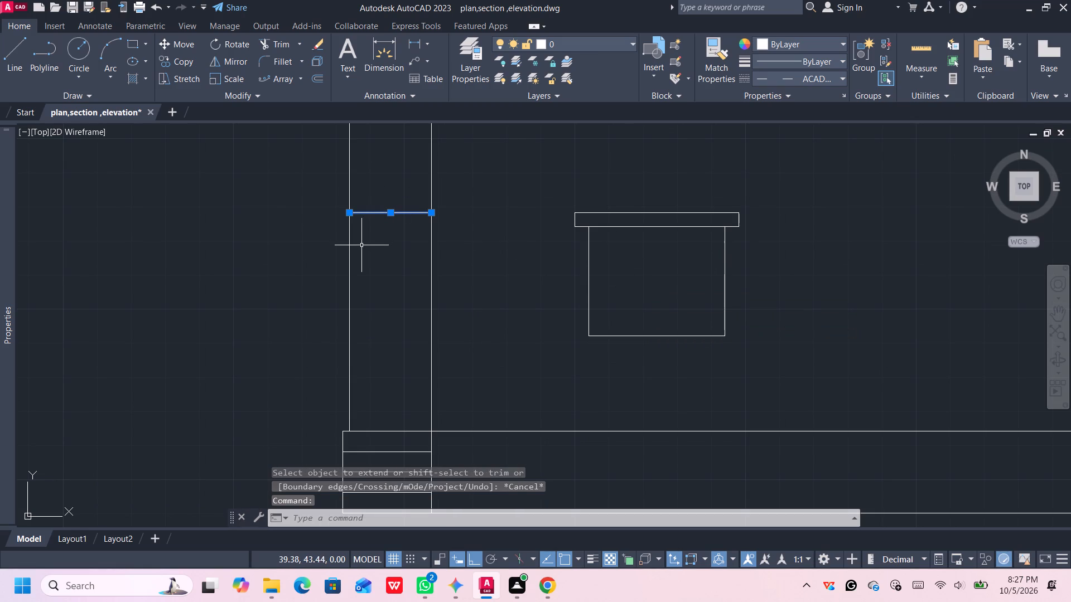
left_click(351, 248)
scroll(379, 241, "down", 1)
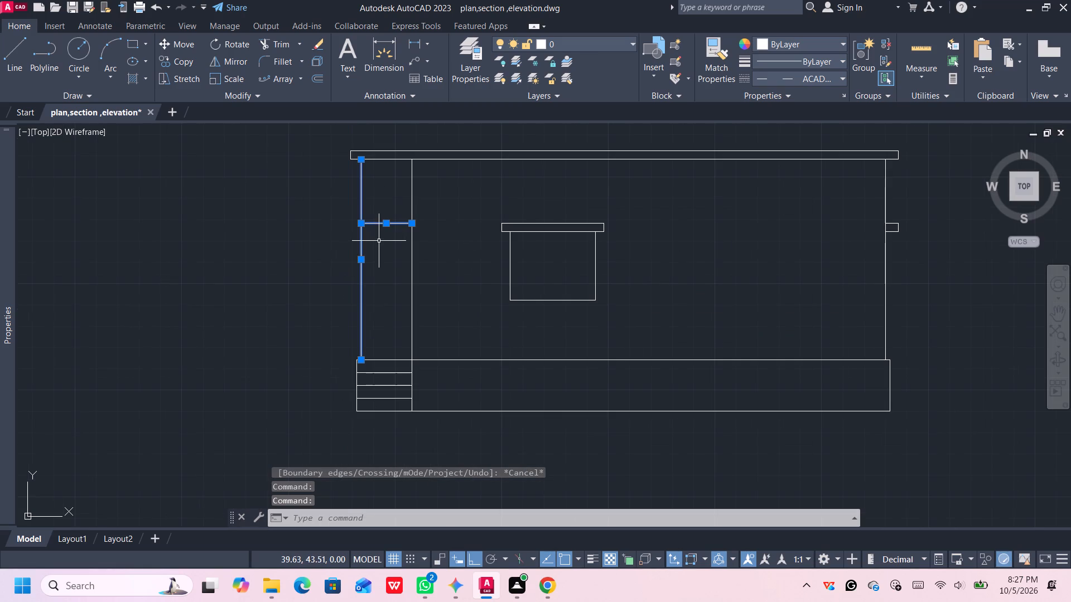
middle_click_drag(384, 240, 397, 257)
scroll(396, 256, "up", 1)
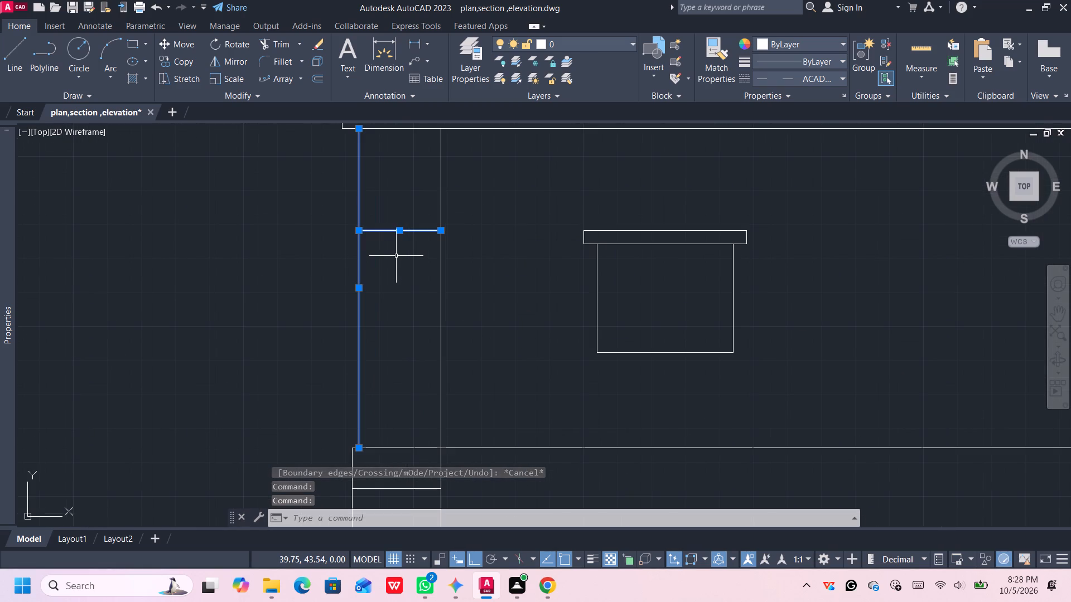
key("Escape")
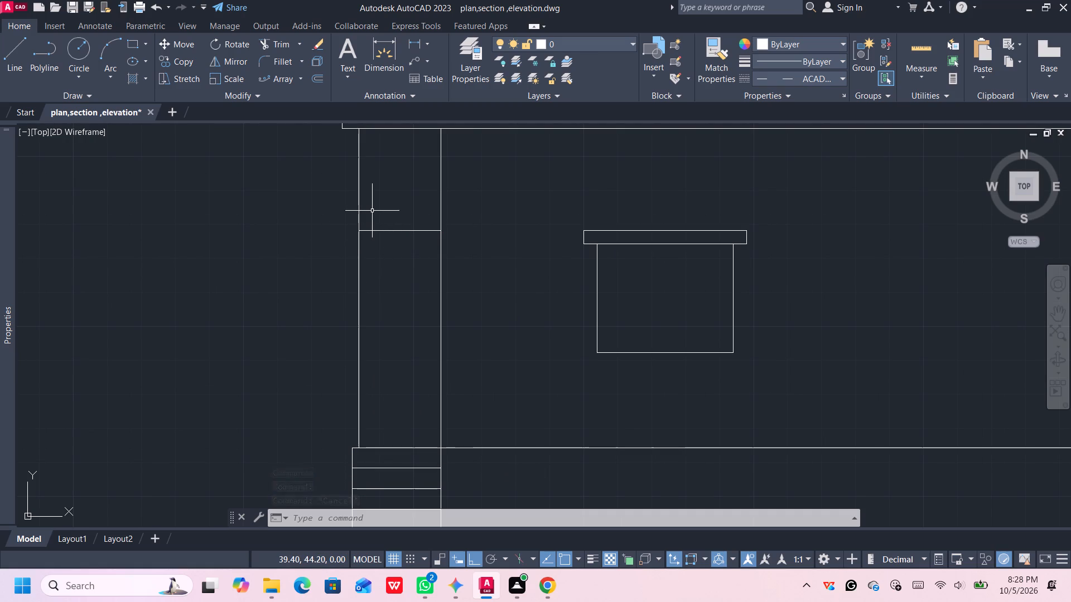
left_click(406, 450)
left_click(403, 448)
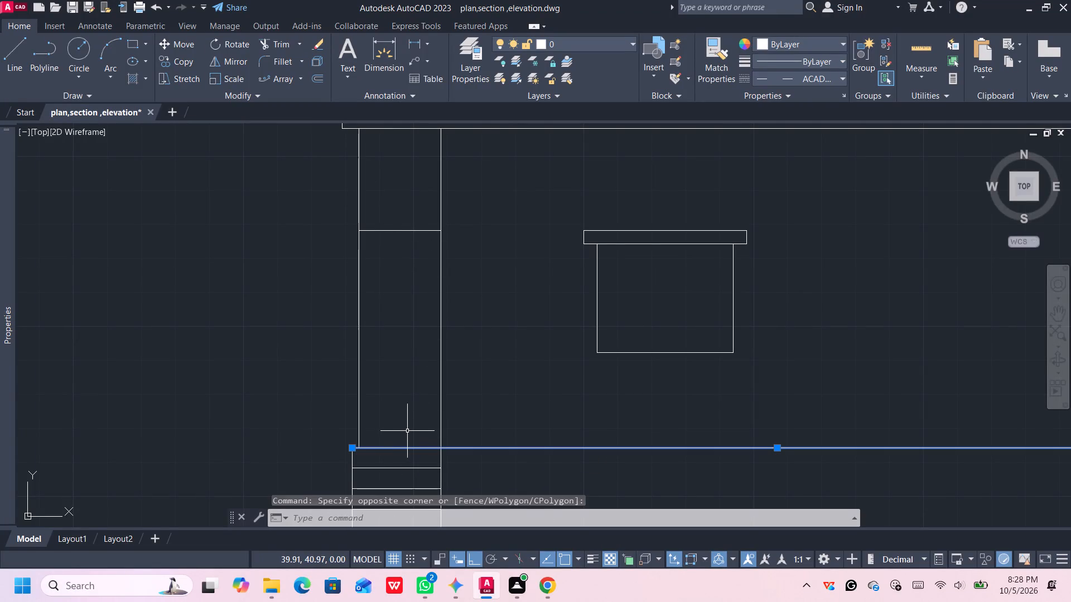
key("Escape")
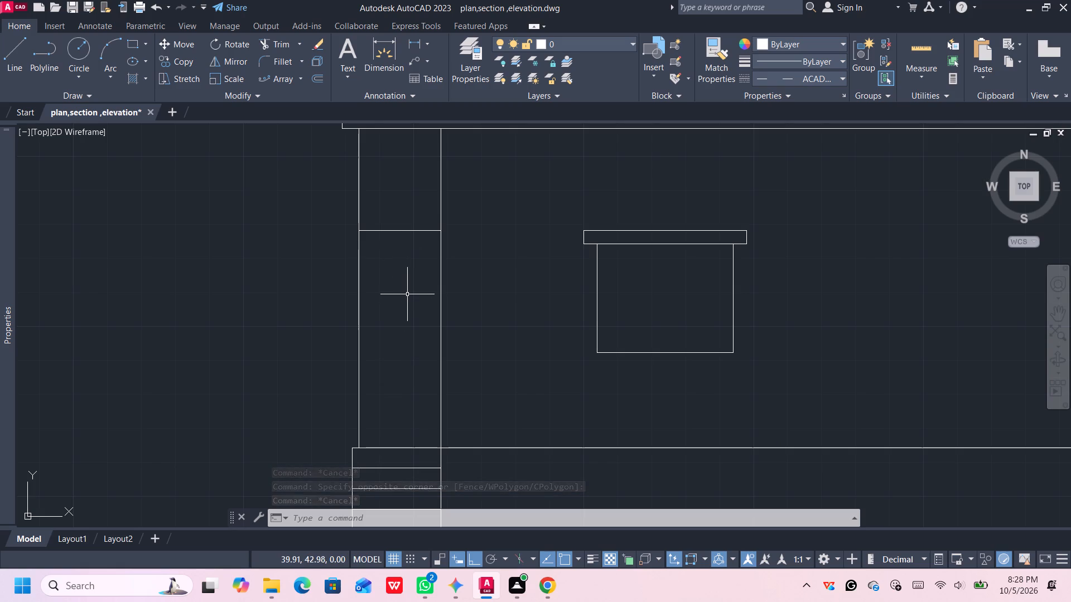
Draw a rectangle over the door opening, from its lower corner on the plinth top to the opposite corner at the head line.
type("rec")
key("Return")
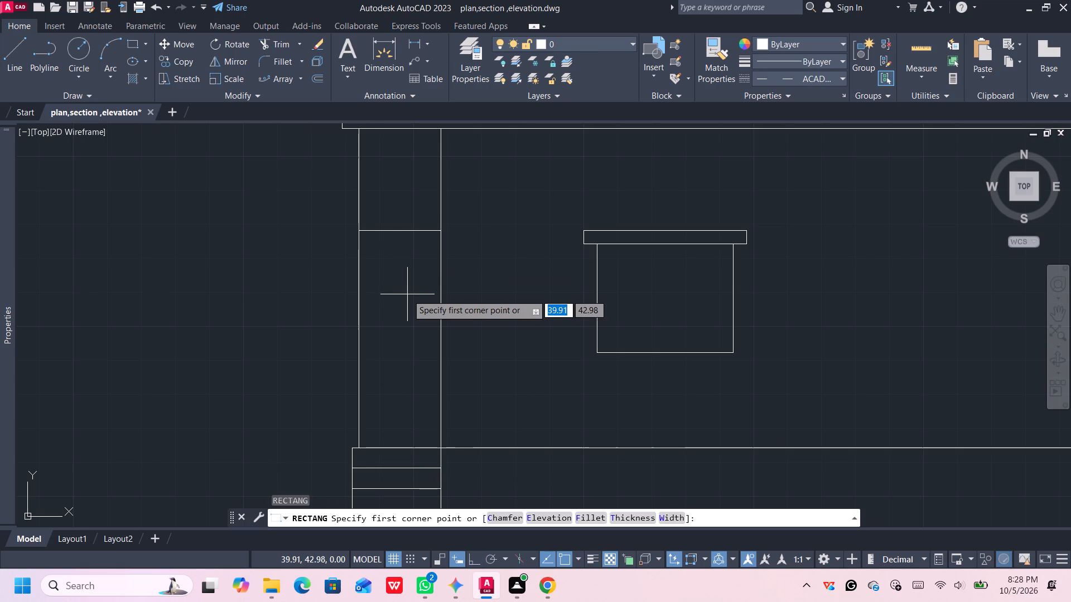
left_click(360, 446)
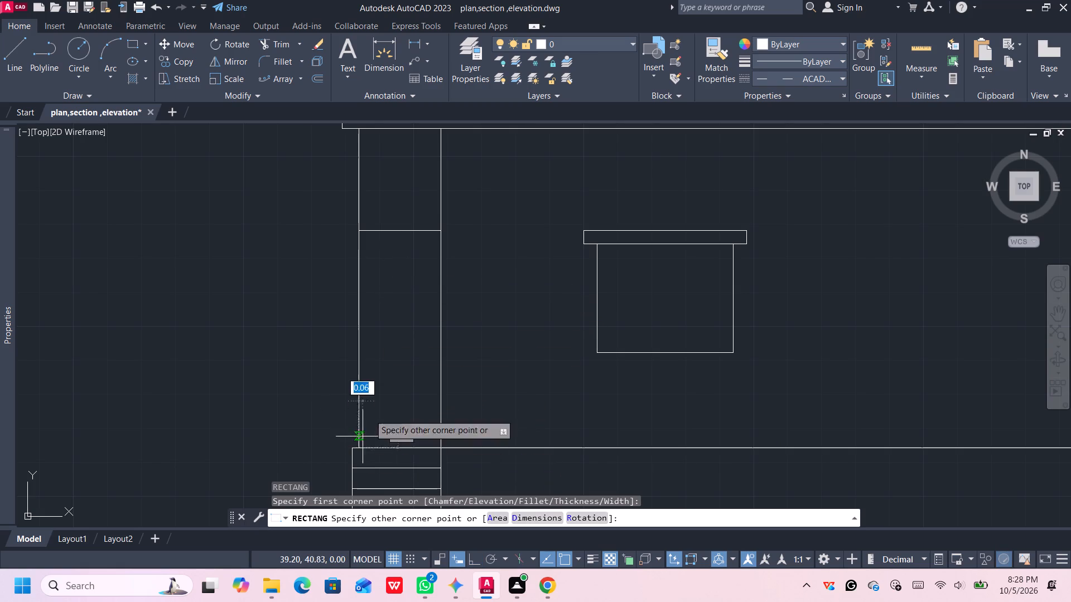
left_click(443, 227)
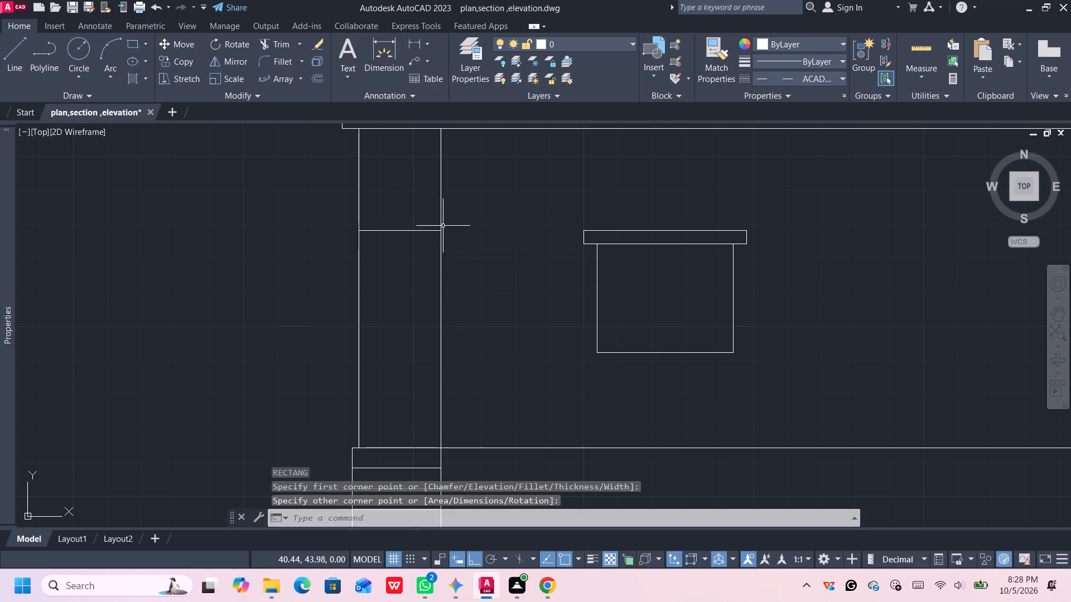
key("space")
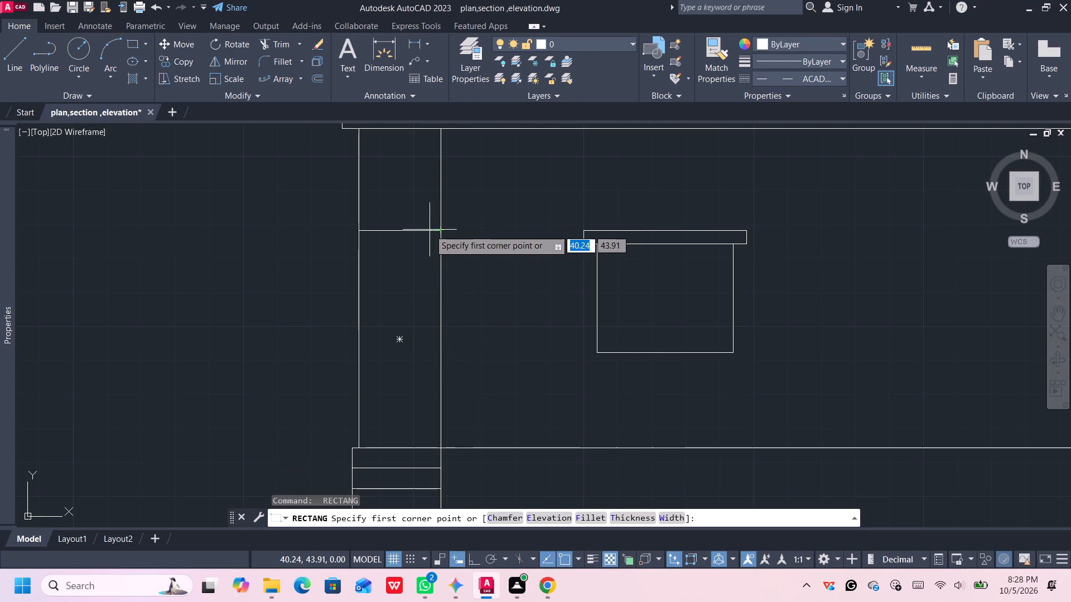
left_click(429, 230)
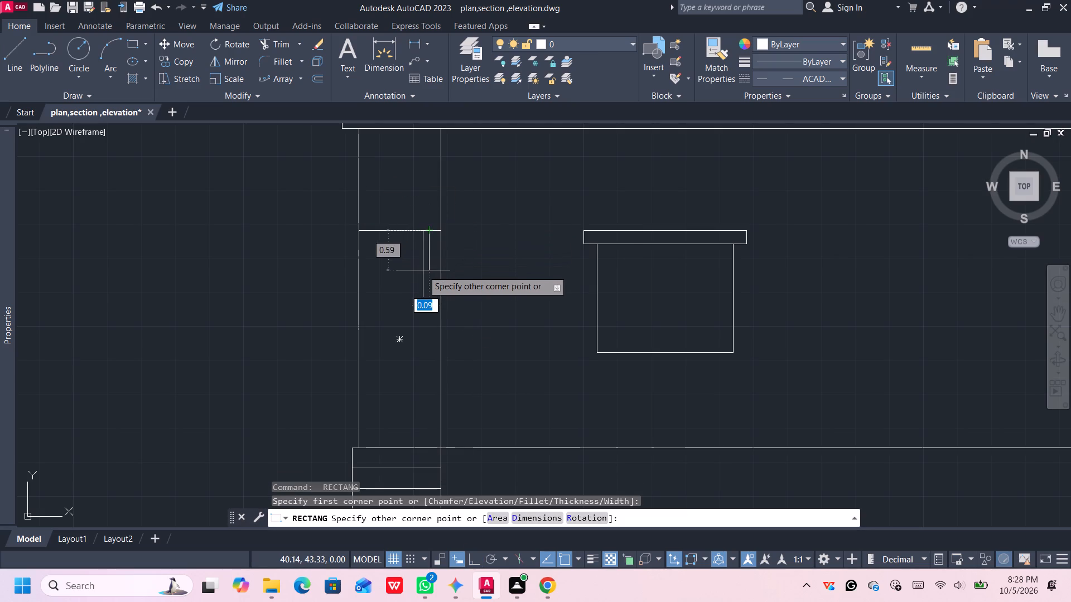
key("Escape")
Offset the door rectangle 0.1 inward to form the door frame.
left_click(428, 231)
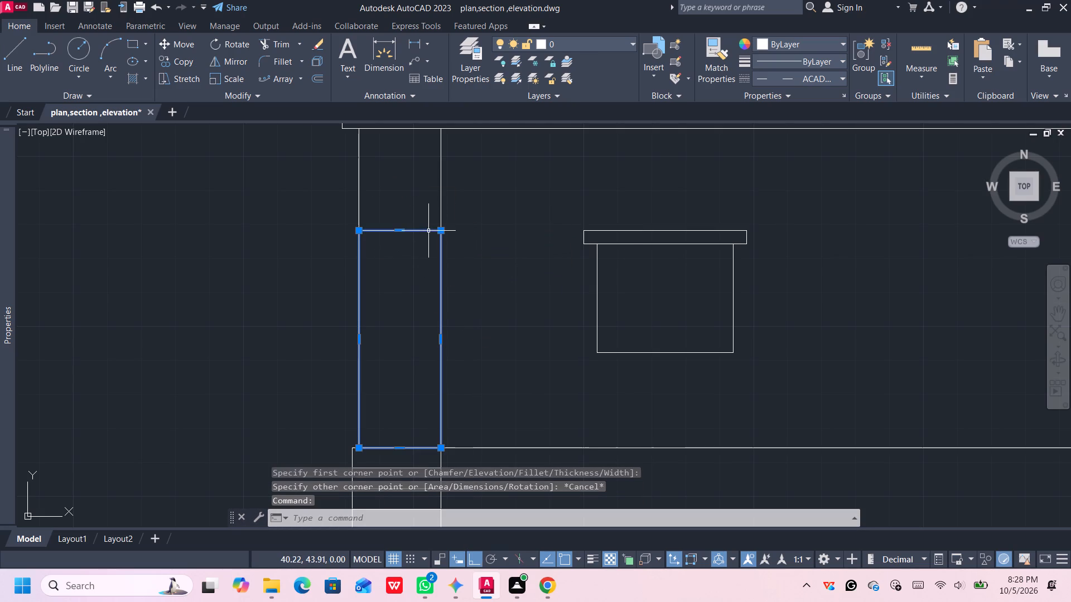
key("o")
key("Return")
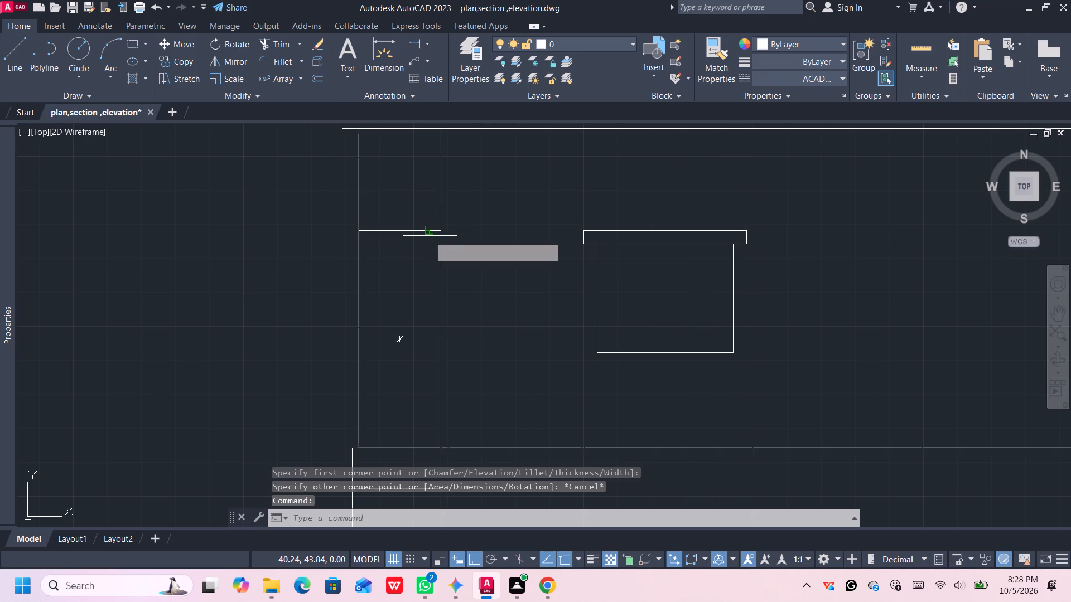
left_click(430, 231)
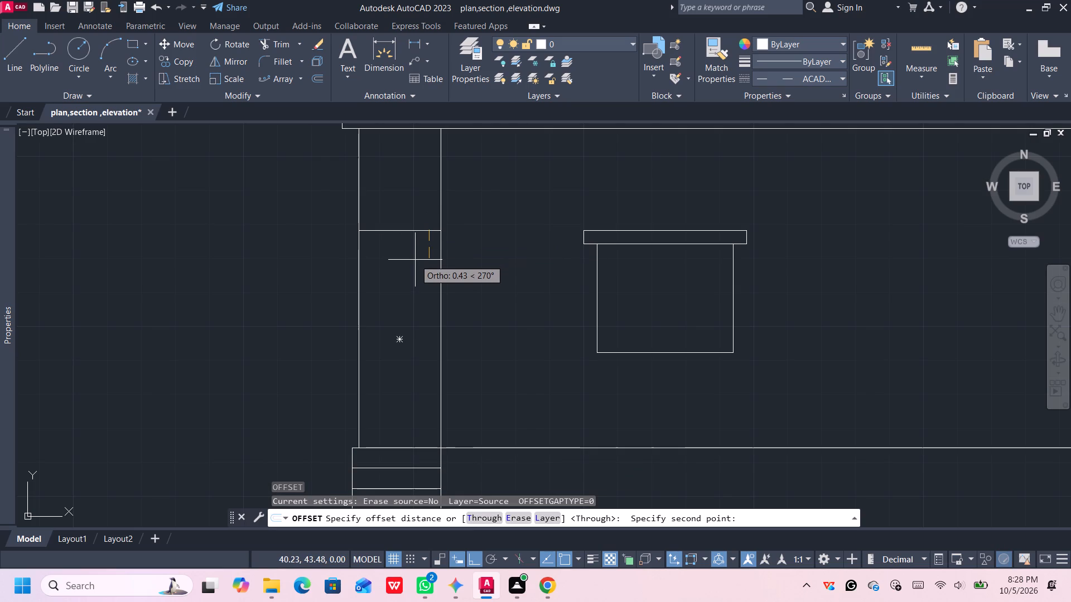
scroll(415, 251, "up", 2)
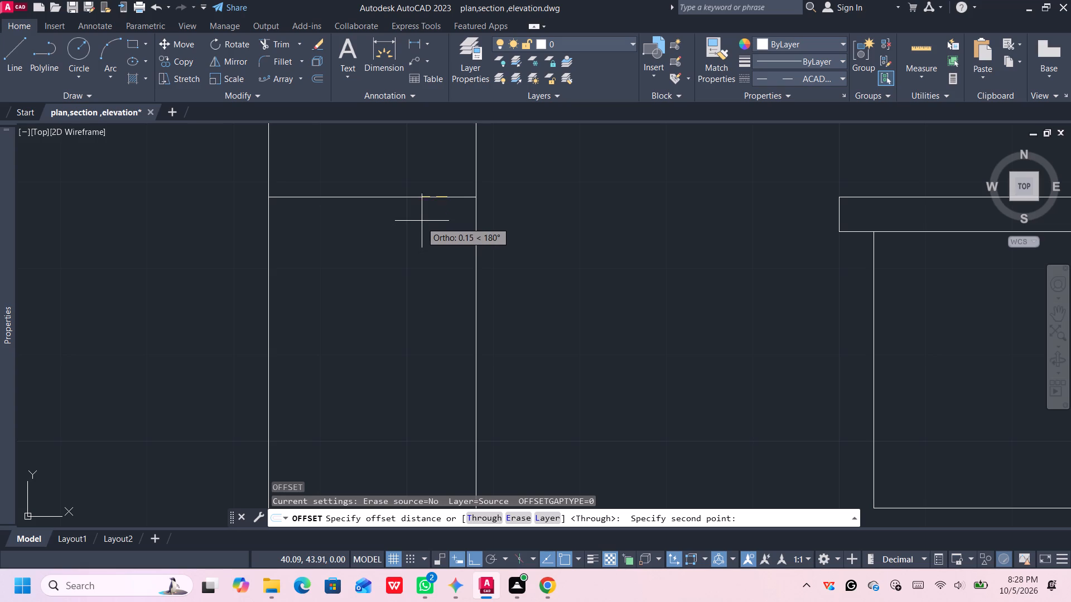
scroll(425, 229, "down", 2)
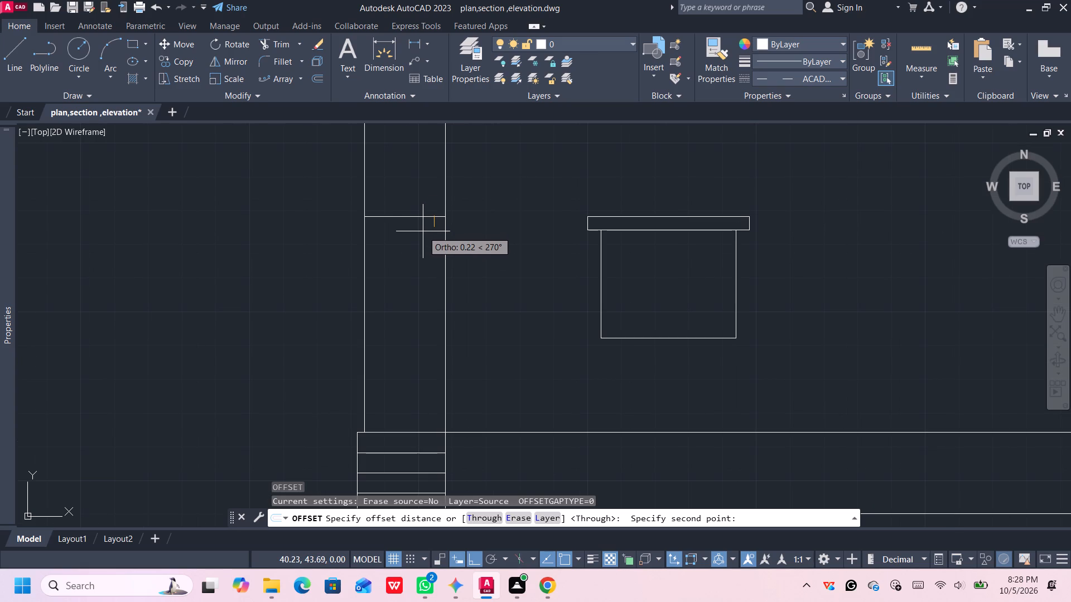
scroll(422, 230, "up", 1)
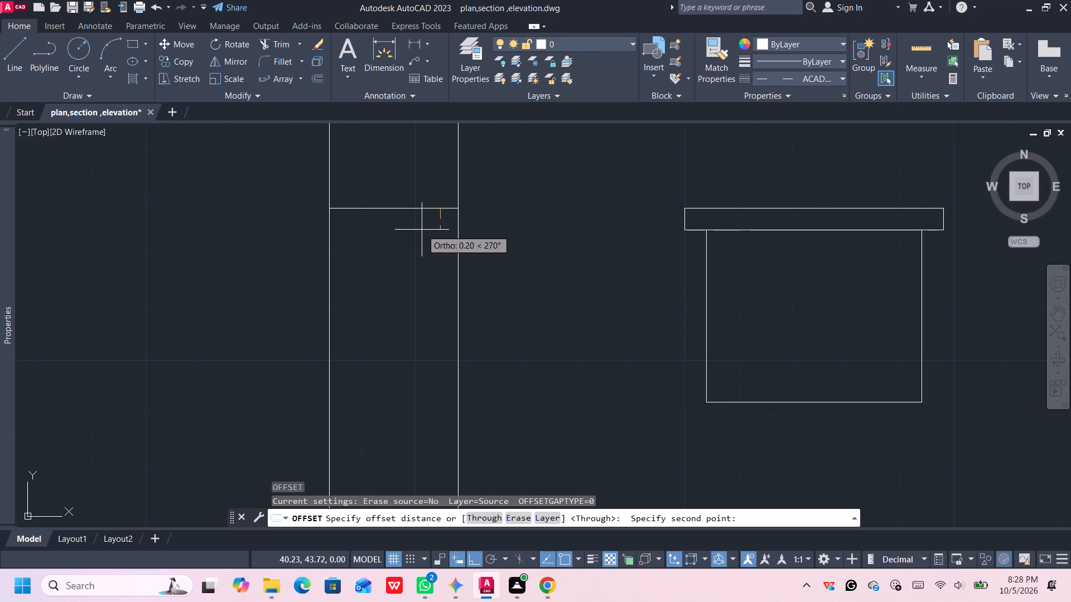
scroll(422, 230, "down", 1)
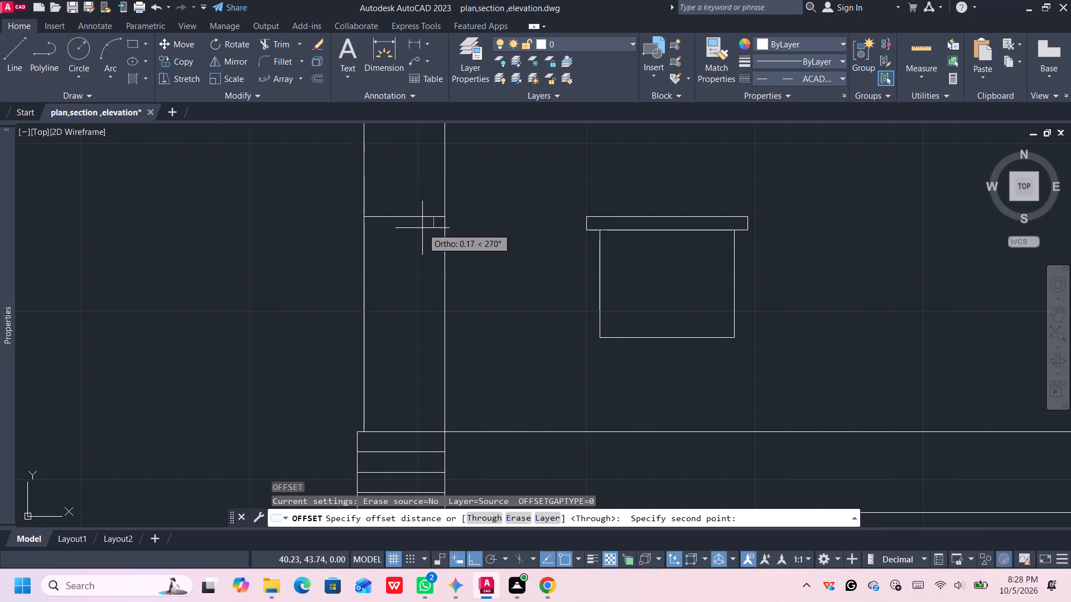
type("0.15")
key("Return")
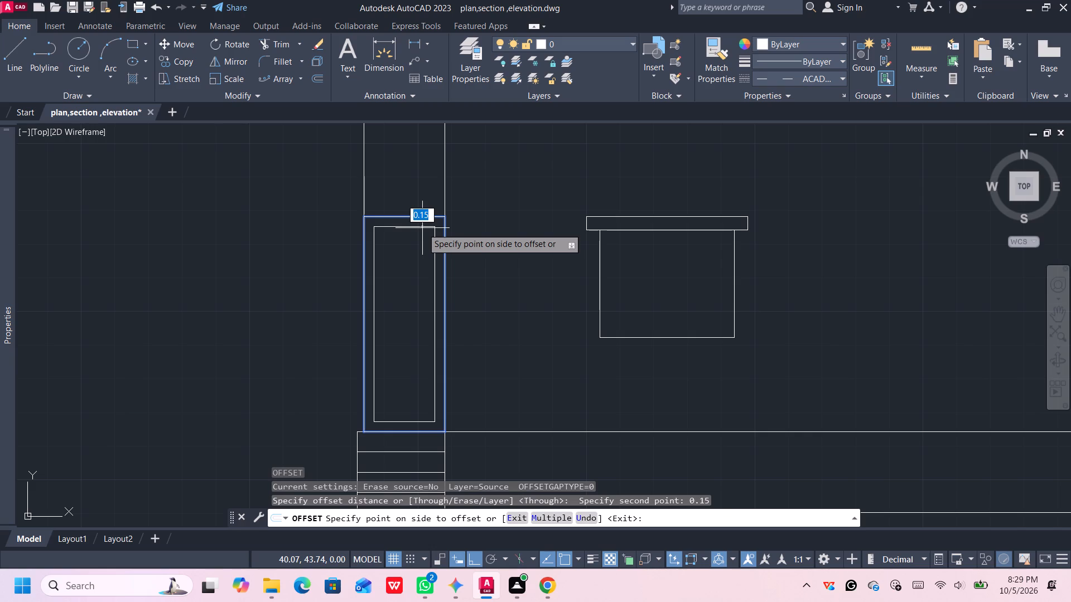
type("0.1")
key("Return")
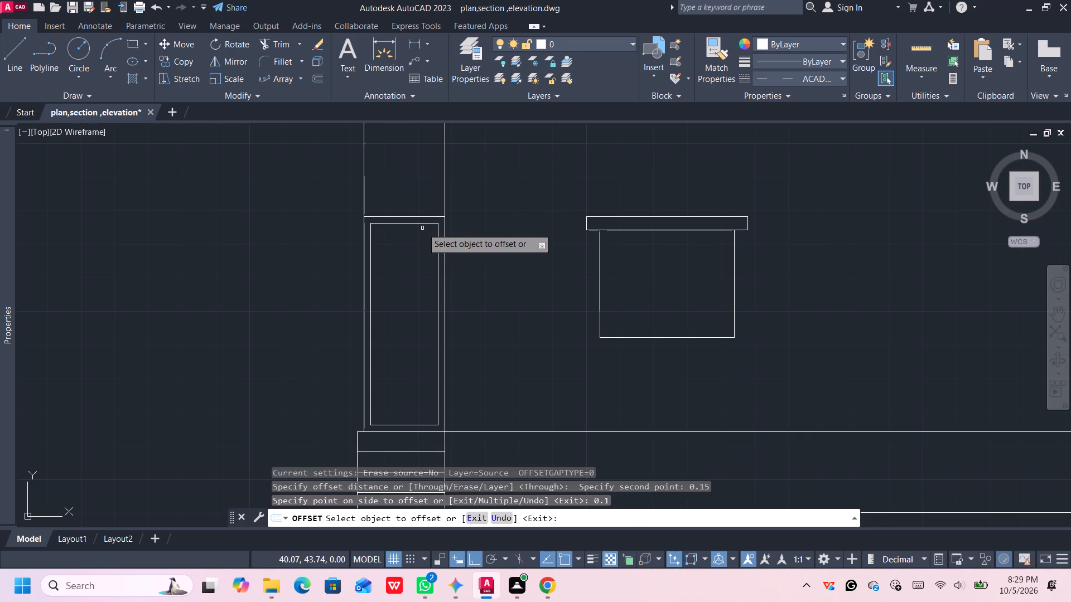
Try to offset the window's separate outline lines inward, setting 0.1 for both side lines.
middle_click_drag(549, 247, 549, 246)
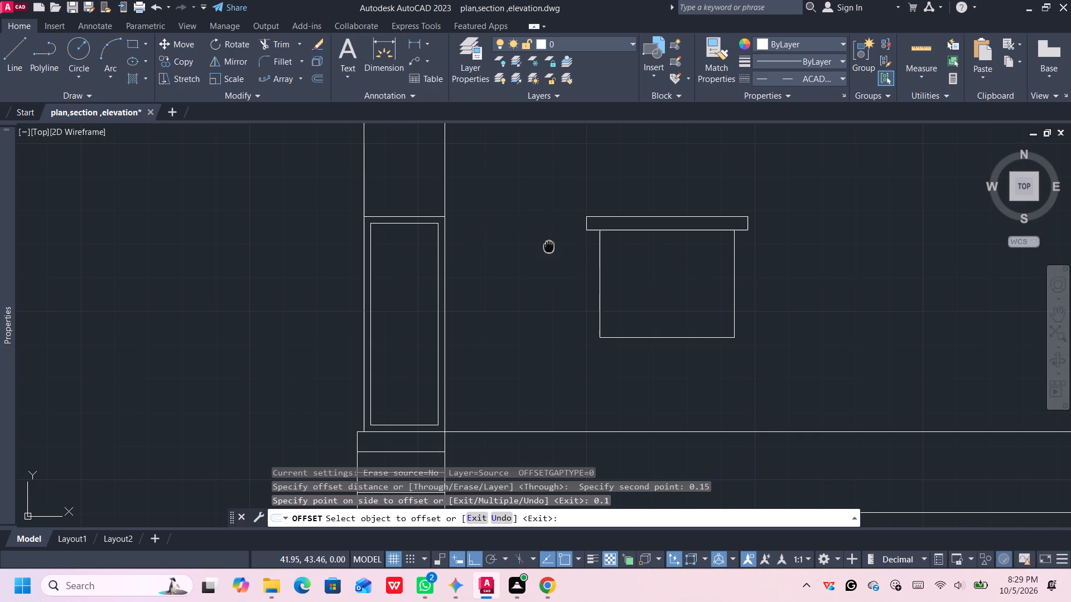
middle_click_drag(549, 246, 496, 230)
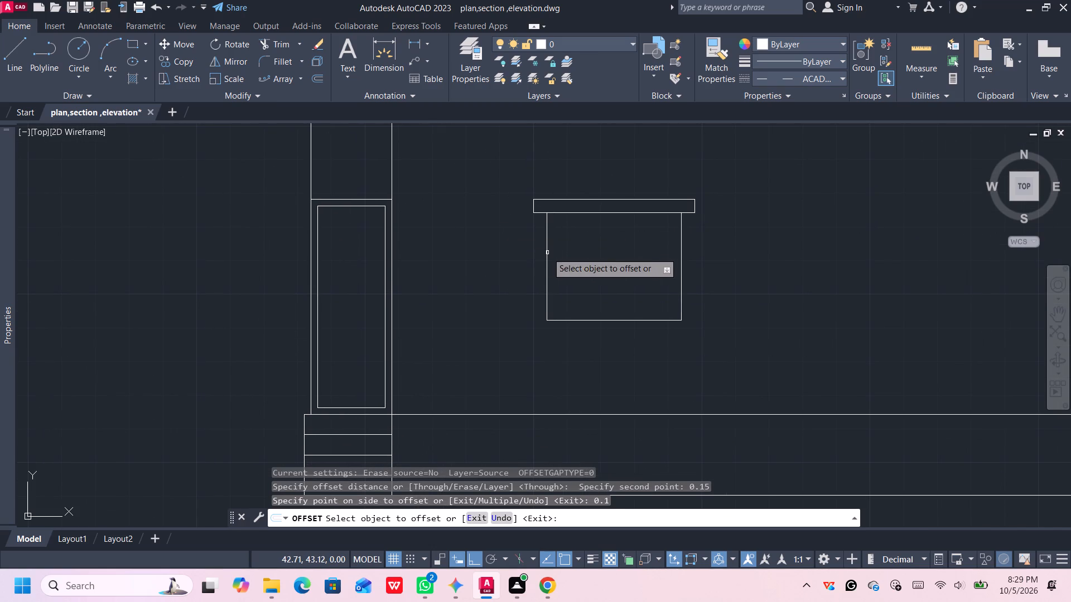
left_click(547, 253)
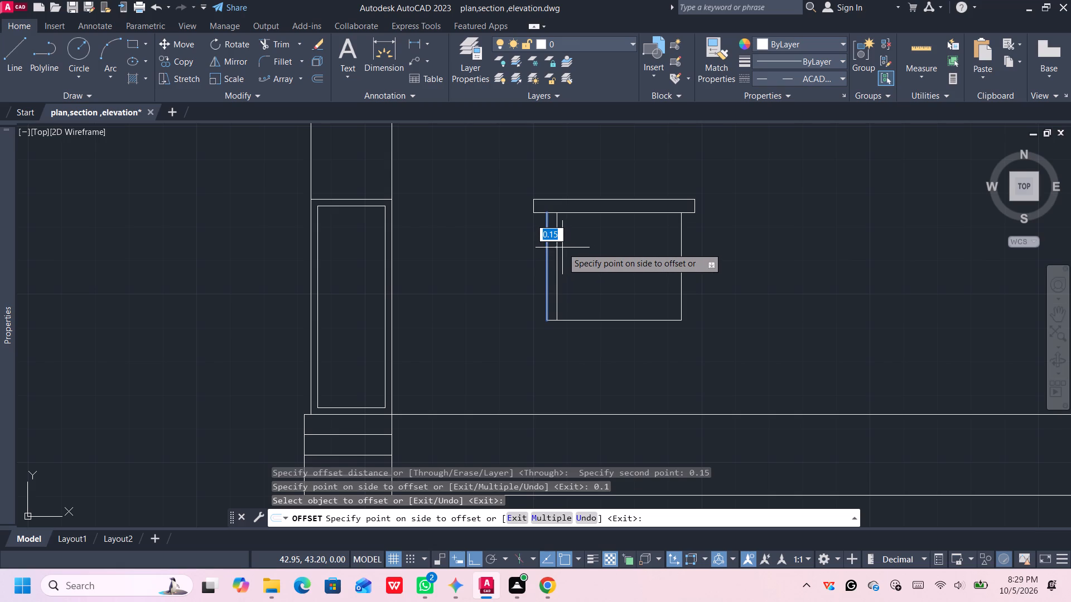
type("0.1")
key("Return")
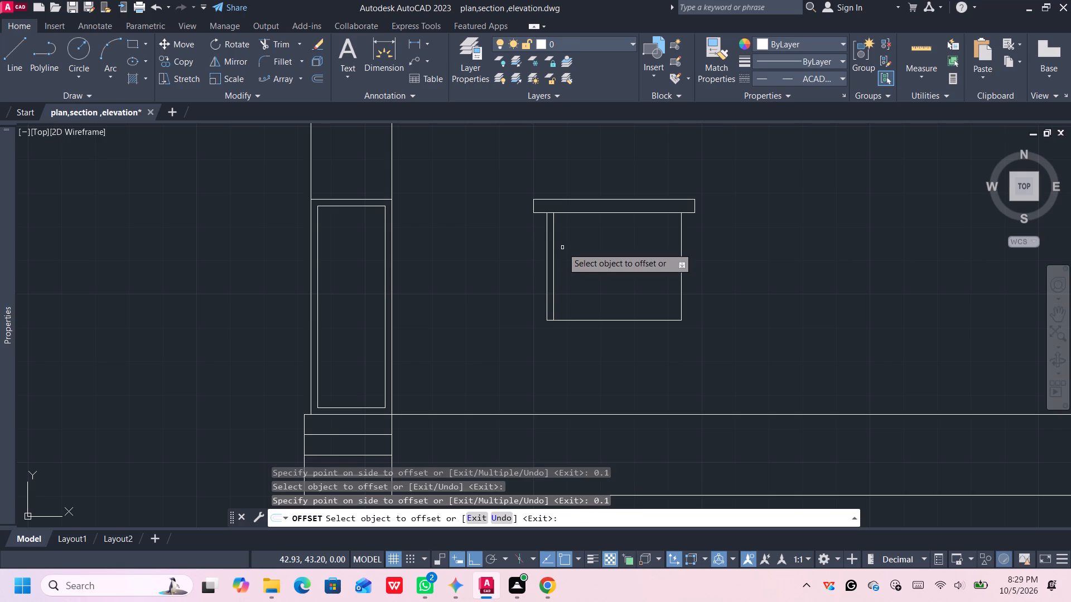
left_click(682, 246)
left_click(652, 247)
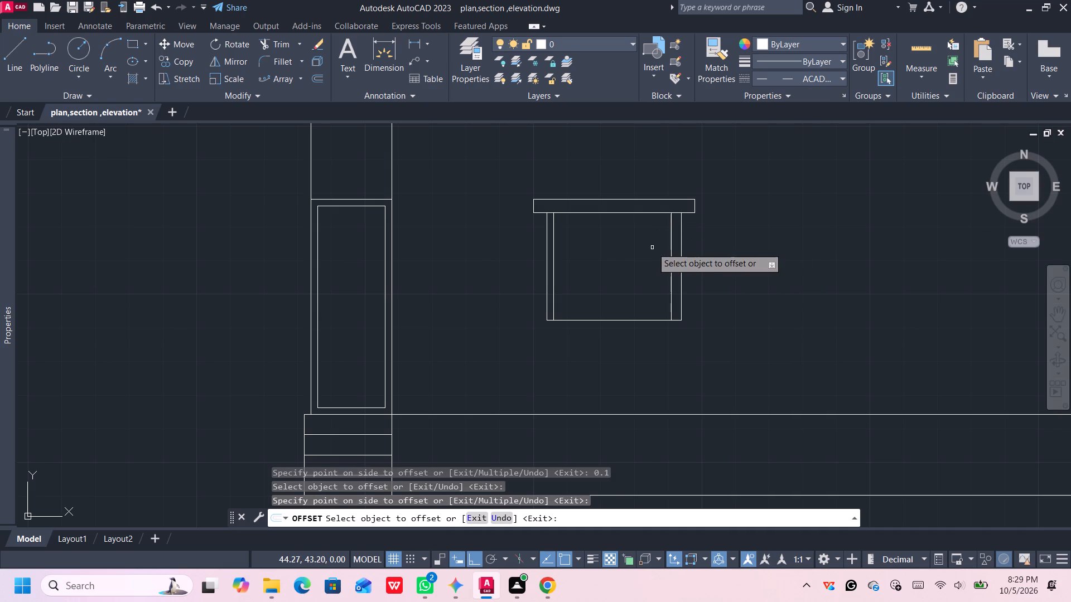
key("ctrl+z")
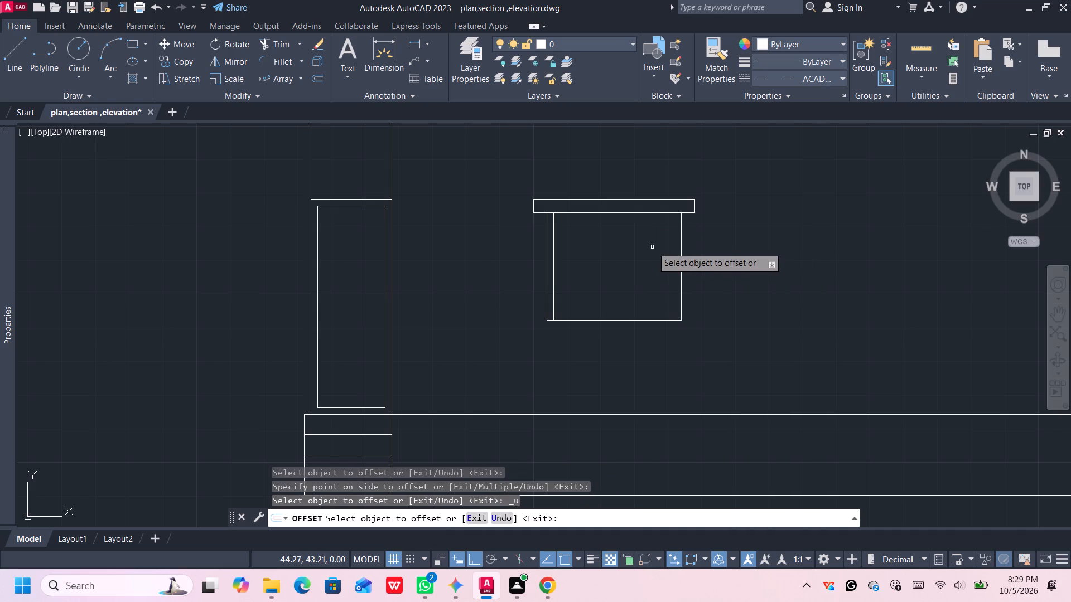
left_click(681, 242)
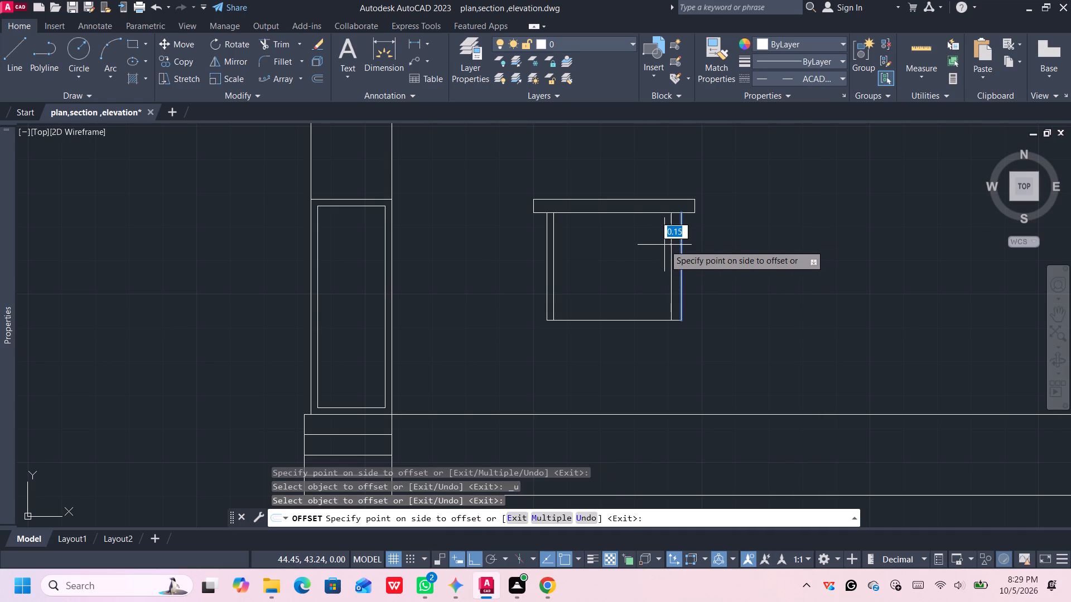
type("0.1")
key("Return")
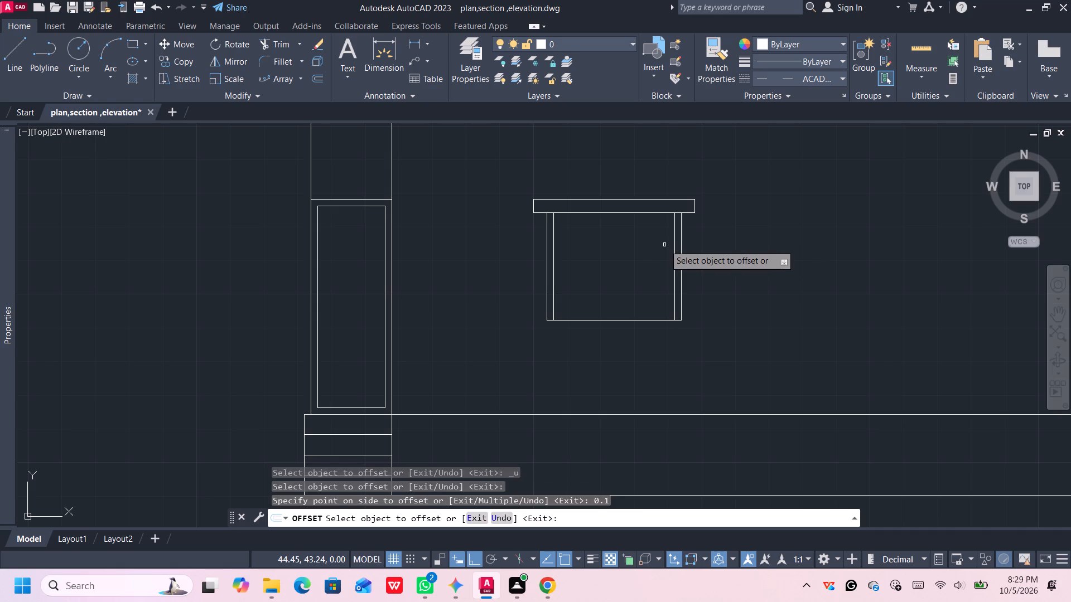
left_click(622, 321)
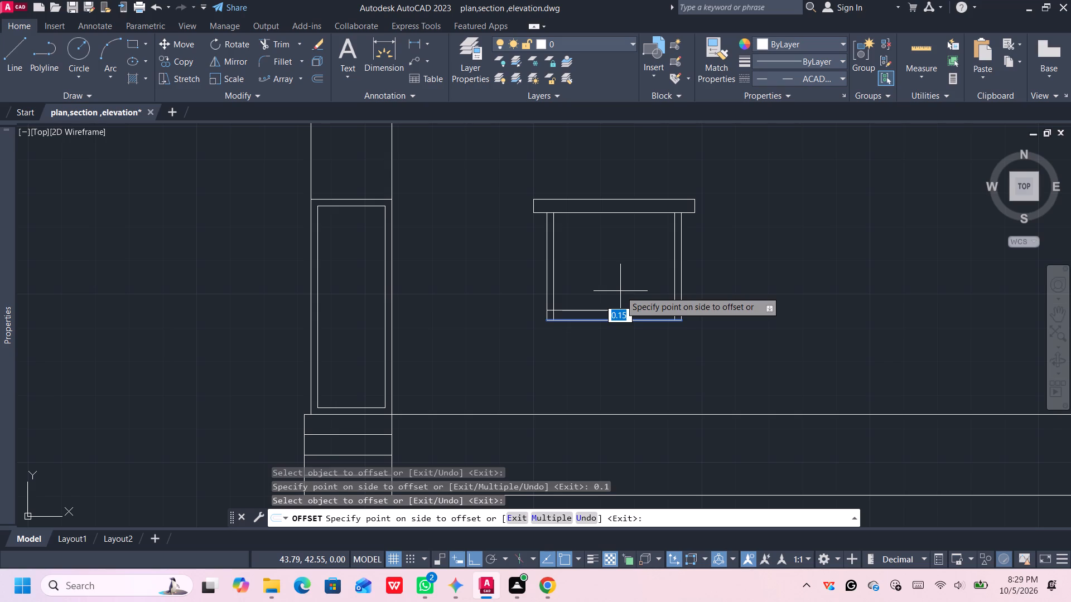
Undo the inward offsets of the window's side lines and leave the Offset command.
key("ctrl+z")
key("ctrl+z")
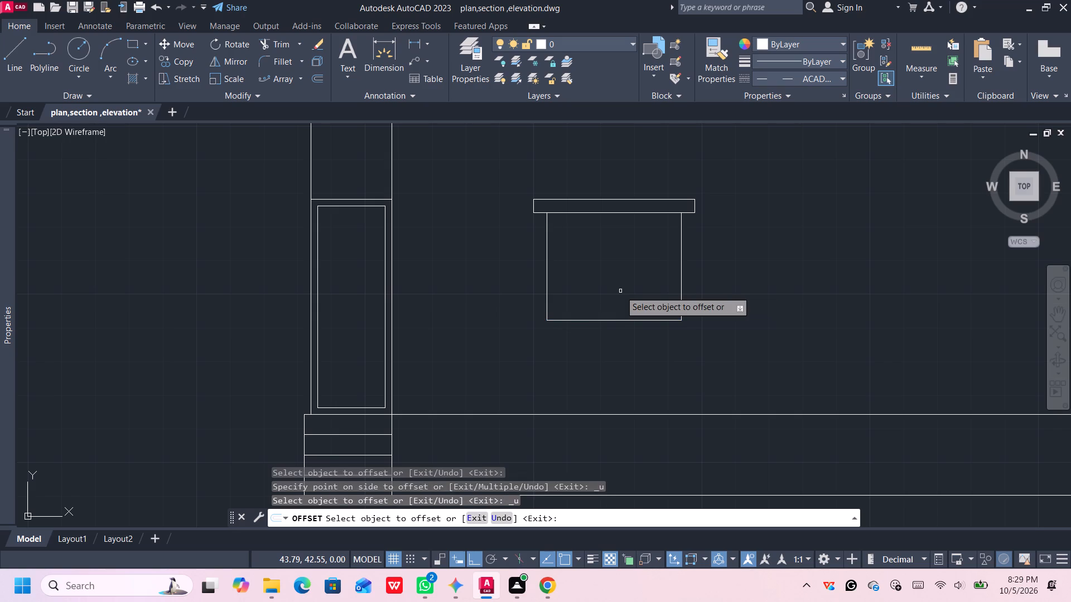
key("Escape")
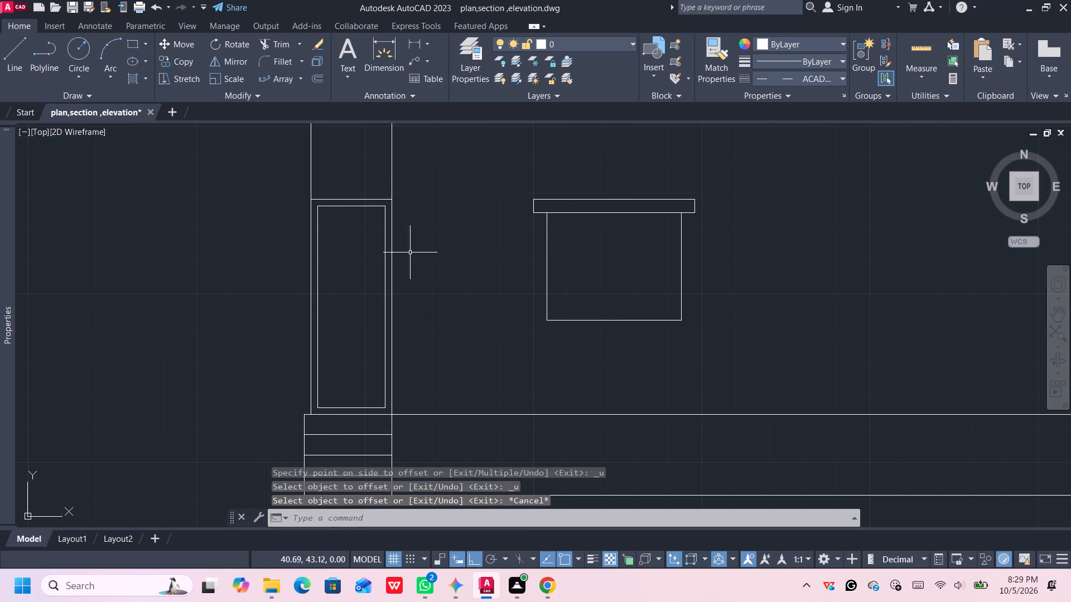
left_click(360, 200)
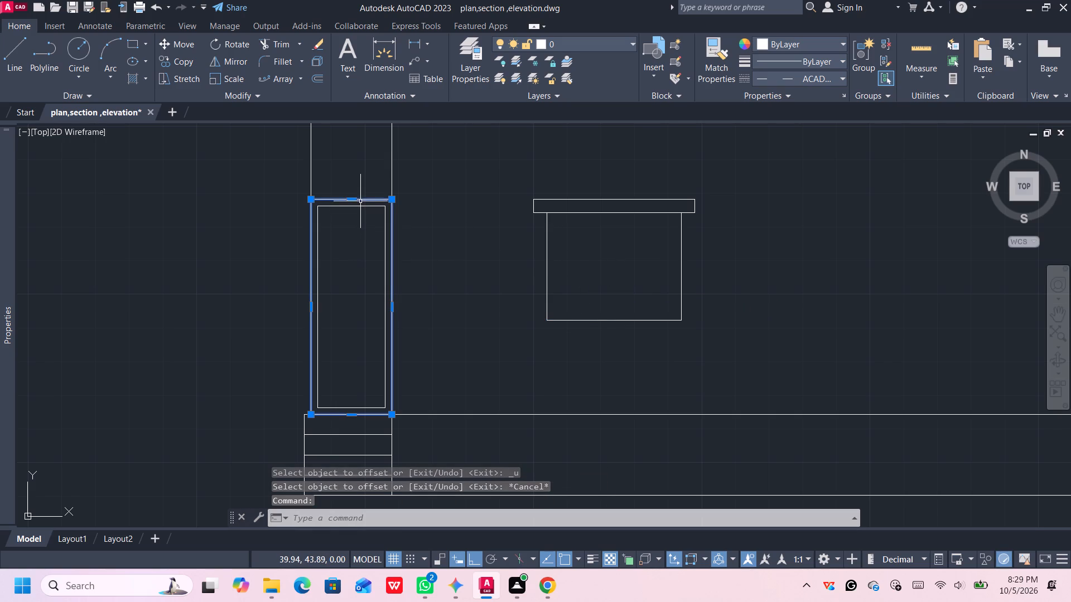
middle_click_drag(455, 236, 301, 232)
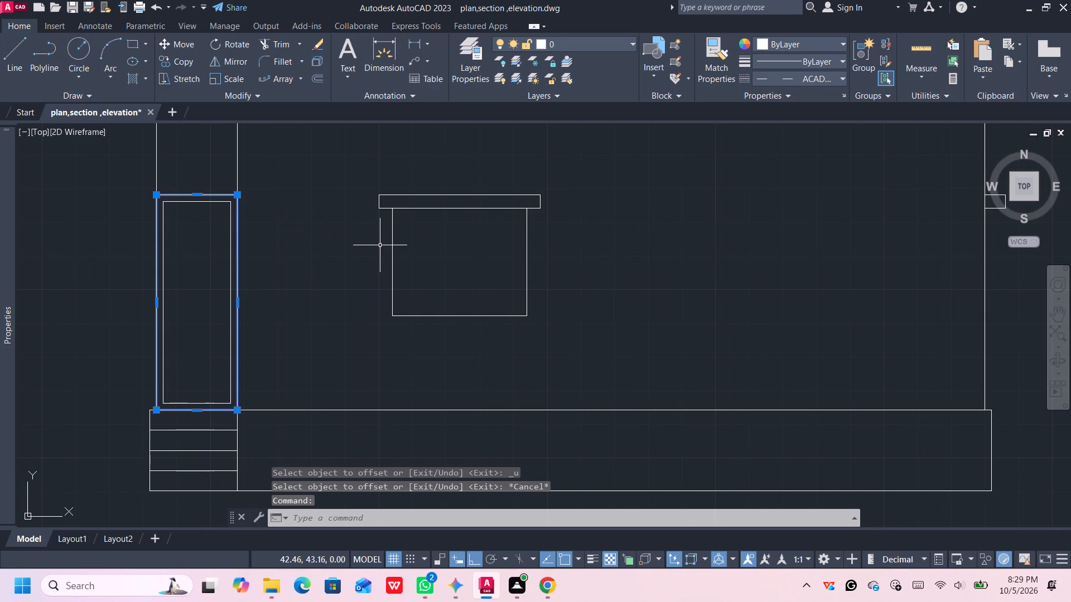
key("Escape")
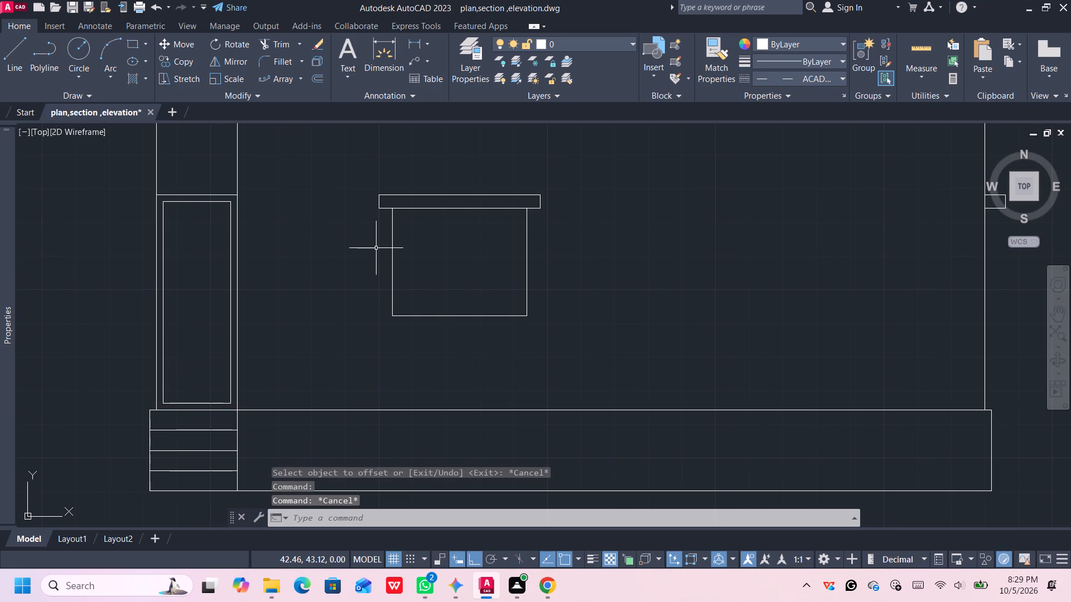
Draw a 2.00 by 1.60 rectangle over the window opening, from its upper corner under the lintel to the opposite sill corner.
scroll(392, 224, "up", 1)
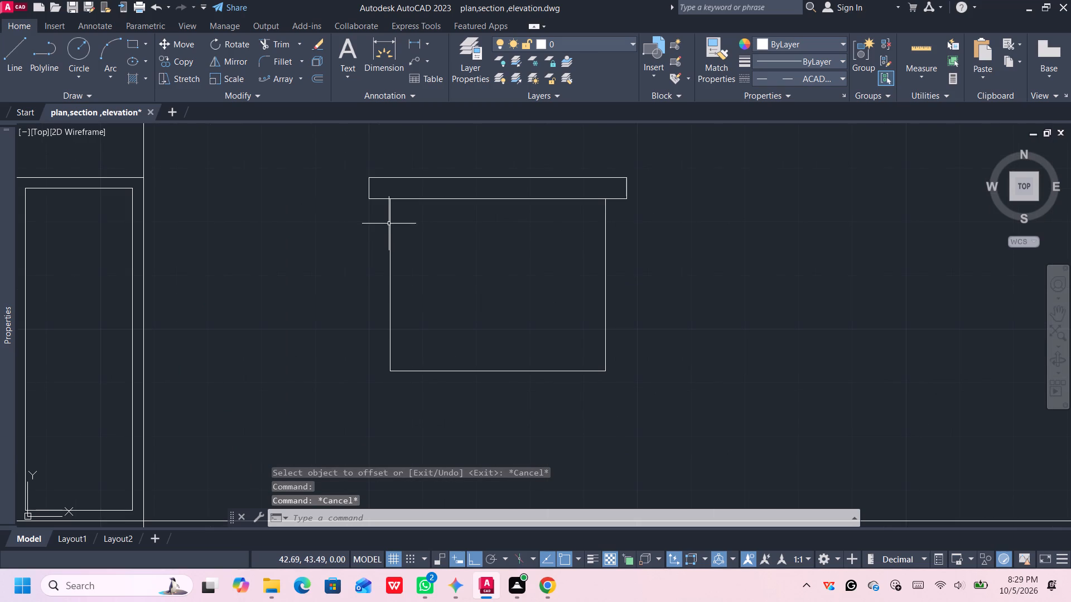
type("rec")
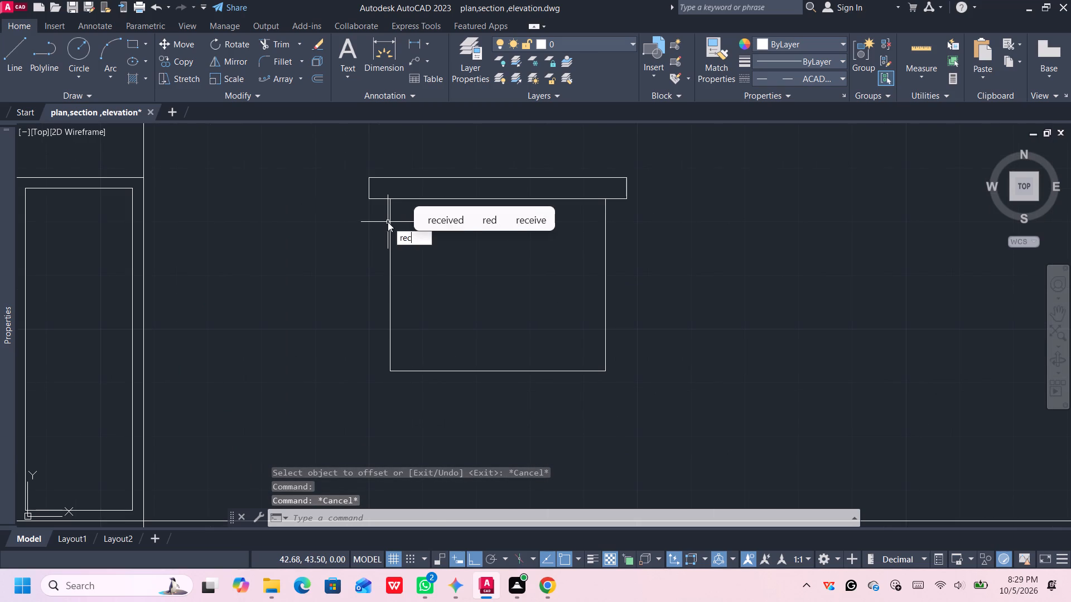
key("Return")
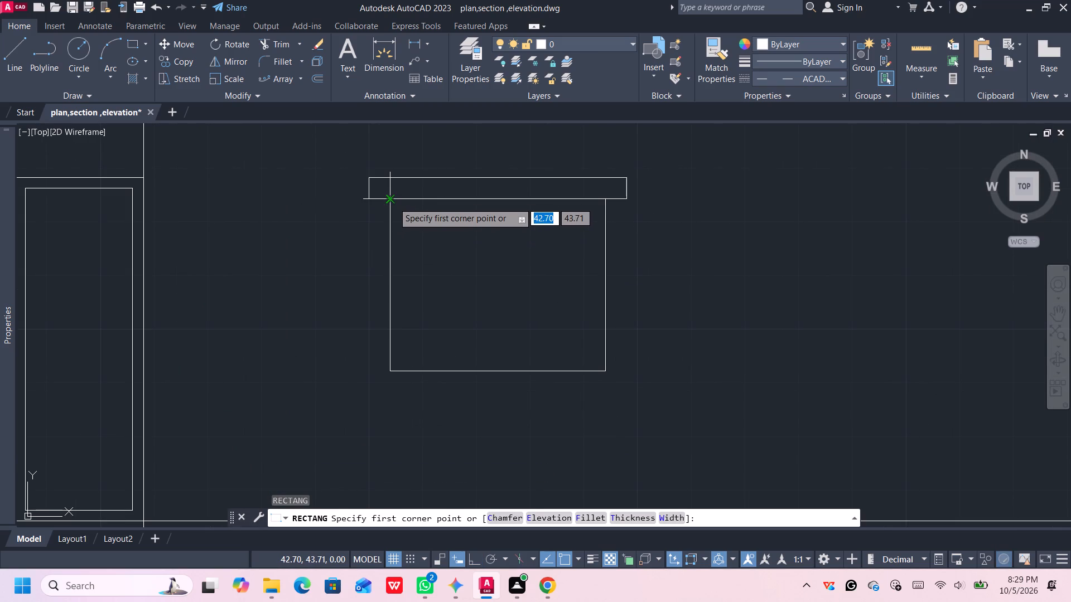
left_click(393, 202)
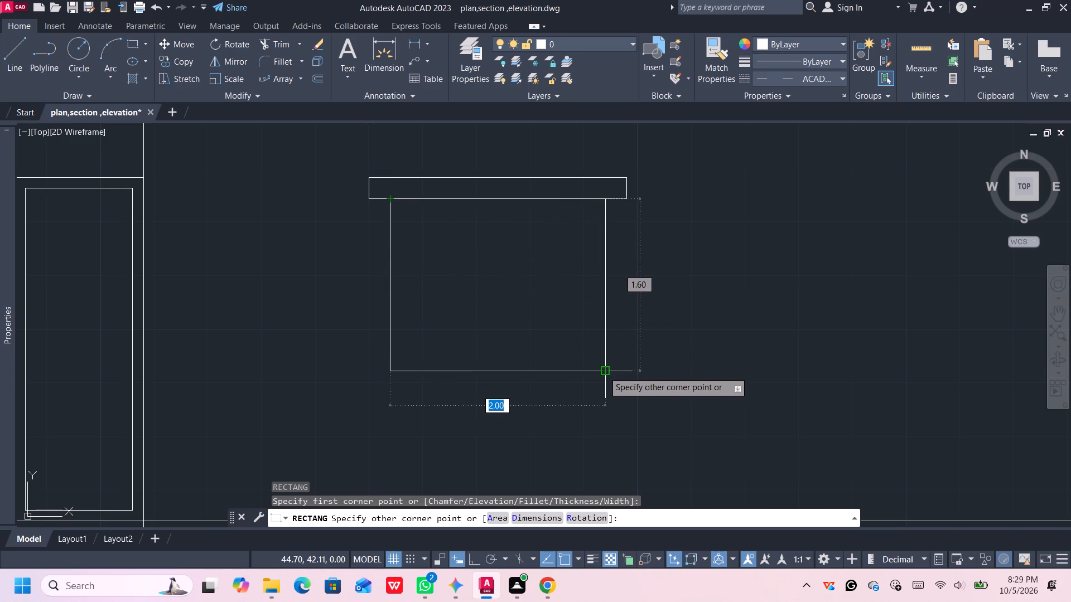
left_click(602, 371)
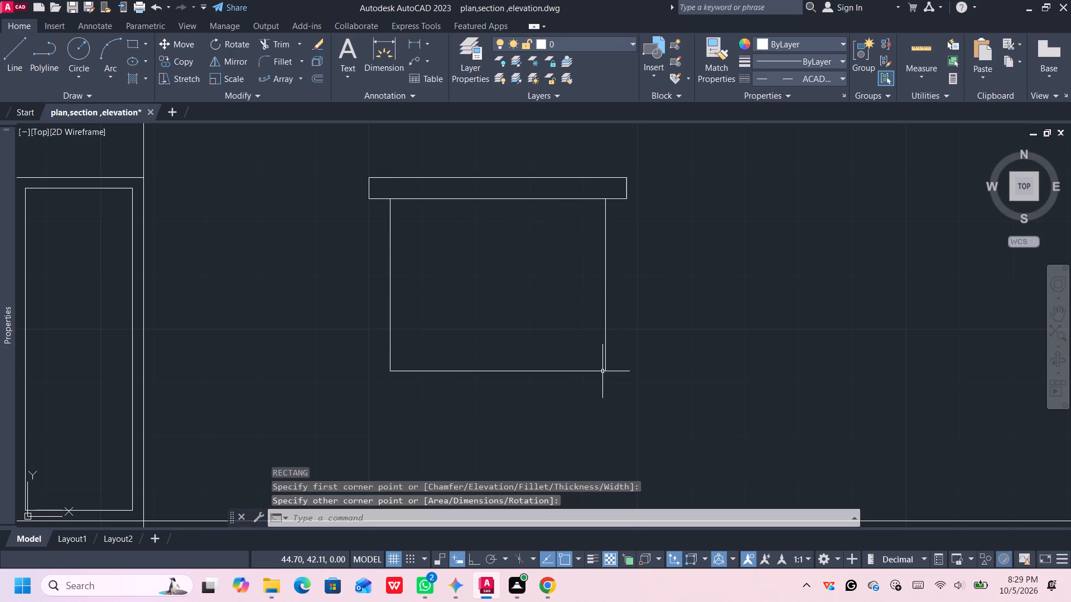
Offset the new window rectangle 0.1 inward to form the window frame.
left_click(594, 372)
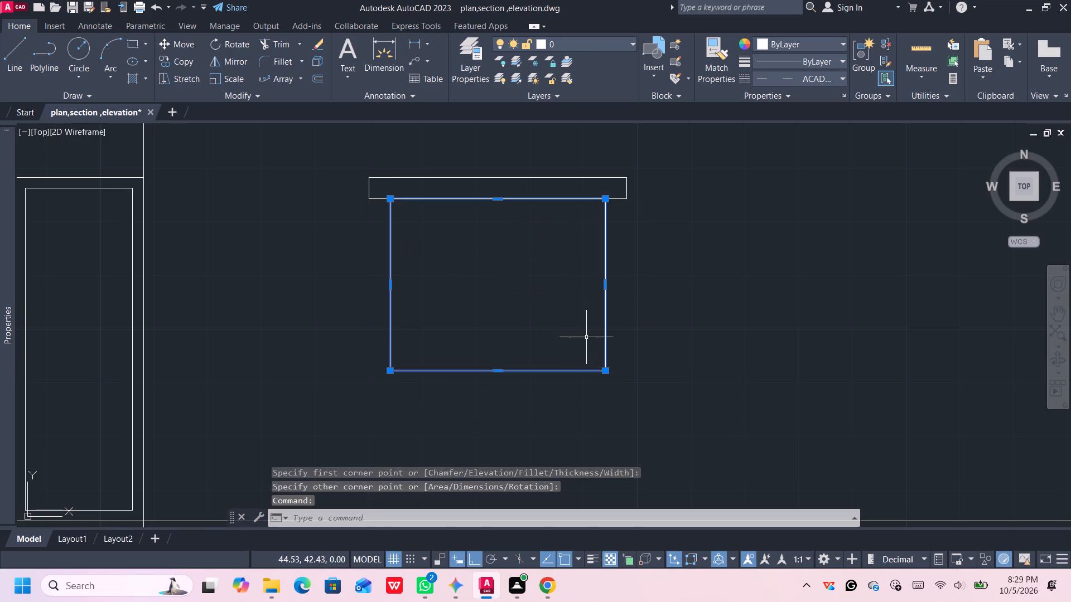
key("o")
key("Return")
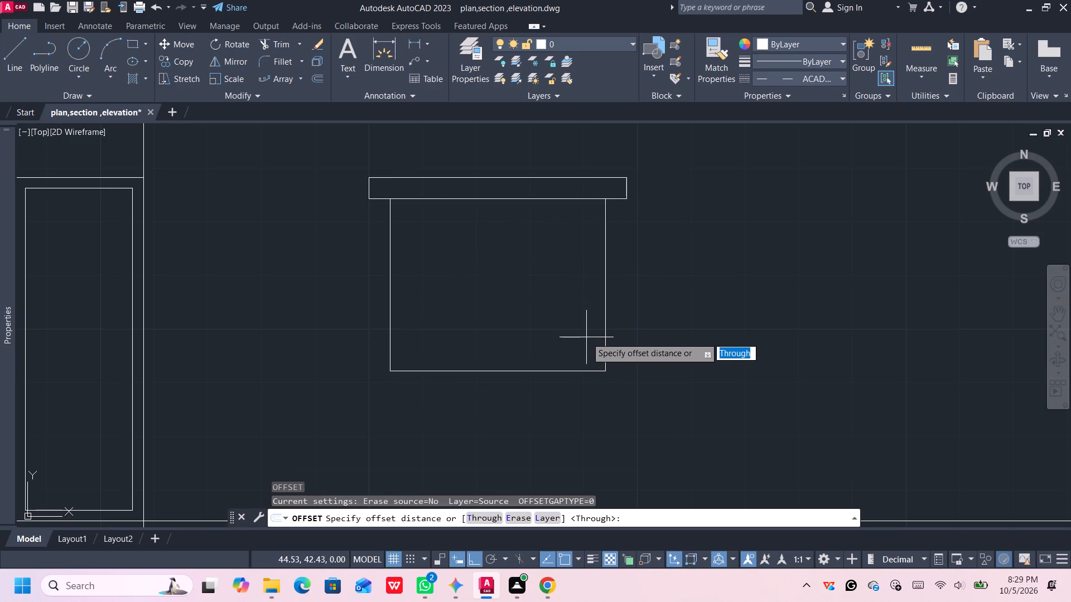
left_click(563, 370)
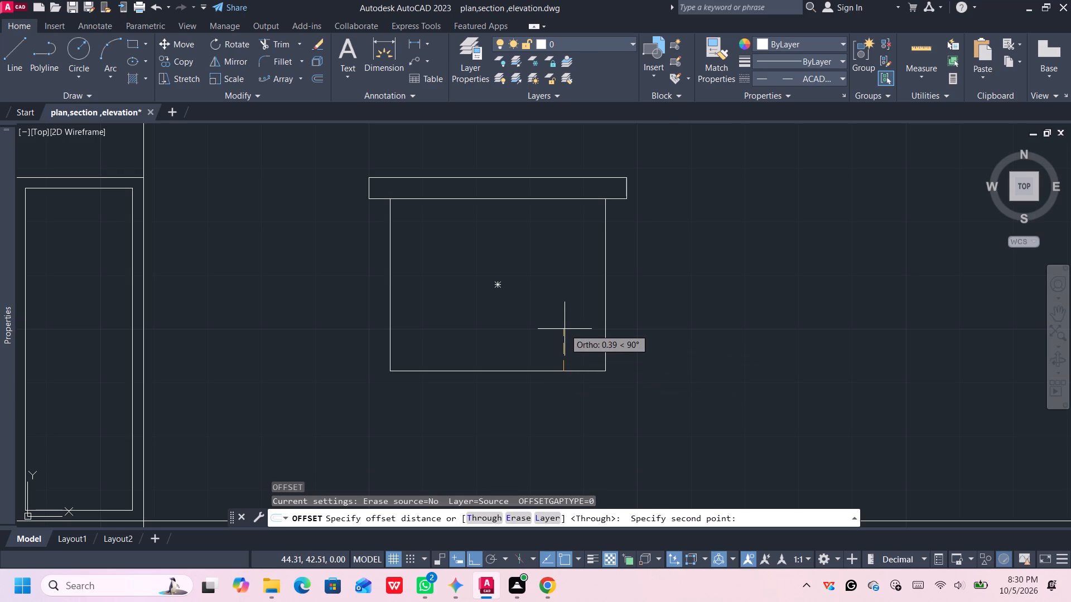
type("0.1")
key("Return")
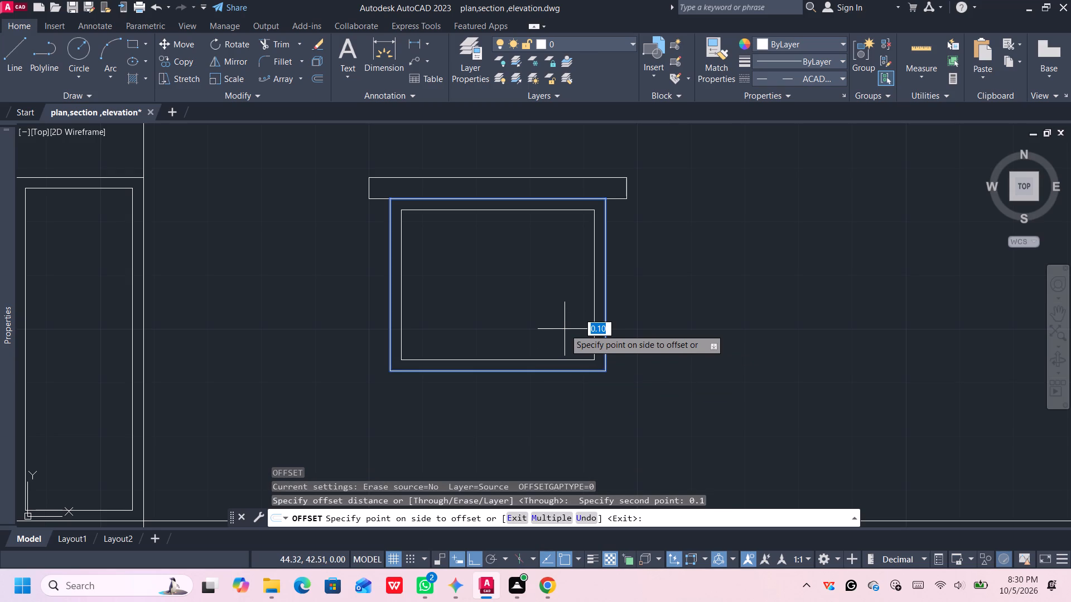
left_click(565, 329)
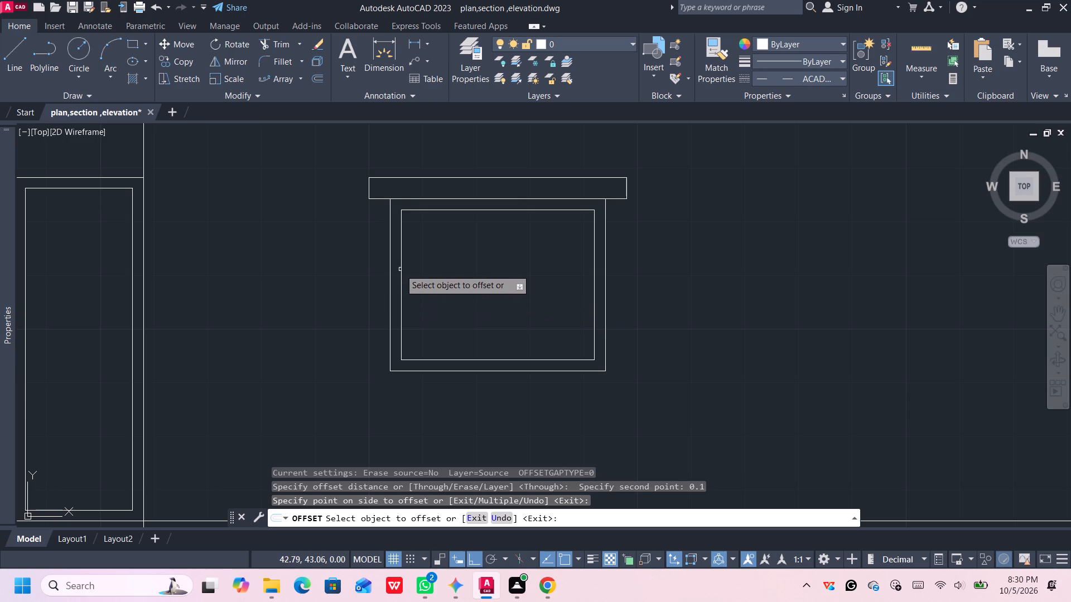
key("Escape")
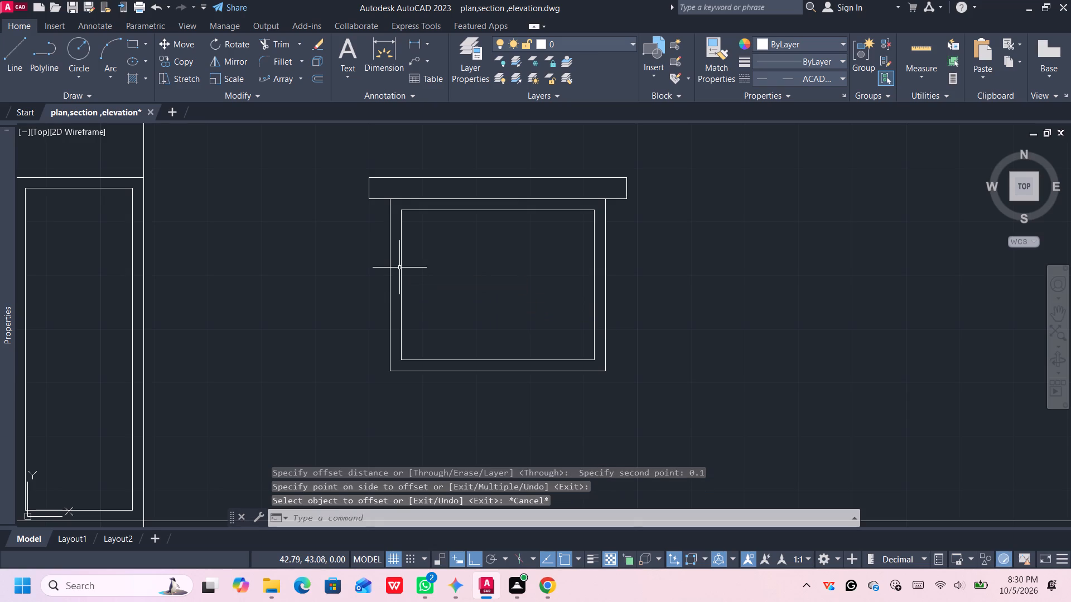
Explode the window's inner frame rectangle into separate lines.
left_click(402, 267)
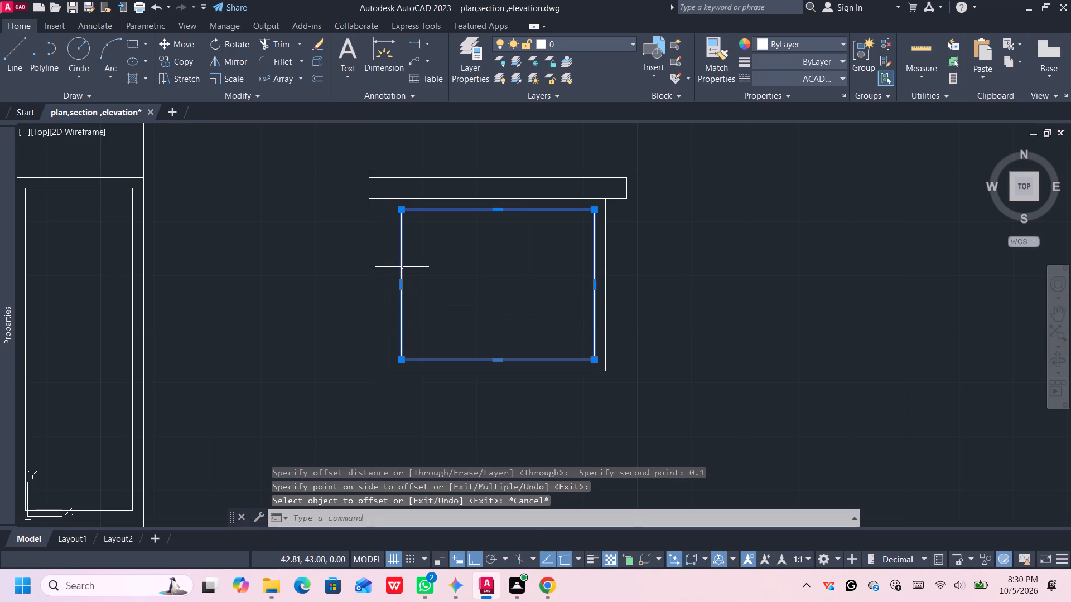
left_click(317, 62)
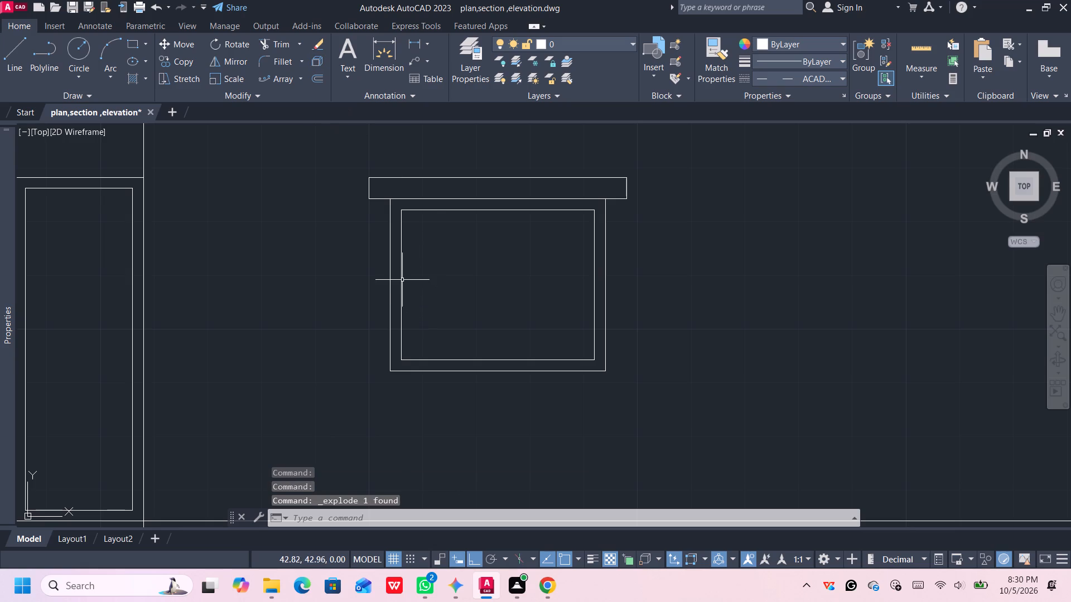
Form the first window mullion by offsetting the inner frame's left side 0.5 inward and that new line another 0.1.
left_click(402, 279)
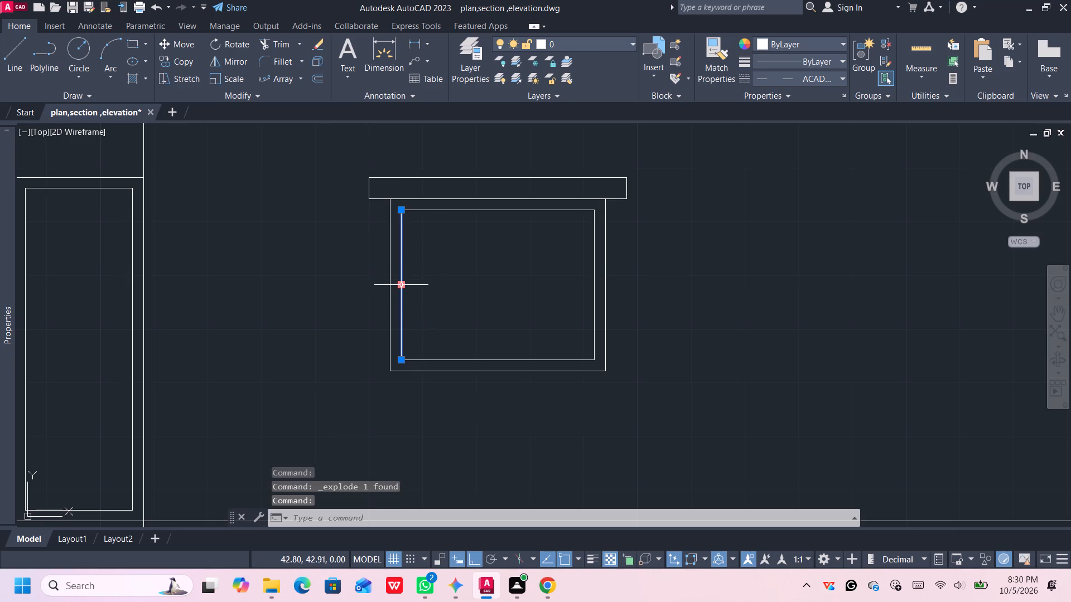
key("o")
key("Return")
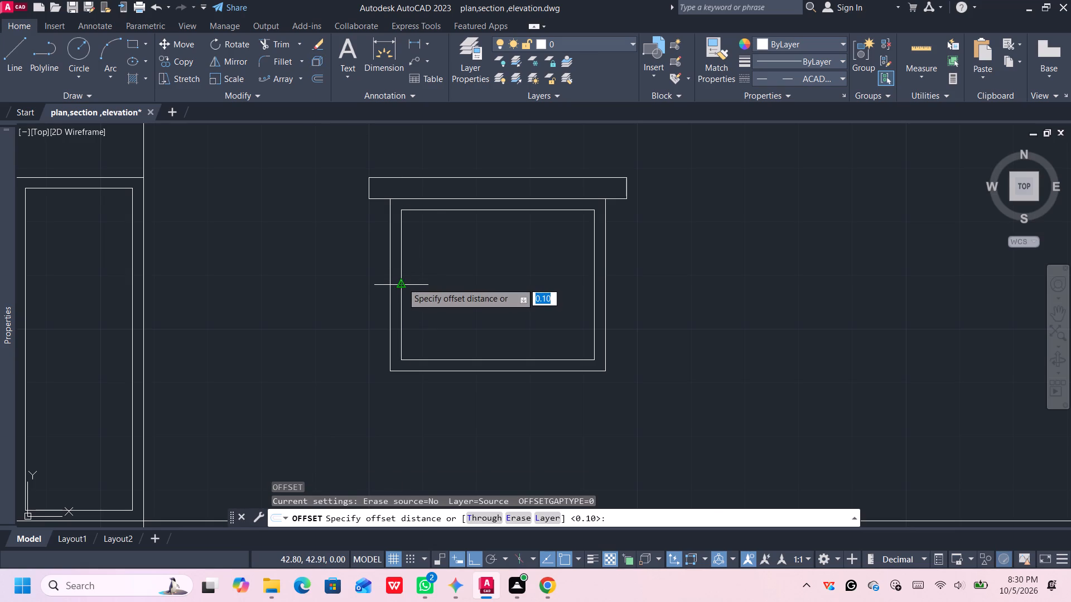
left_click(403, 282)
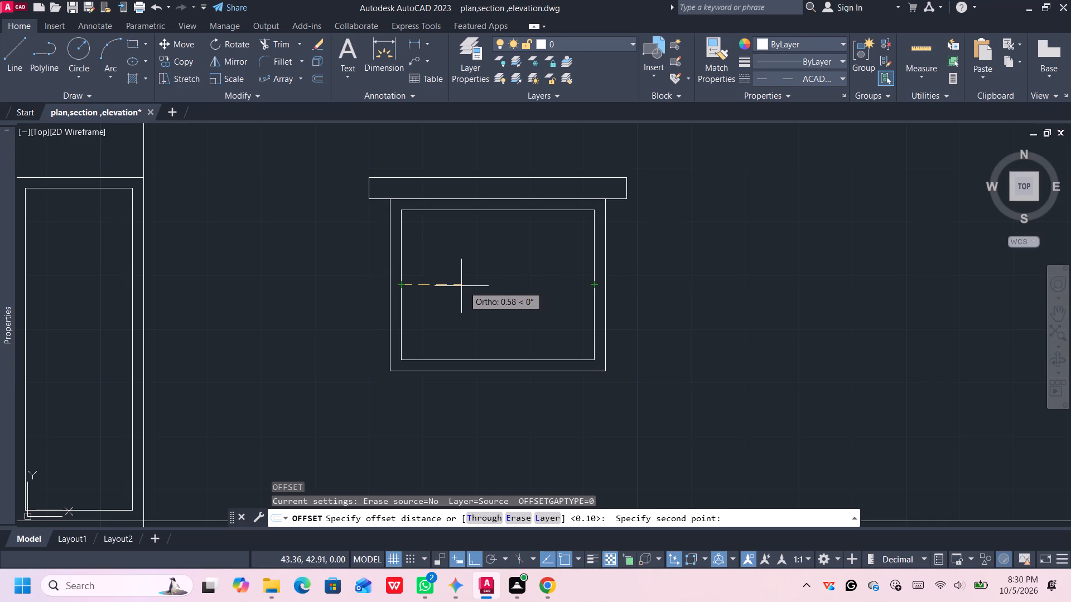
type("0.5")
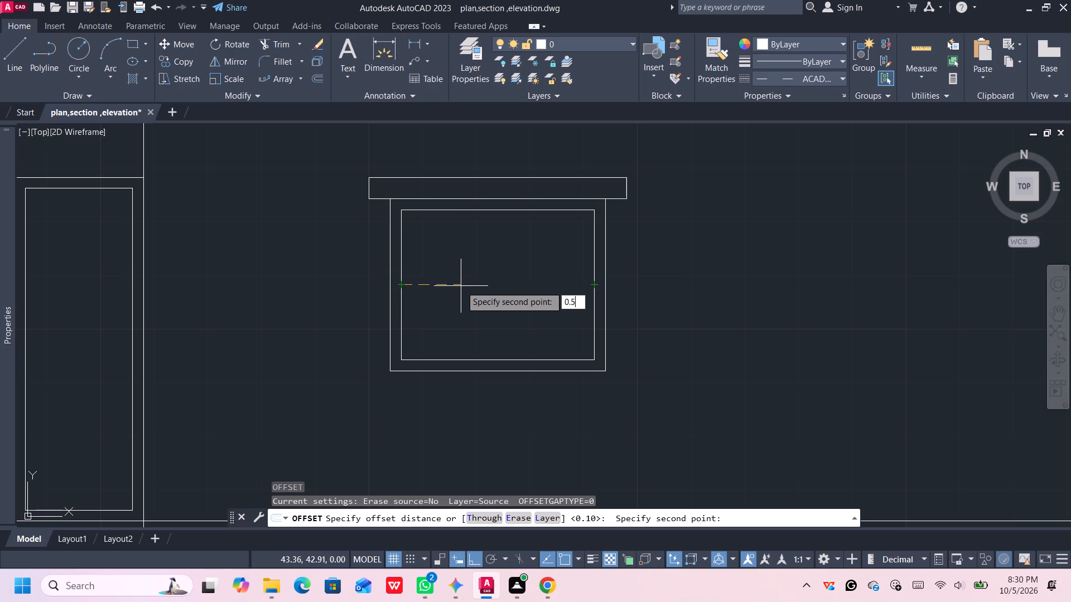
key("Return")
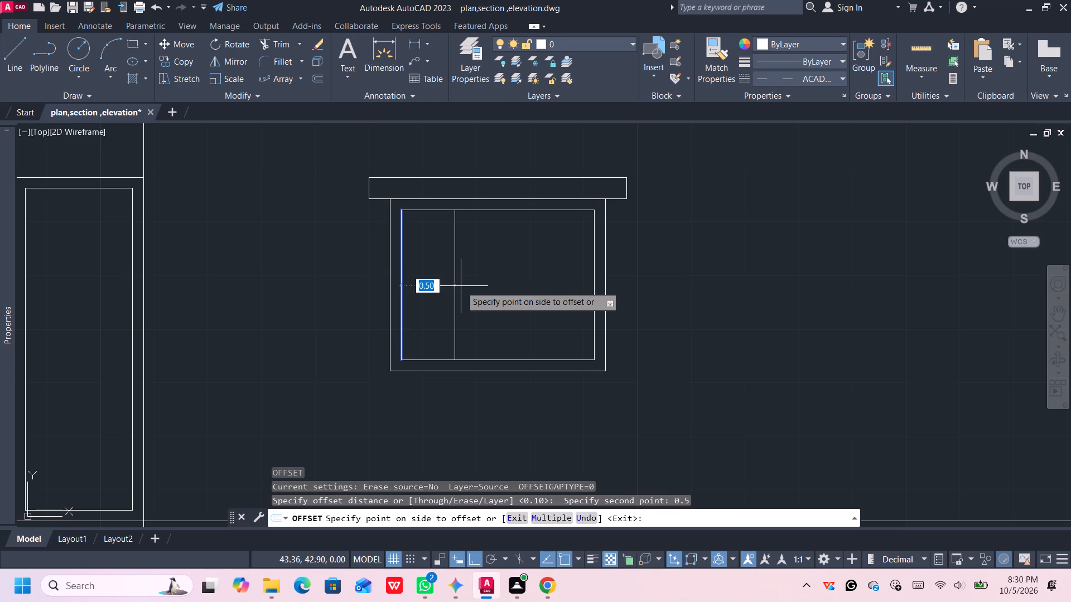
left_click(461, 286)
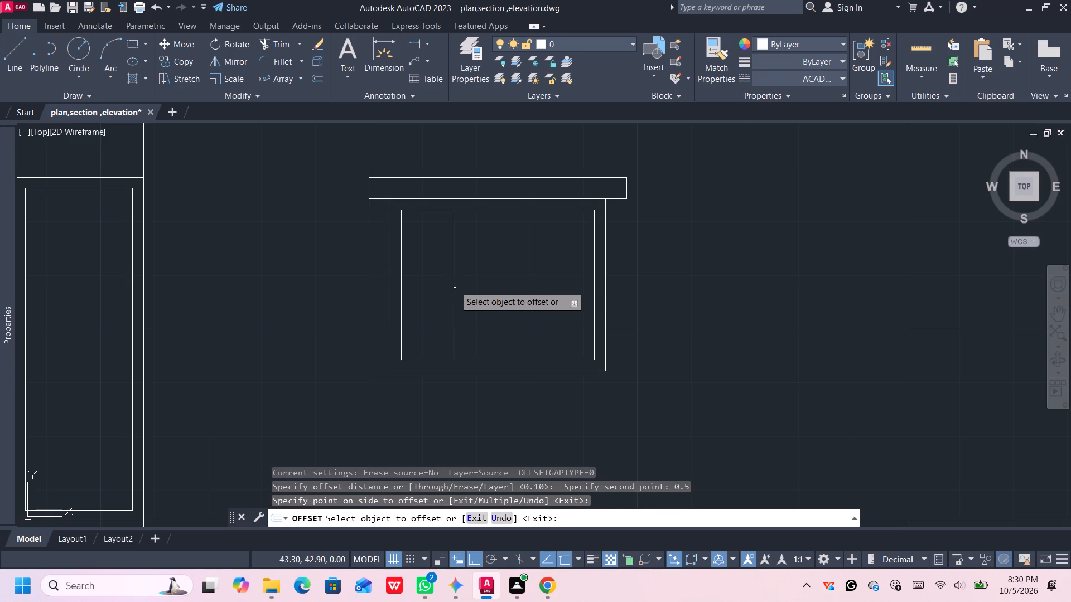
left_click(455, 286)
type(".1")
key("BackSpace")
key("BackSpace")
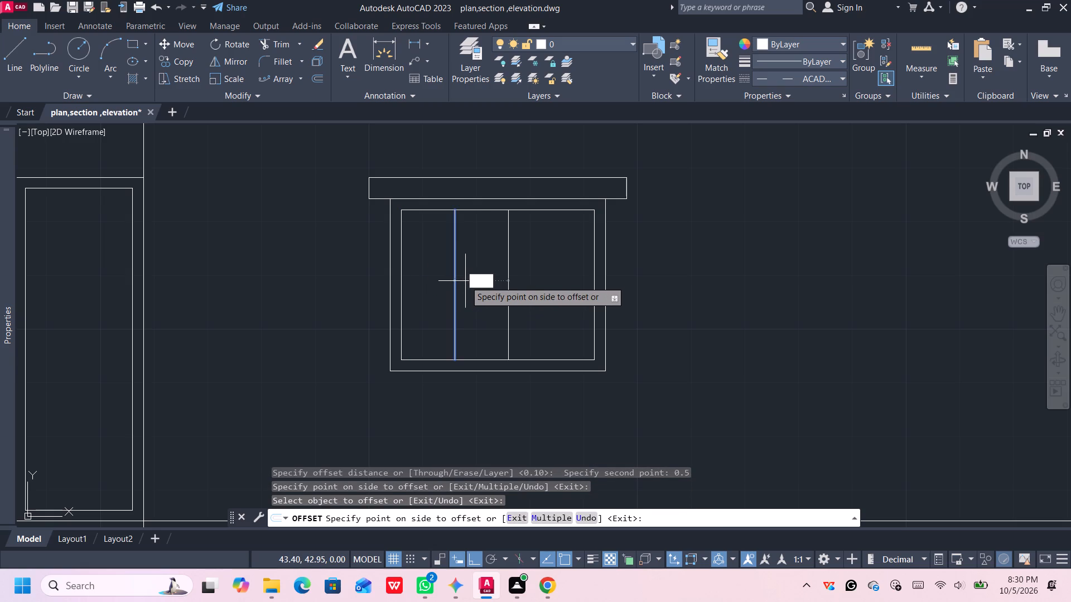
type("0.1")
key("Return")
Form the second window mullion by offsetting the first mullion's right edge 0.5 to the right and the resulting line 0.1.
left_click(465, 281)
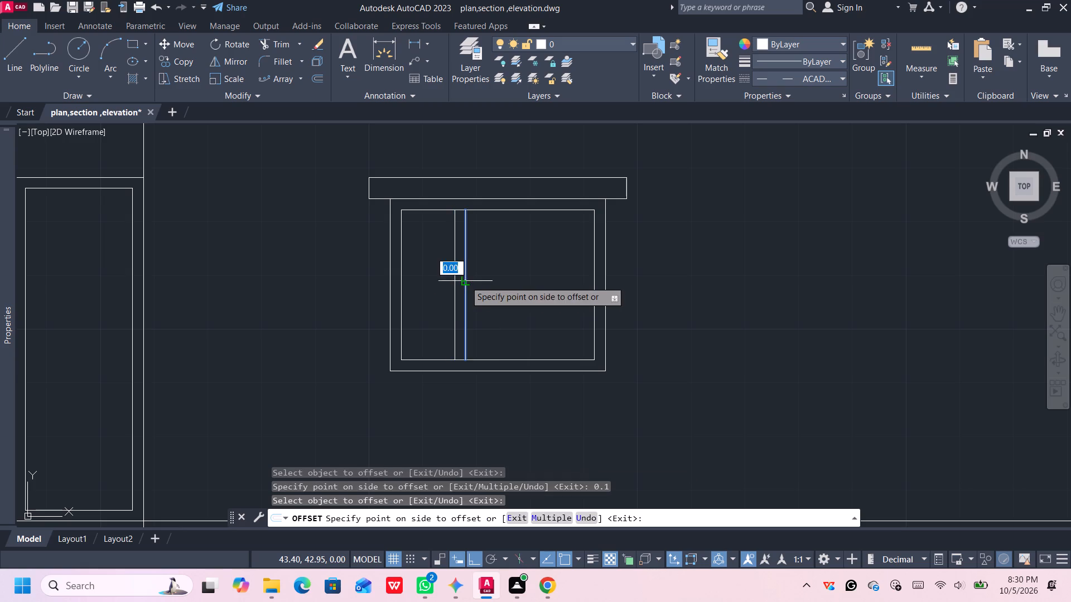
left_click(497, 264)
left_click(519, 272)
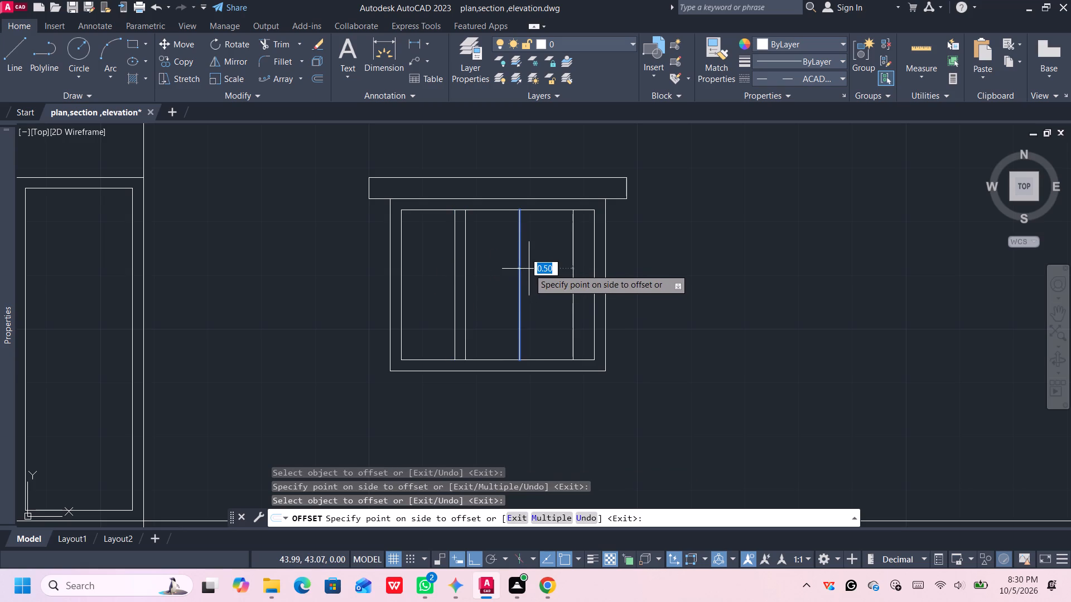
type("0.1")
key("Return")
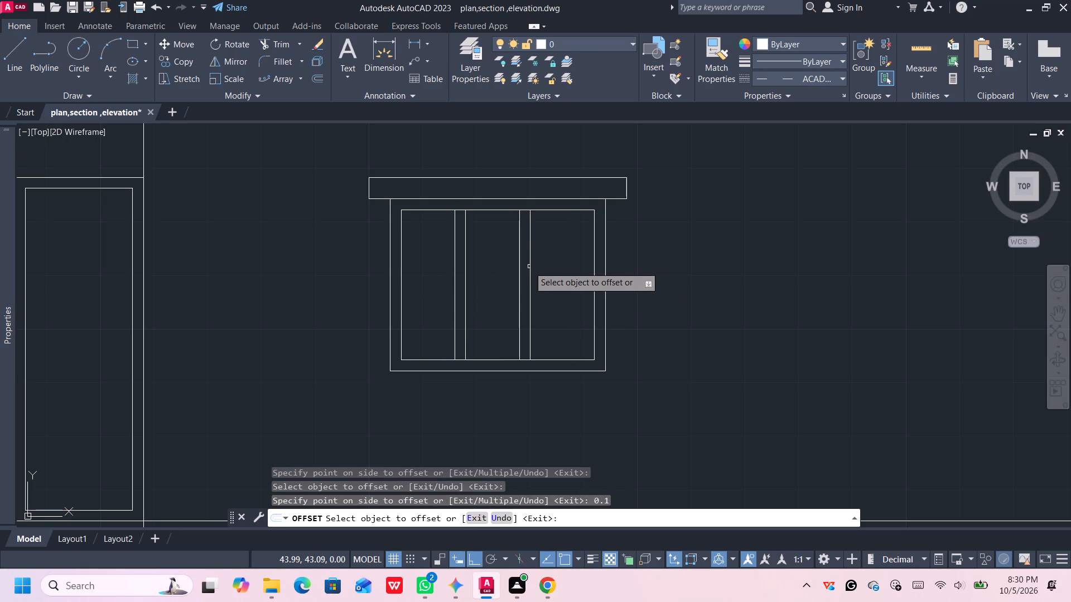
scroll(553, 282, "down", 2)
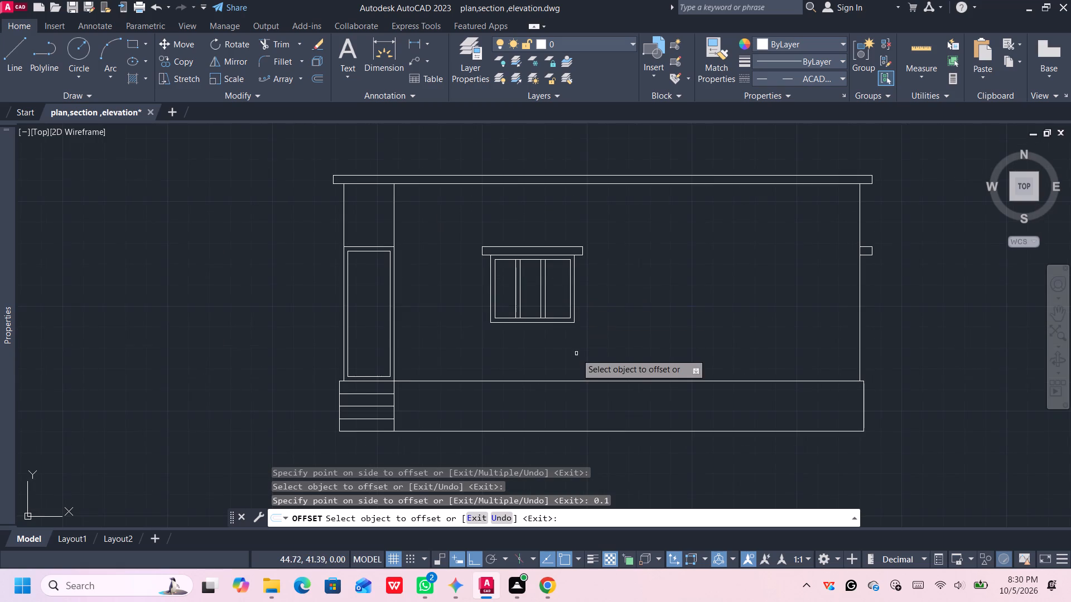
middle_click_drag(576, 349, 566, 321)
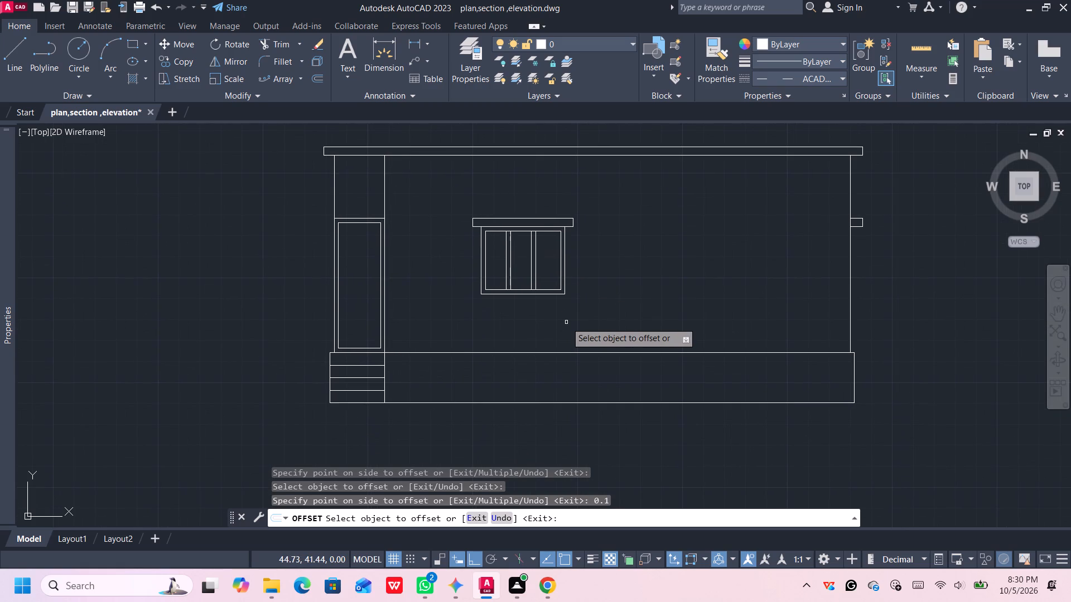
key("Escape")
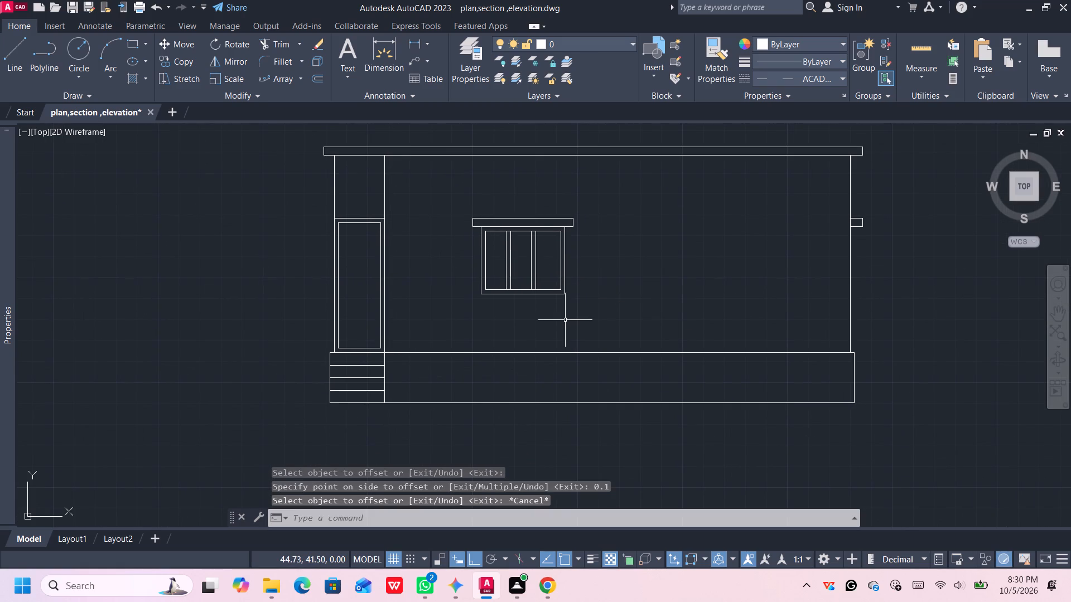
At the lintel projecting from the right wall, draw a 0.2 line outward from its lower outer corner and slope back to the upper corner.
middle_click_drag(544, 266, 525, 256)
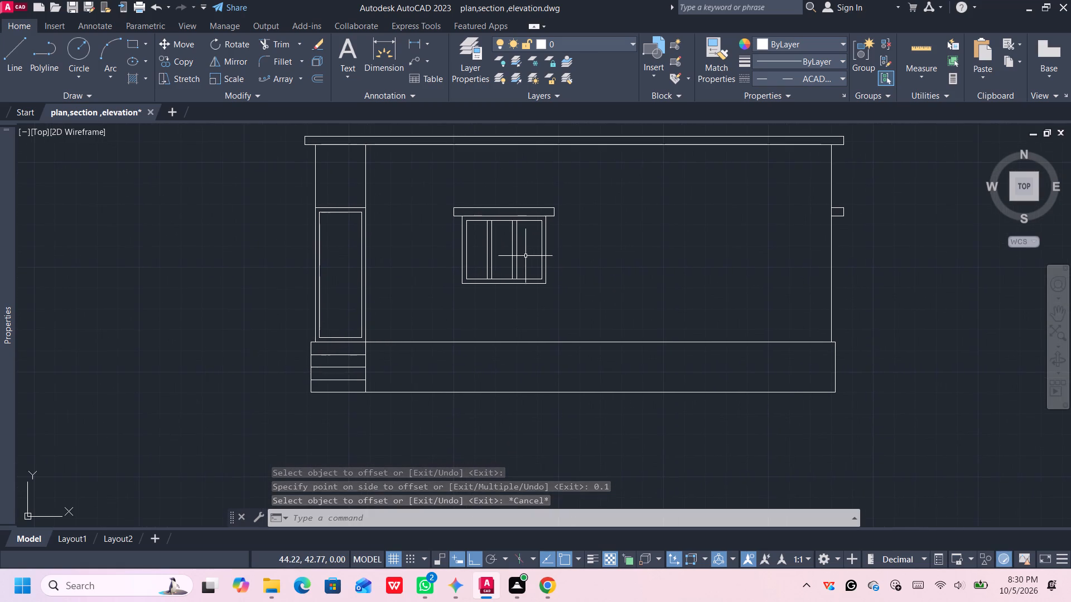
scroll(488, 251, "up", 2)
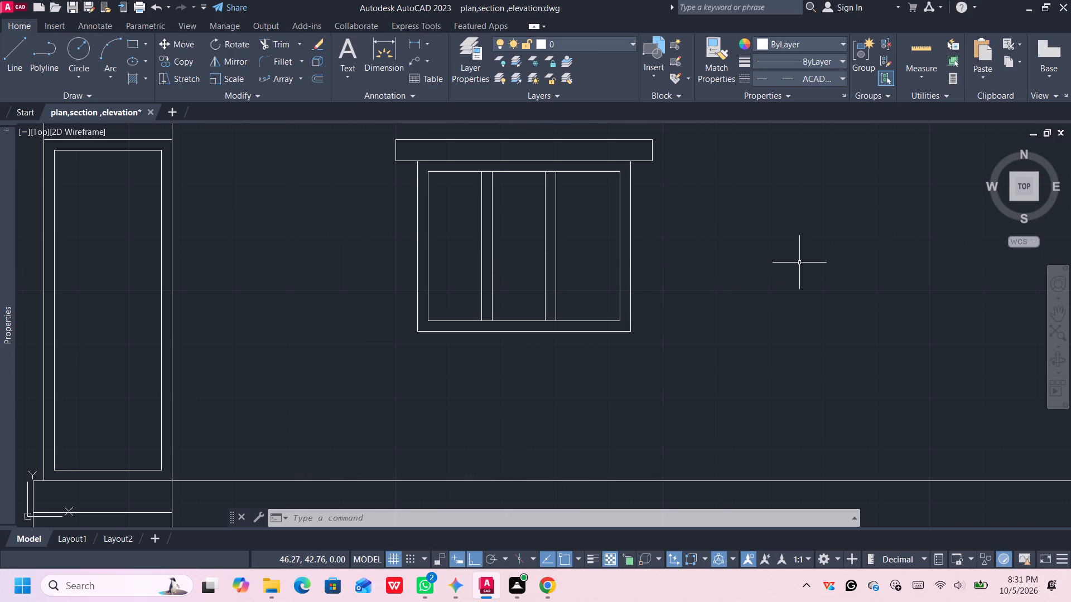
middle_click(426, 291)
scroll(672, 272, "down", 5)
middle_click_drag(905, 263, 645, 294)
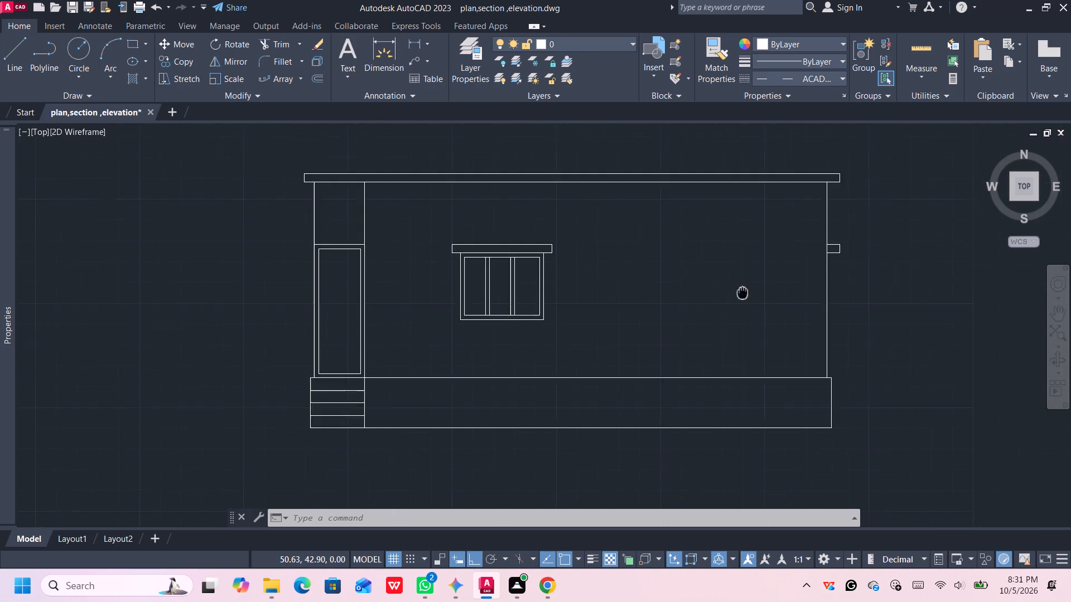
middle_click_drag(645, 294, 358, 328)
scroll(385, 302, "up", 2)
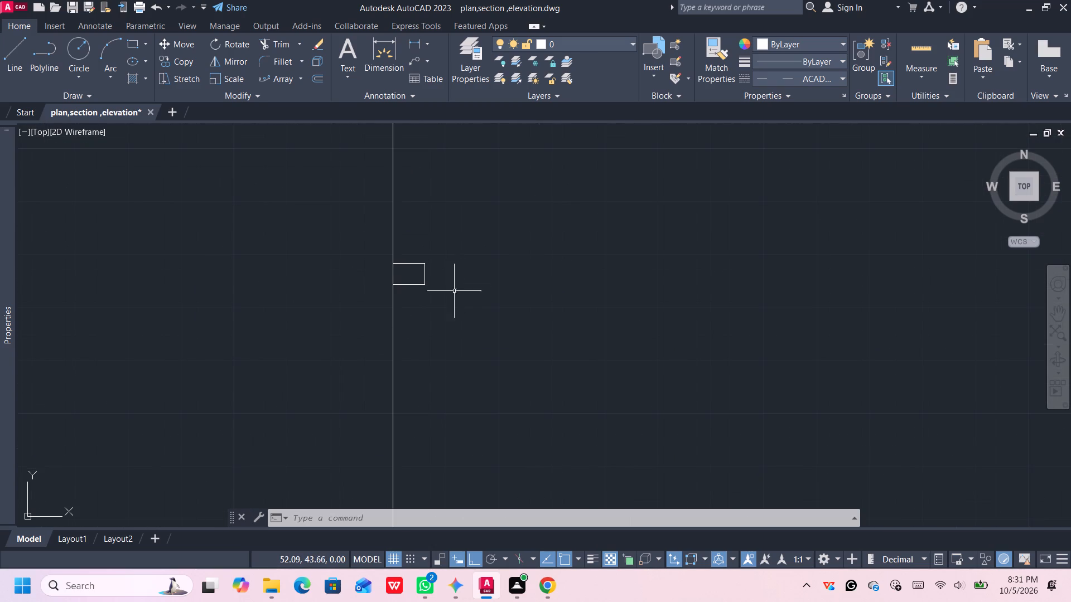
key("l")
key("Return")
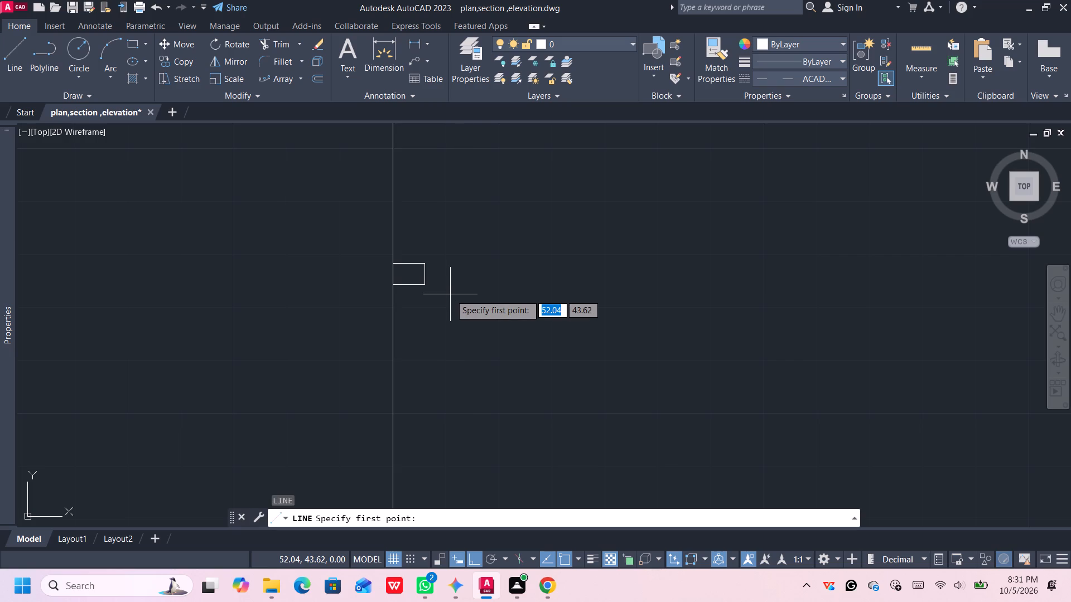
left_click(428, 287)
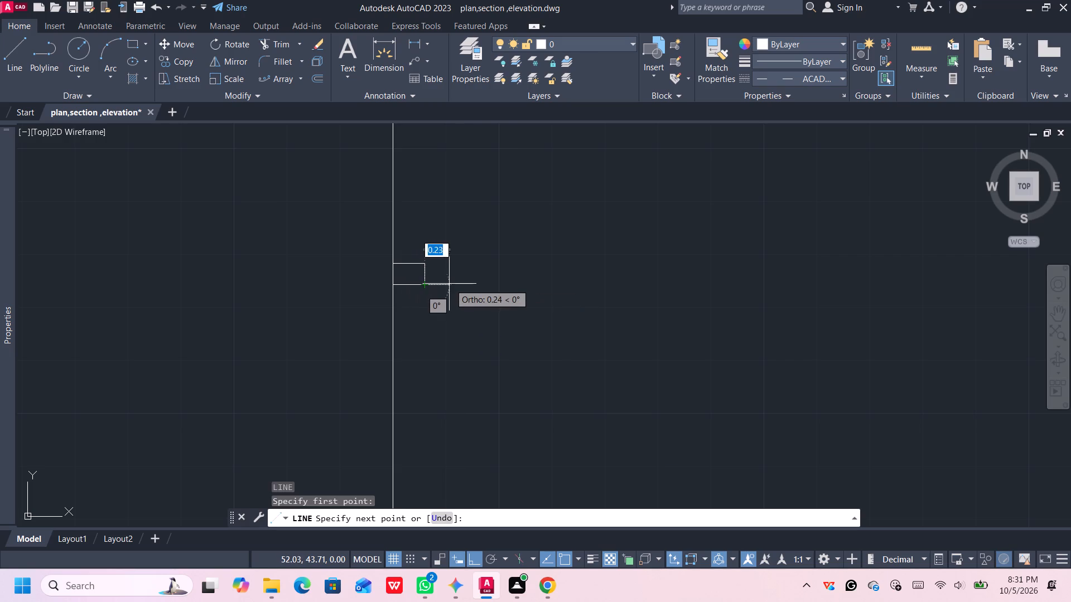
scroll(447, 284, "up", 1)
type("0.2")
key("Return")
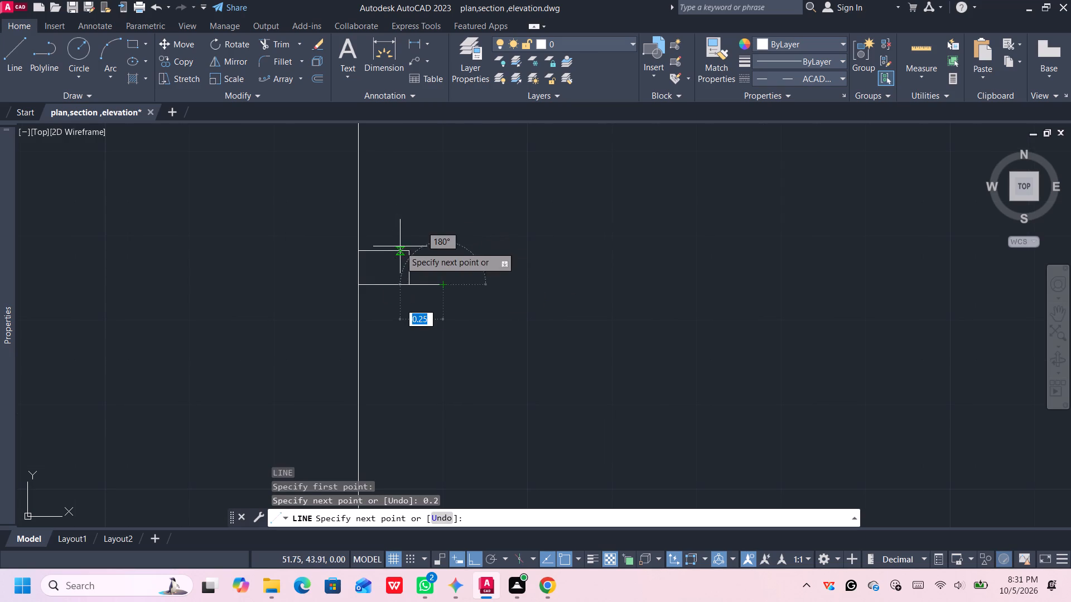
left_click(406, 251)
key("space")
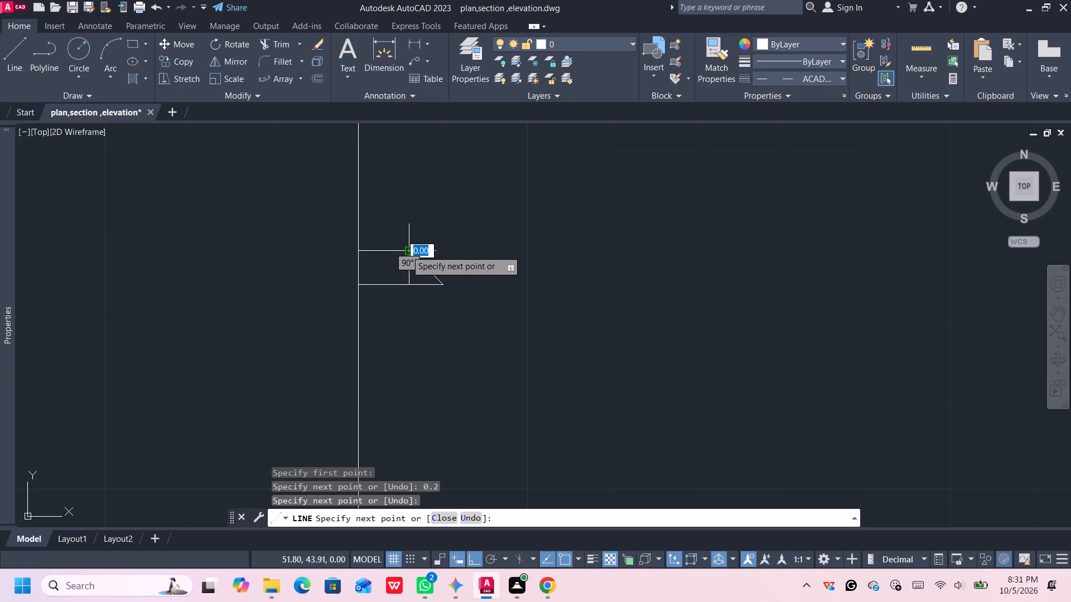
Delete the vertical end line inside the projecting lintel's new sloped profile.
left_click(408, 263)
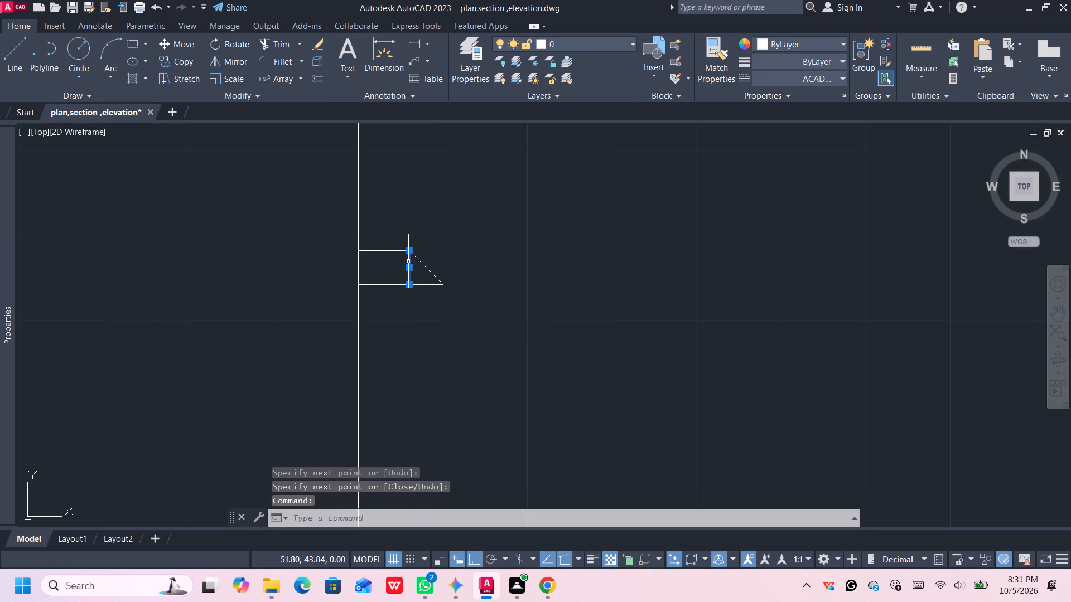
key("Delete")
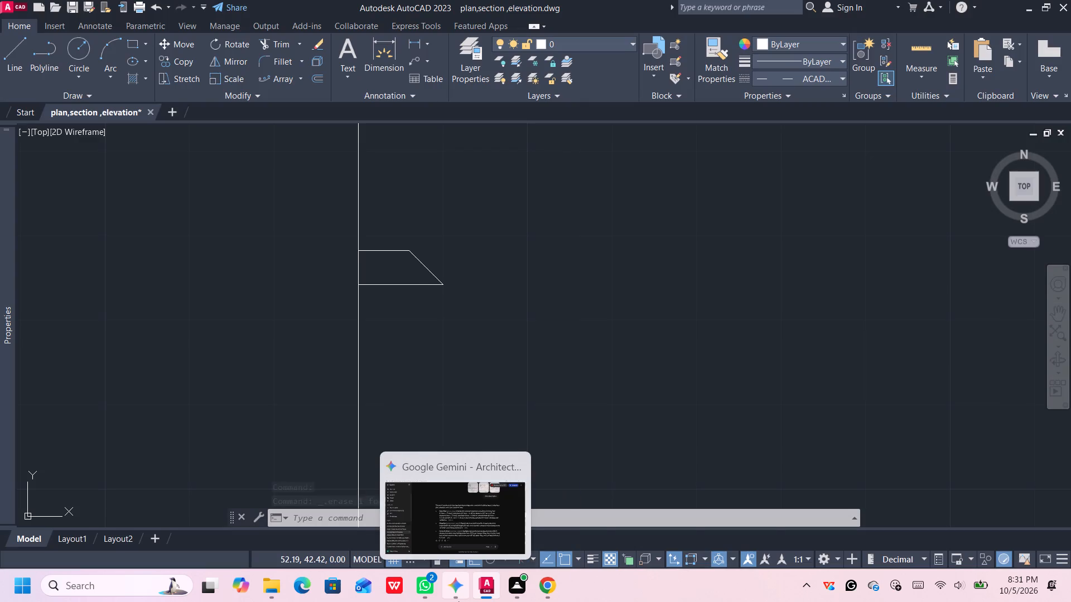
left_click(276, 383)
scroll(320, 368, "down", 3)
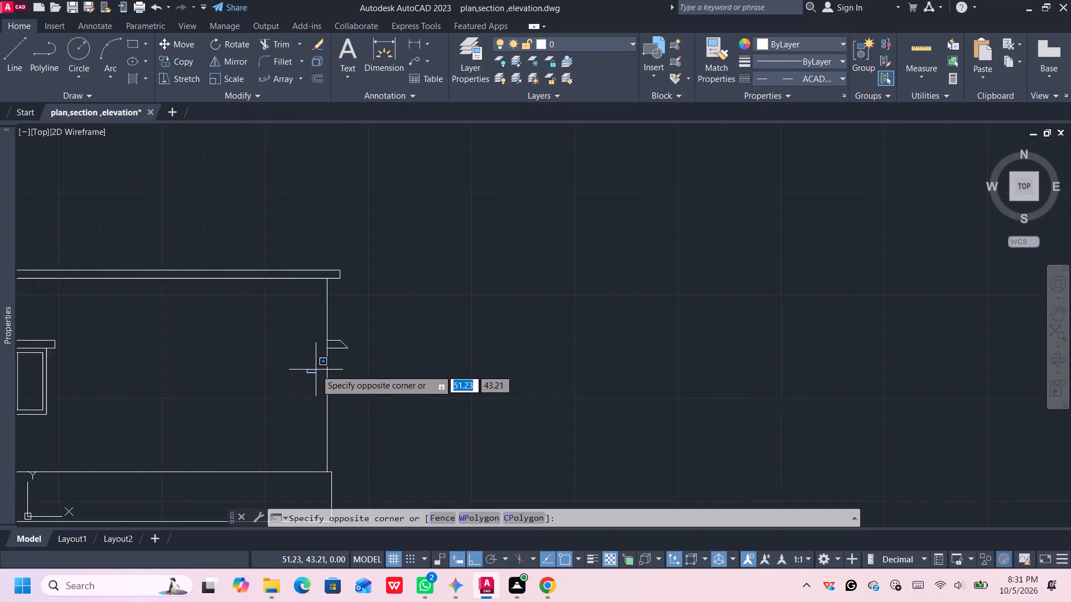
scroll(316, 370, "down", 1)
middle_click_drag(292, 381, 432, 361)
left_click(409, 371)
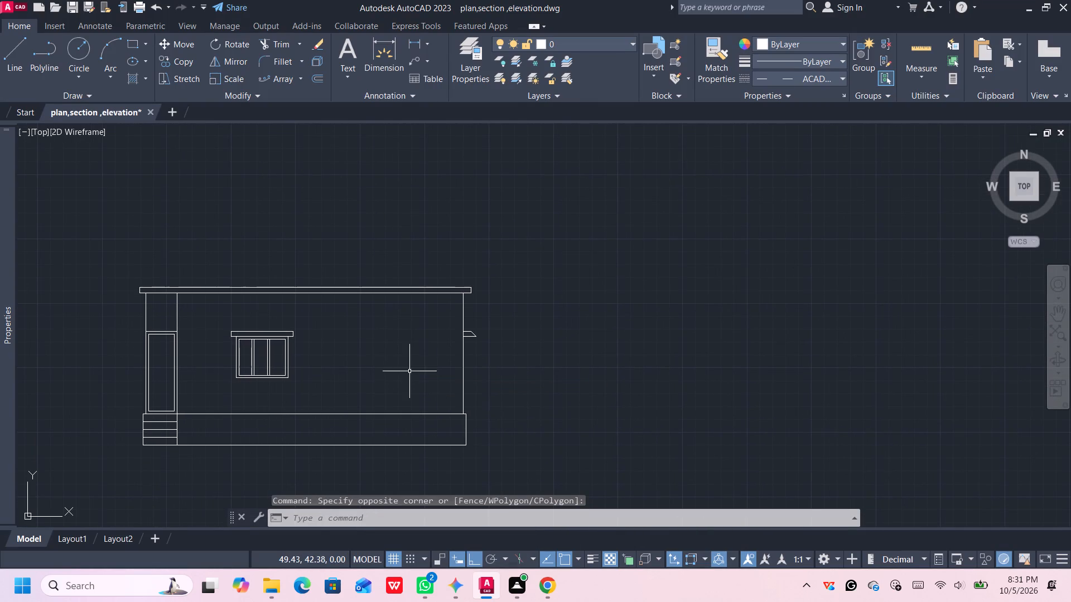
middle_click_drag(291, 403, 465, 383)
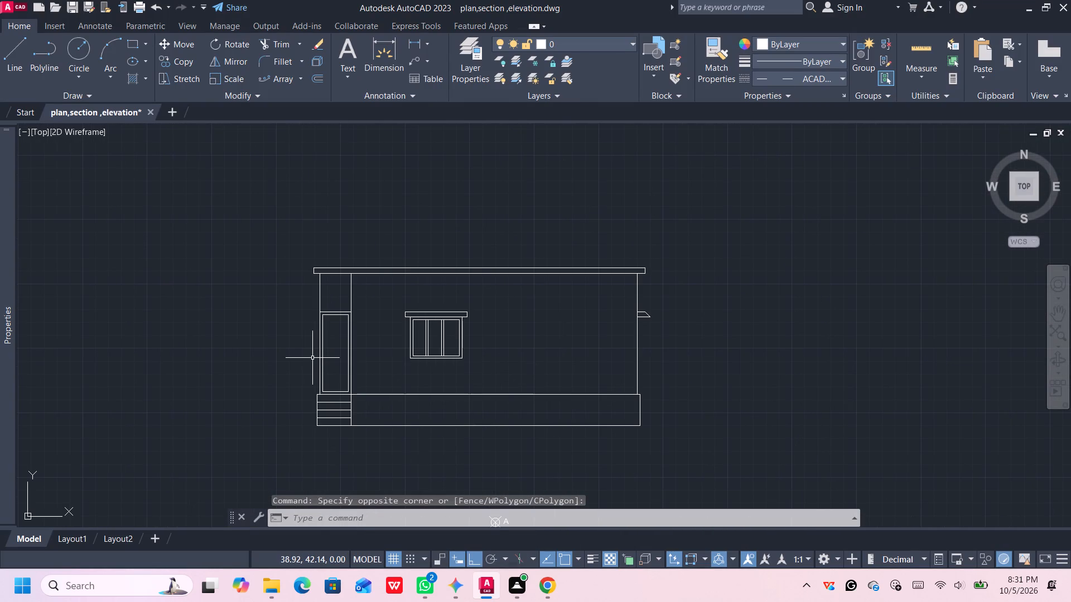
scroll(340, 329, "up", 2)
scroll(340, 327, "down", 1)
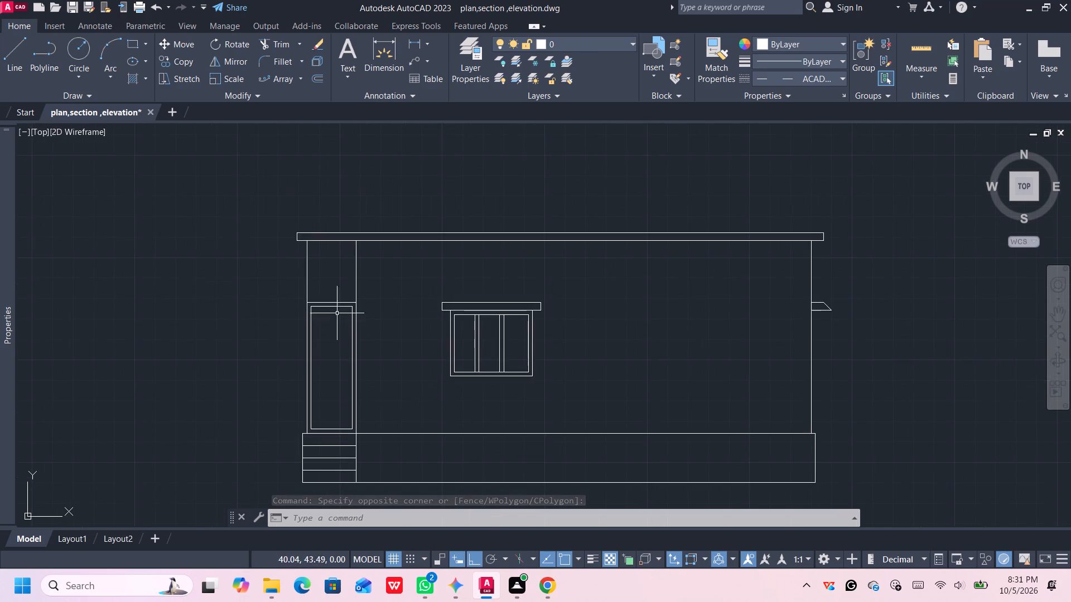
Explode the door's inner frame rectangle into separate lines.
scroll(333, 310, "up", 1)
left_click(333, 305)
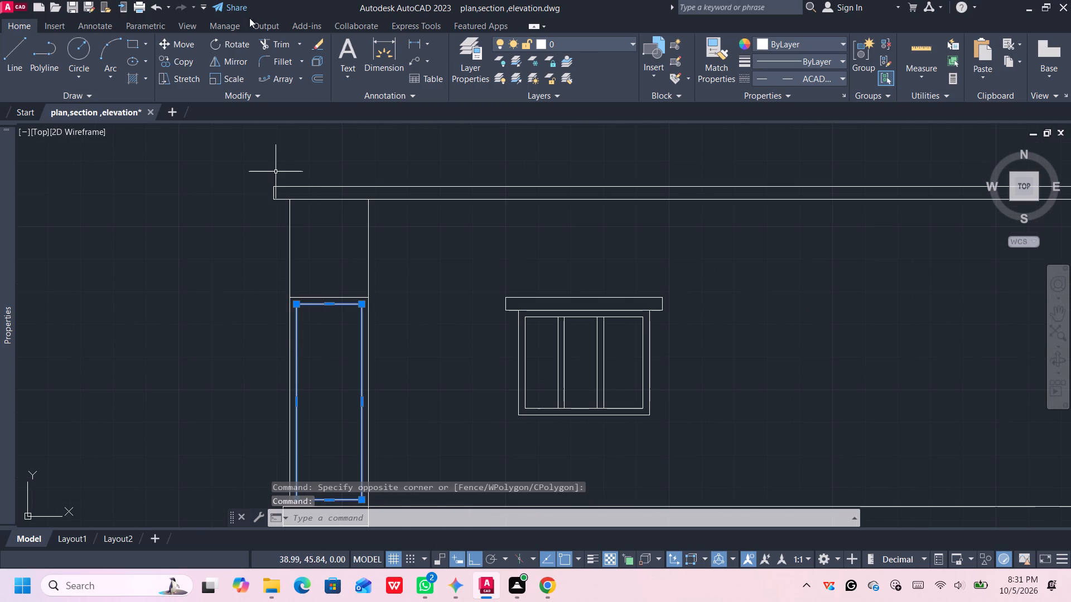
left_click(312, 60)
Form the door's middle rail by offsetting the inner frame's top line 1.5 downward and the resulting line another 0.1 down.
middle_click_drag(336, 308, 351, 191)
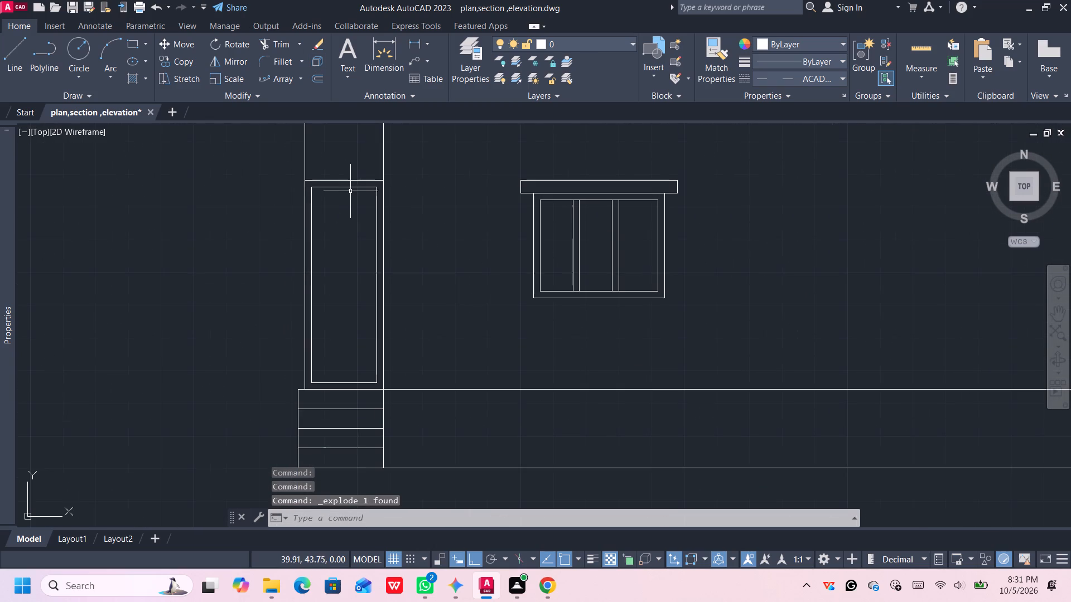
left_click(345, 188)
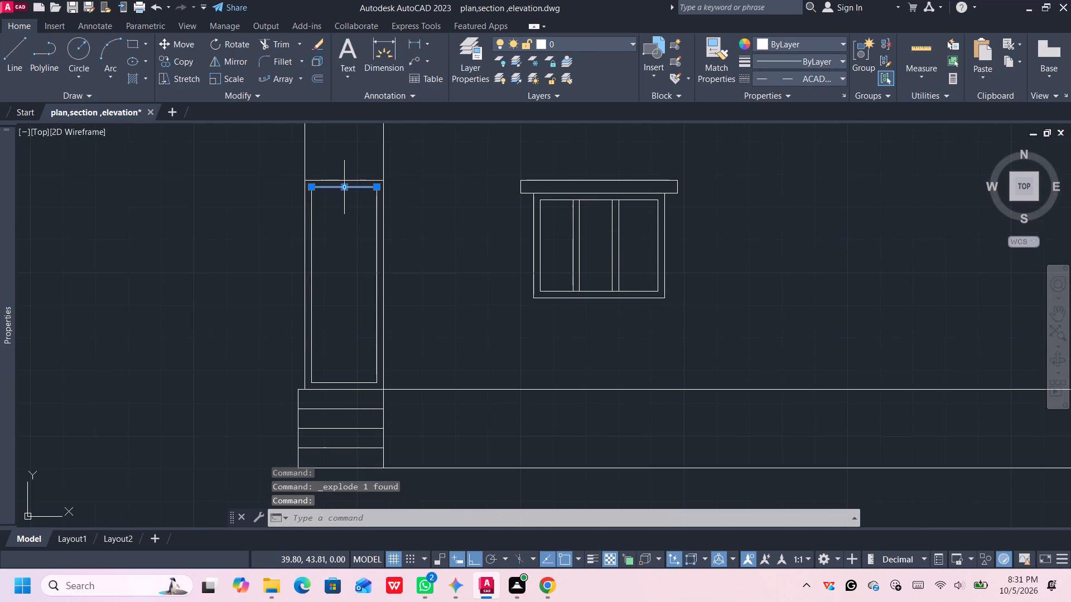
key("o")
key("Return")
left_click(341, 186)
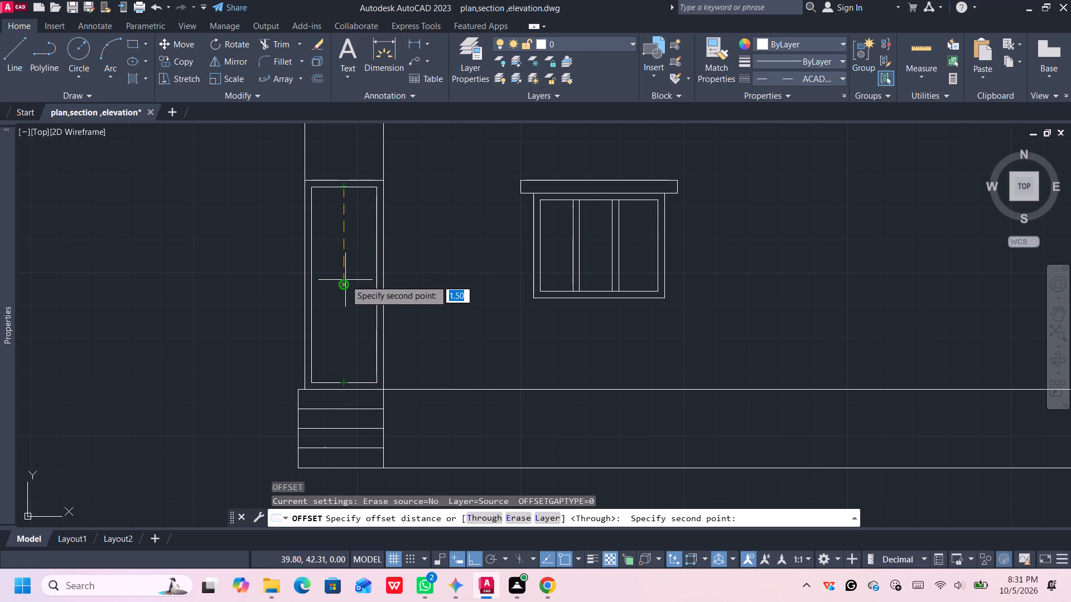
scroll(345, 280, "up", 1)
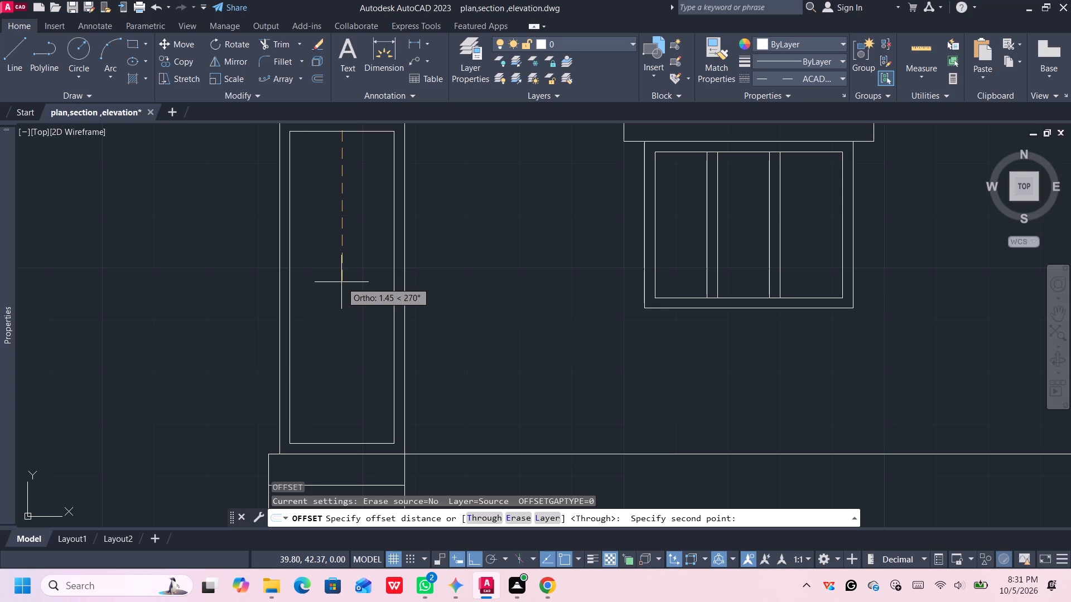
type("1.5")
key("Return")
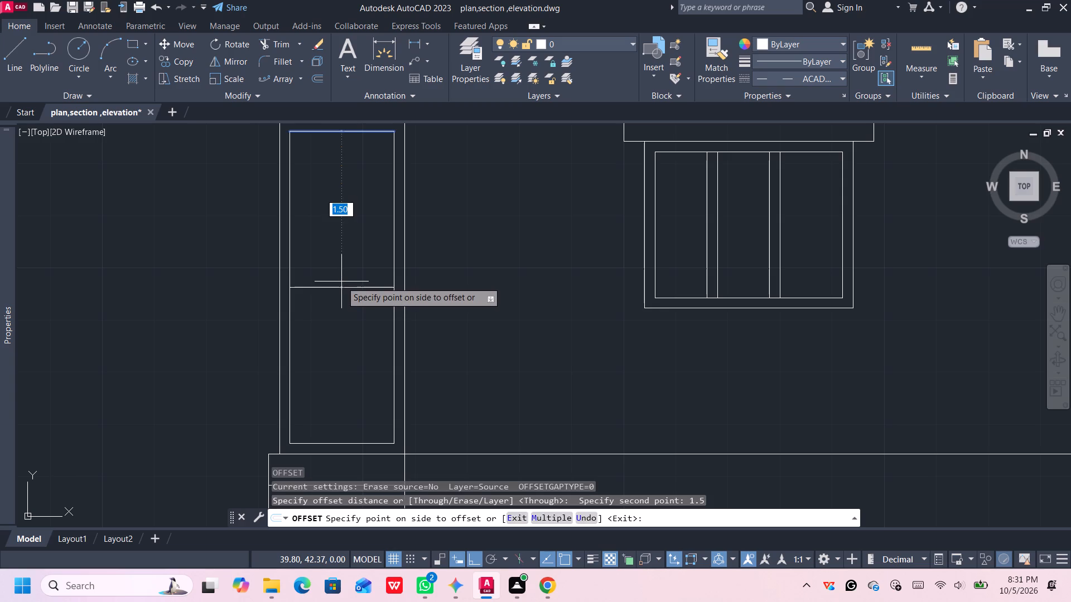
left_click(341, 280)
left_click(337, 288)
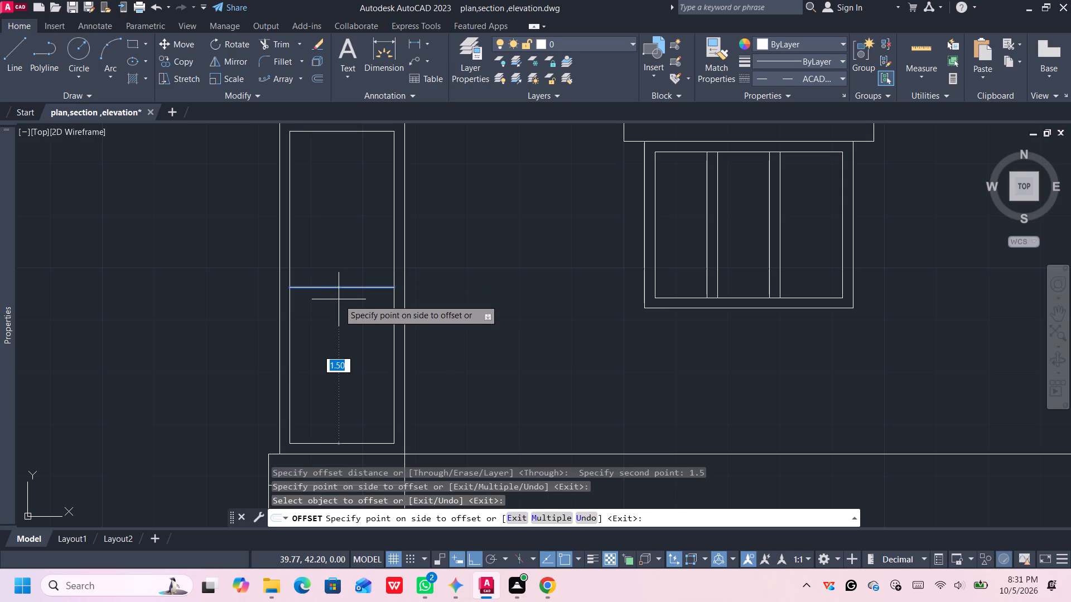
type("0.1")
key("Return")
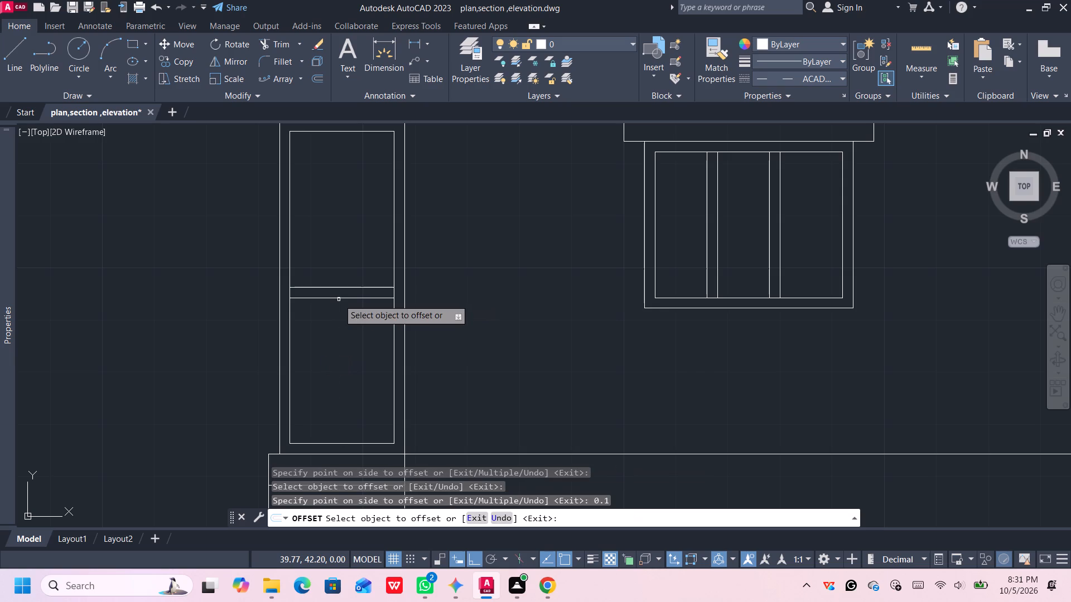
scroll(339, 299, "down", 2)
scroll(418, 303, "up", 1)
scroll(418, 302, "down", 1)
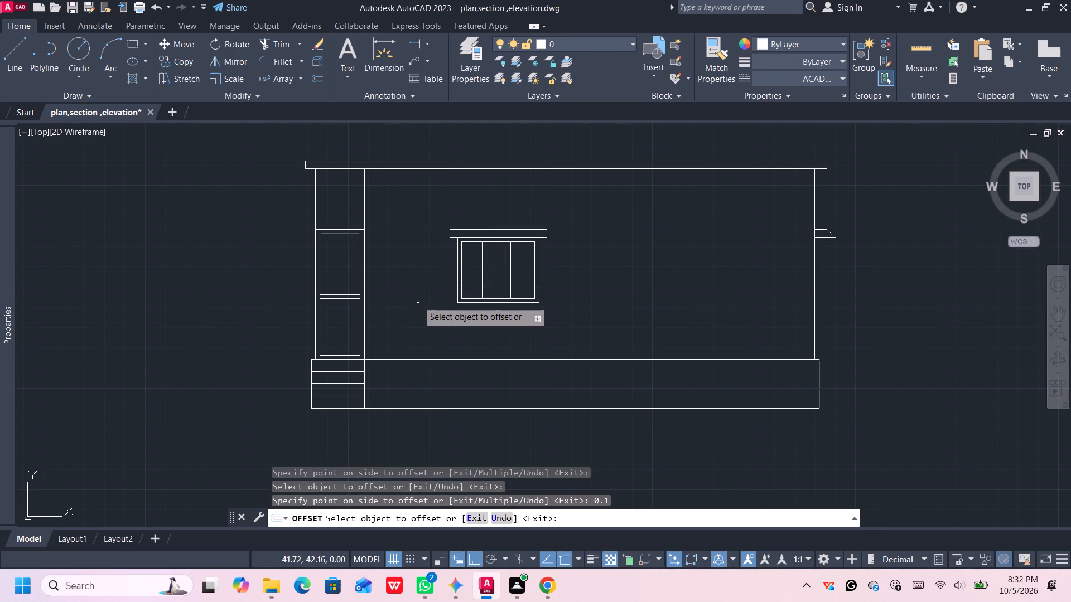
key("space")
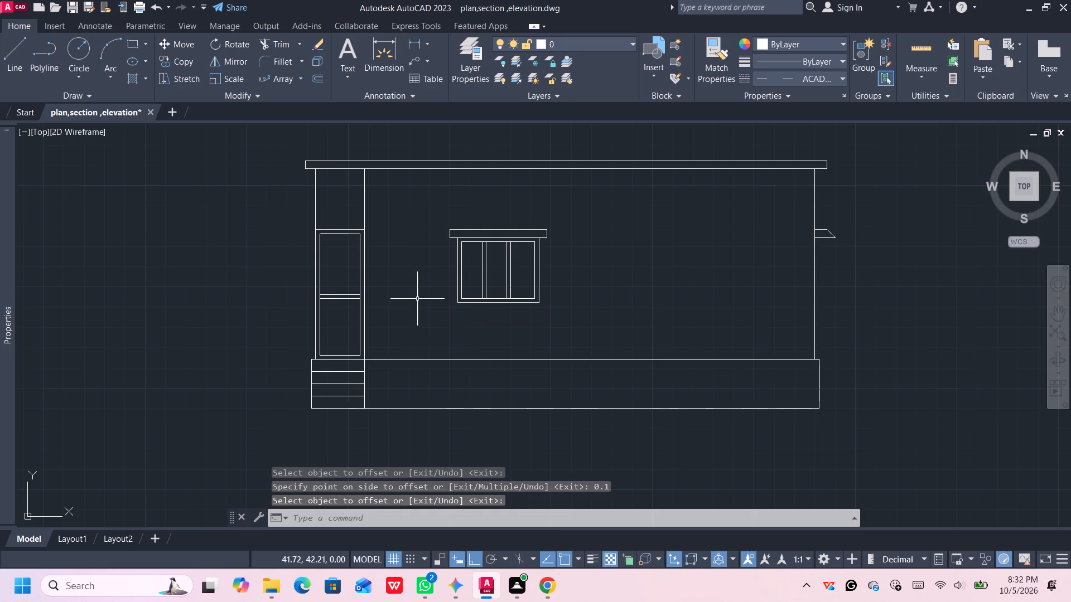
Add a horizontal multileader labelled "Plinth" pointing to the plinth's upper right corner in the elevation.
scroll(436, 301, "down", 1)
scroll(563, 355, "down", 1)
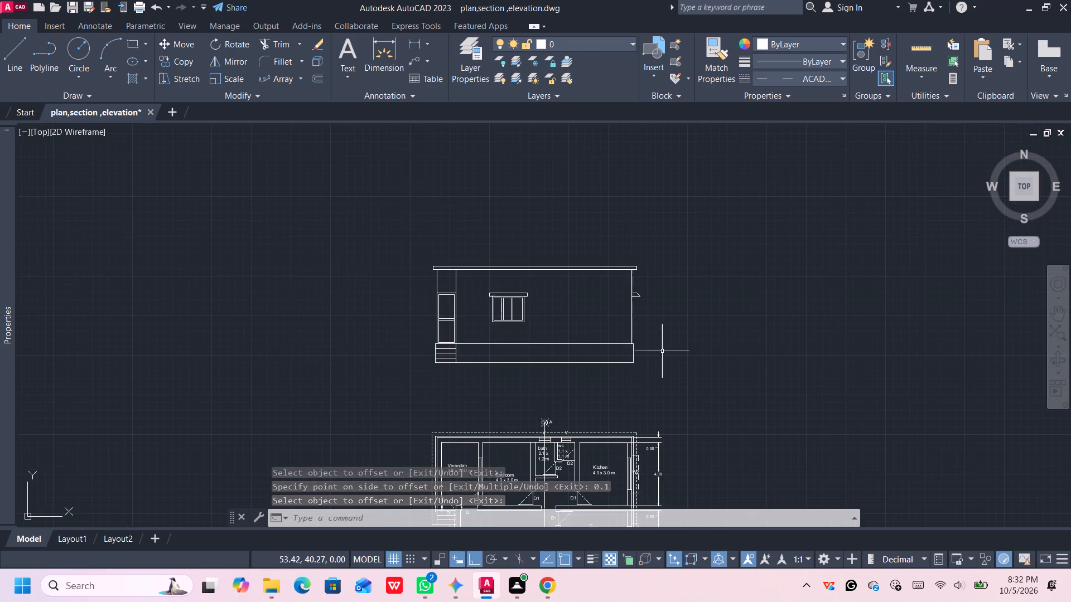
middle_click_drag(662, 350, 470, 331)
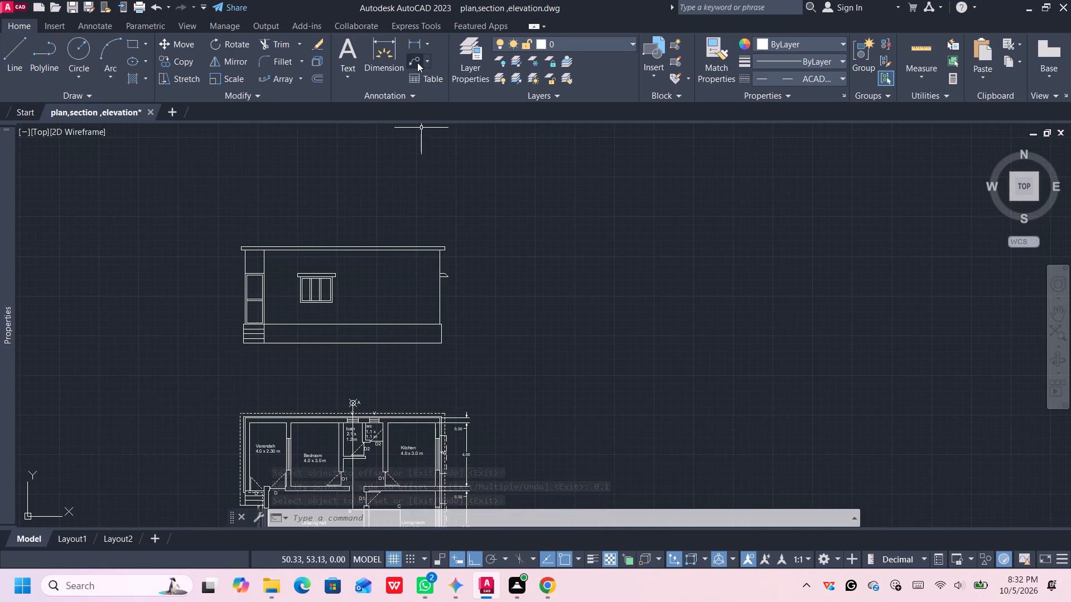
left_click(417, 62)
scroll(451, 332, "up", 3)
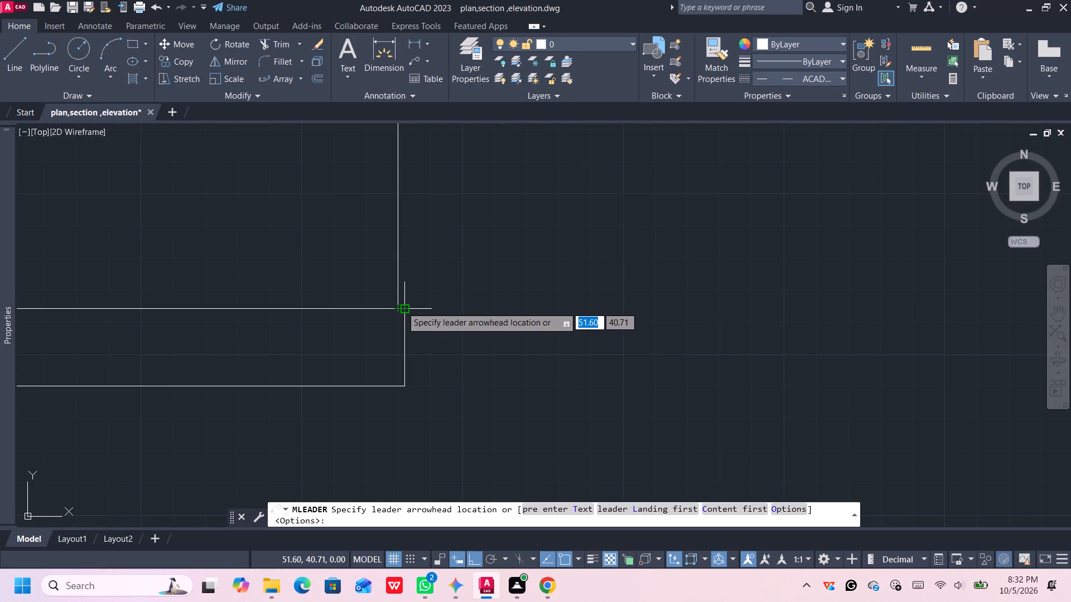
left_click(401, 307)
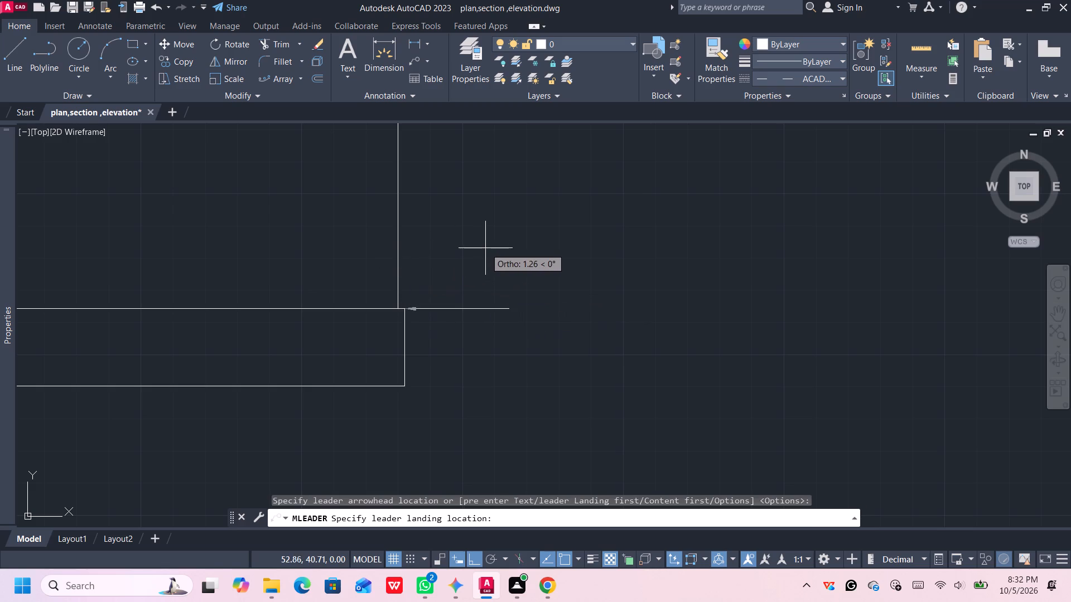
left_click(459, 289)
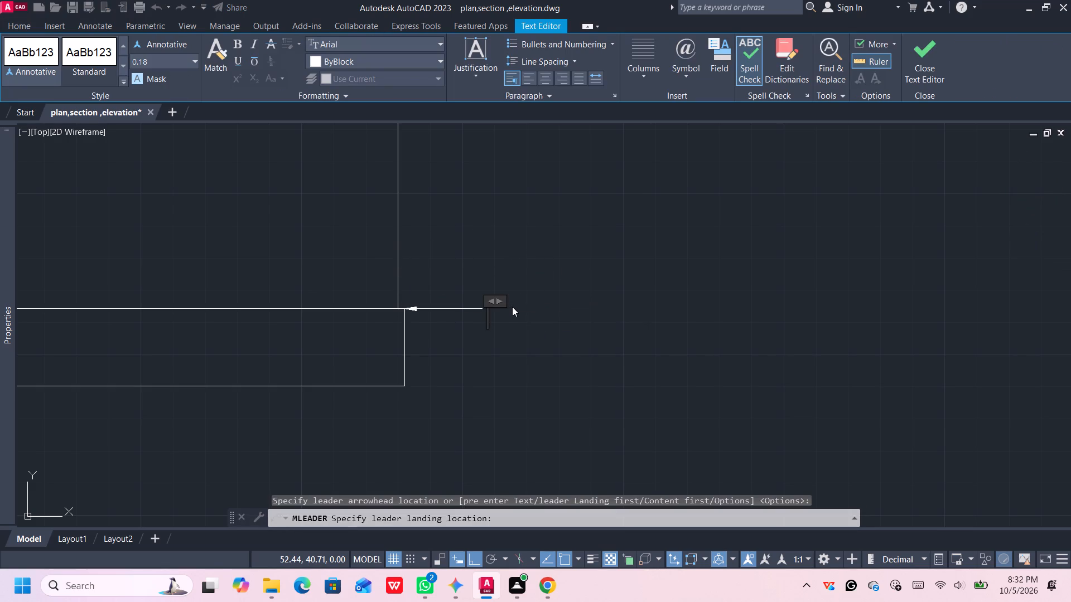
type("plim")
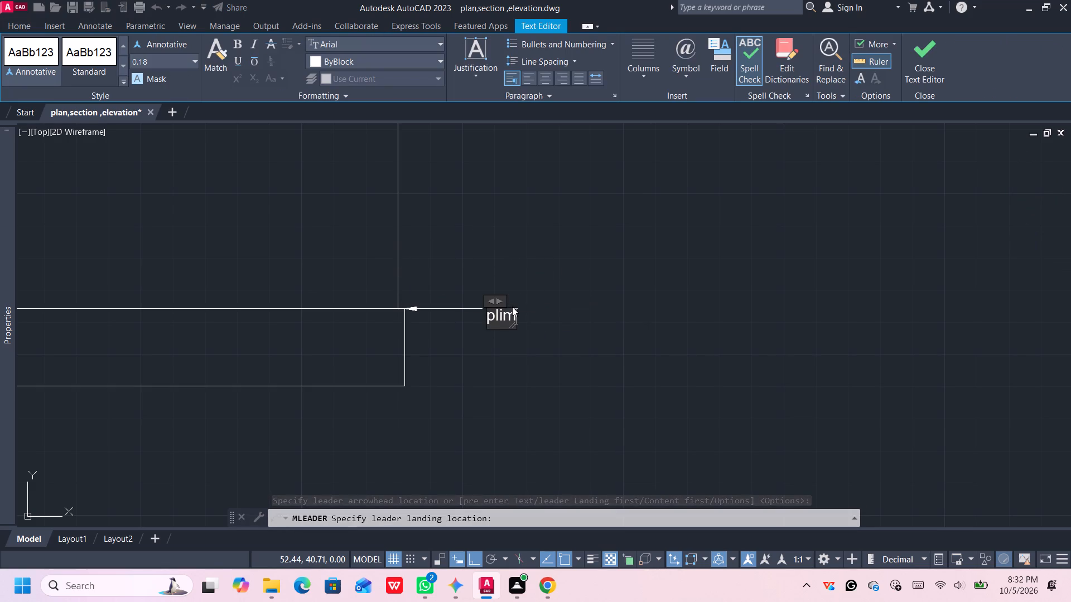
key("BackSpace")
key("n")
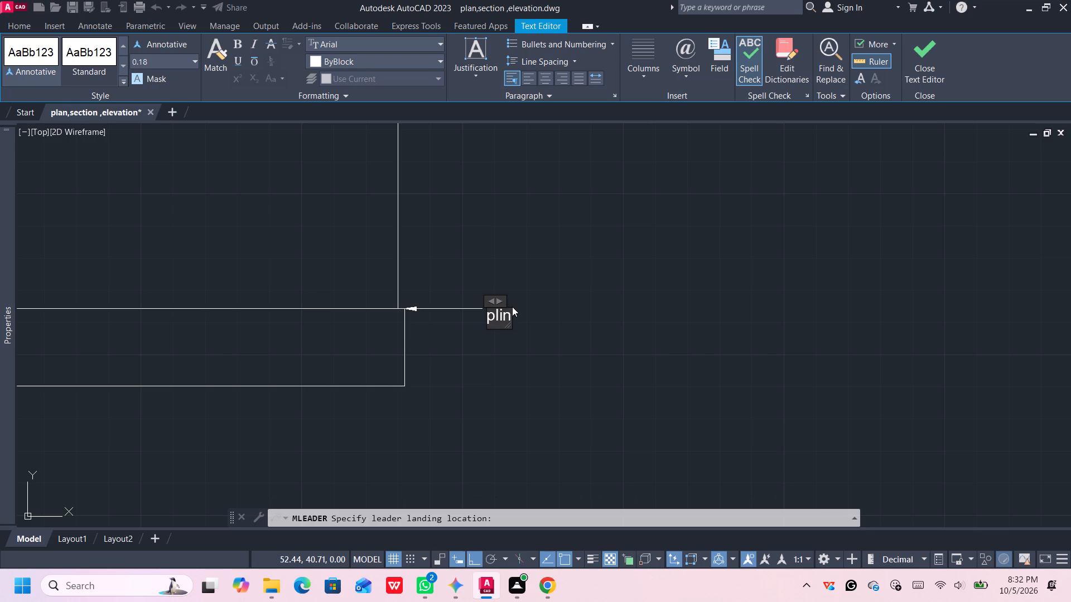
key("BackSpace")
key("BackSpace")
key("BackSpace")
key("BackSpace")
key("p")
type("linth")
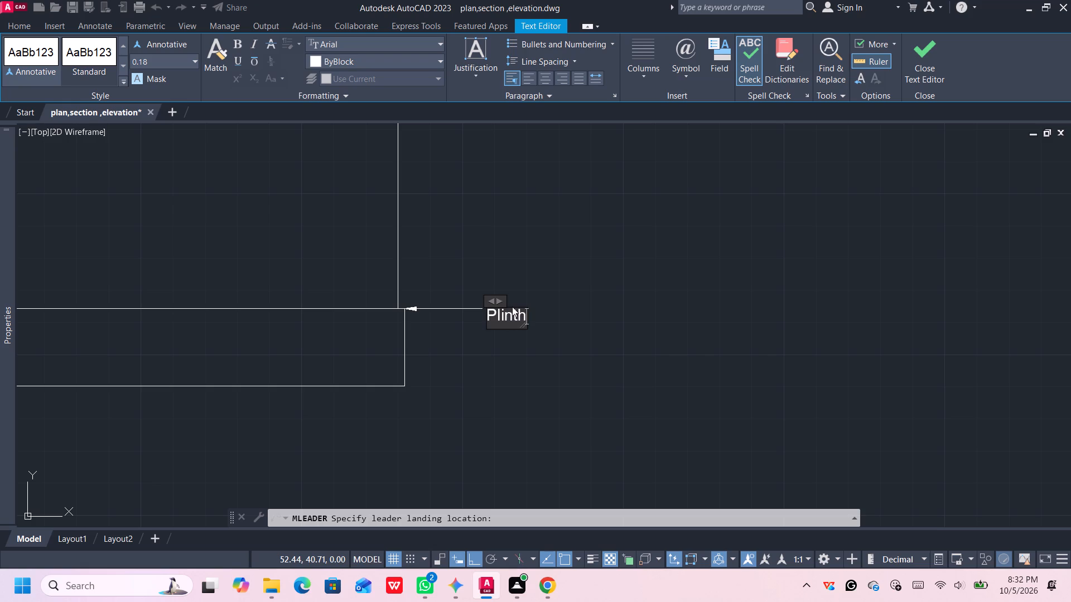
left_click(502, 361)
Hatch the elevation's plinth area beside the steps with the GRAVEL pattern at scale 1.00.
scroll(413, 345, "down", 3)
middle_click_drag(350, 339, 505, 341)
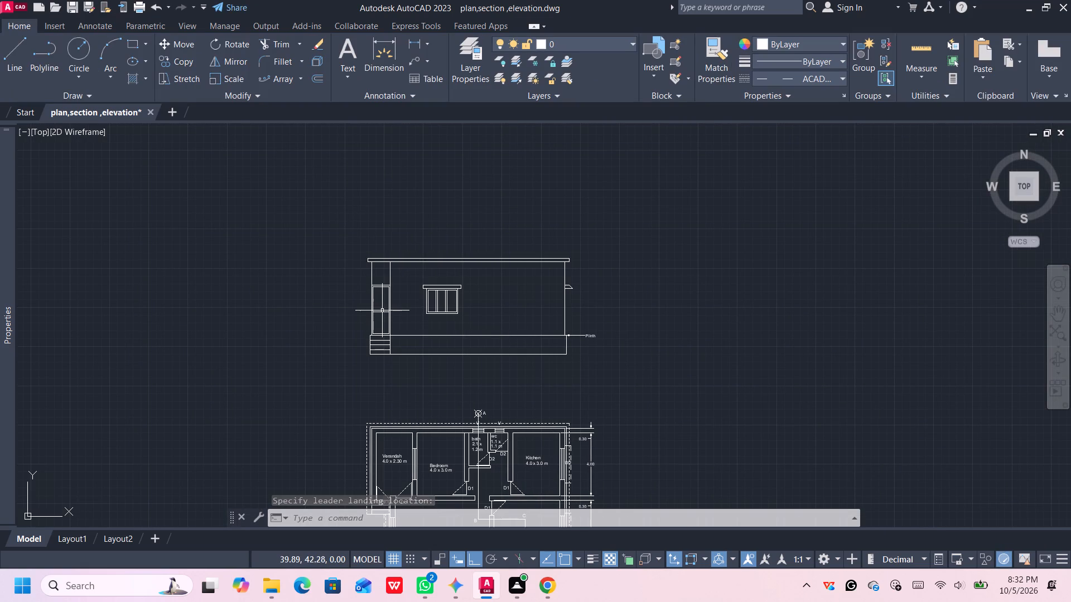
middle_click_drag(484, 306, 489, 258)
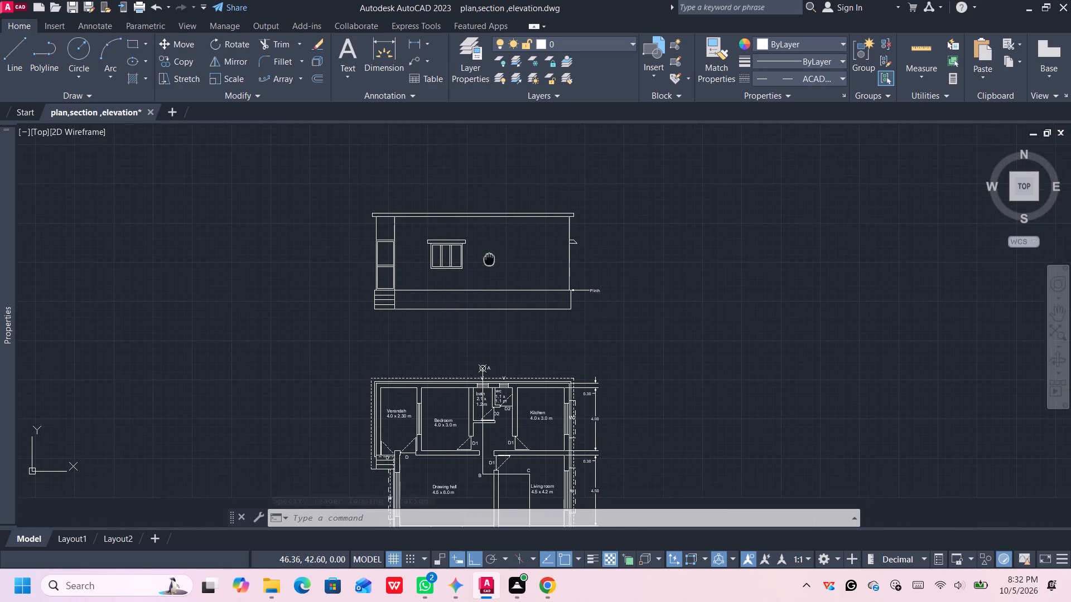
middle_click_drag(489, 258, 490, 256)
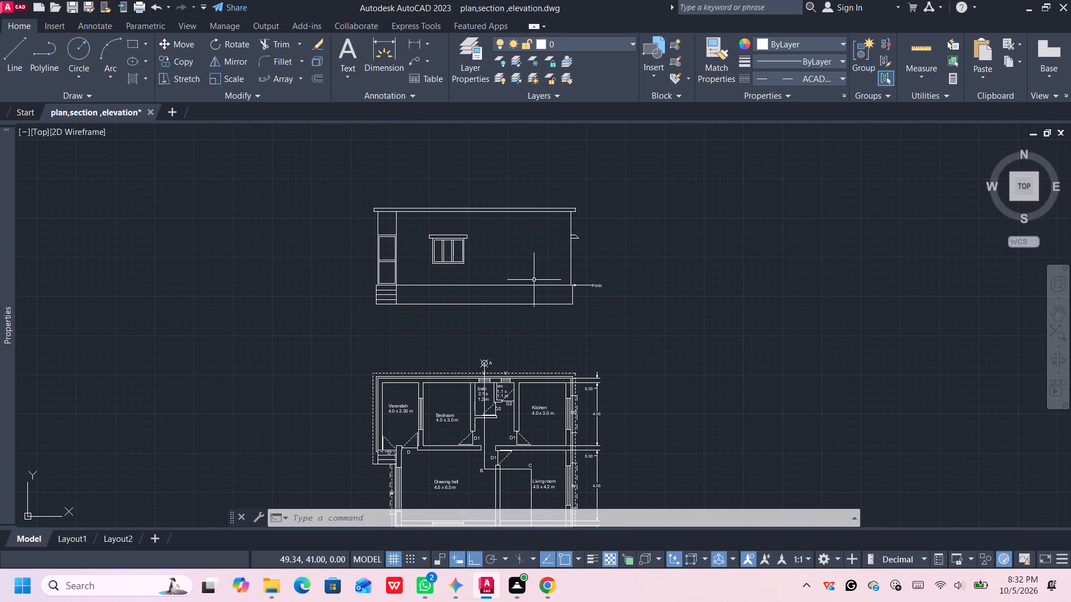
middle_click_drag(527, 271, 534, 286)
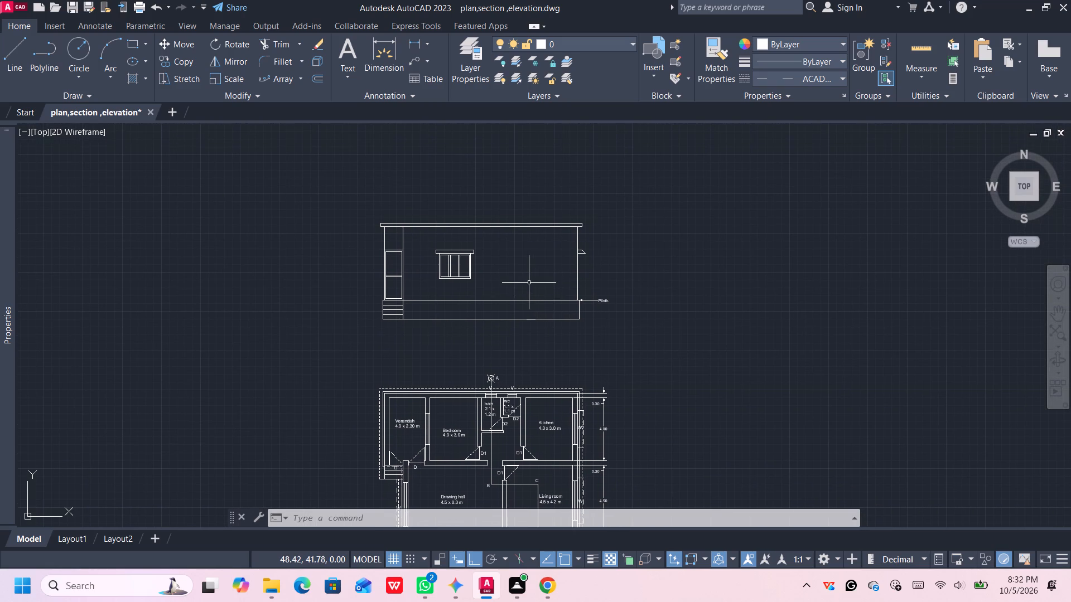
key("h")
key("Return")
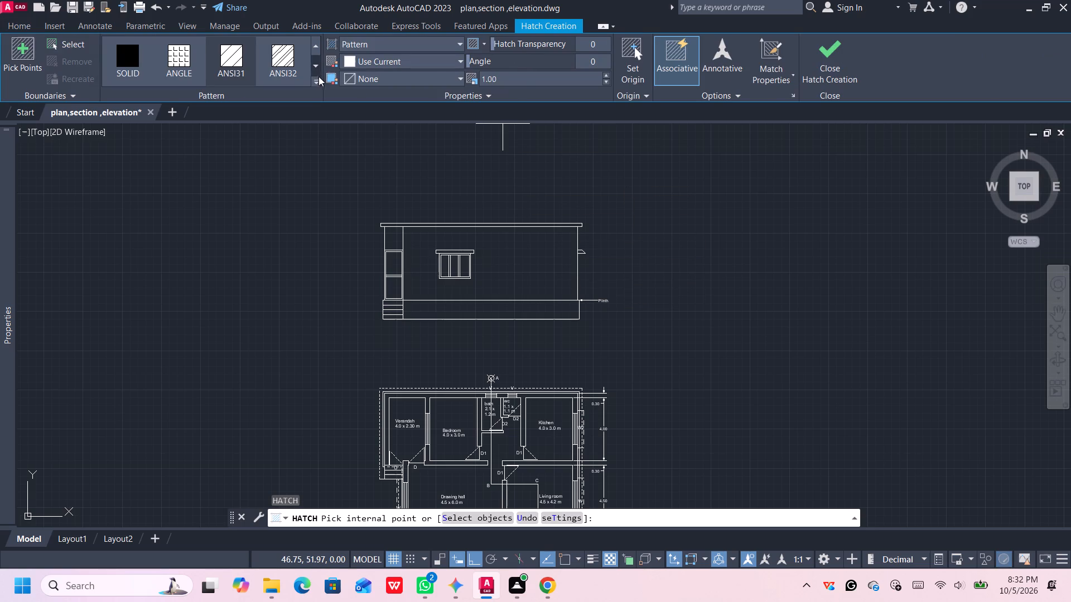
left_click(317, 77)
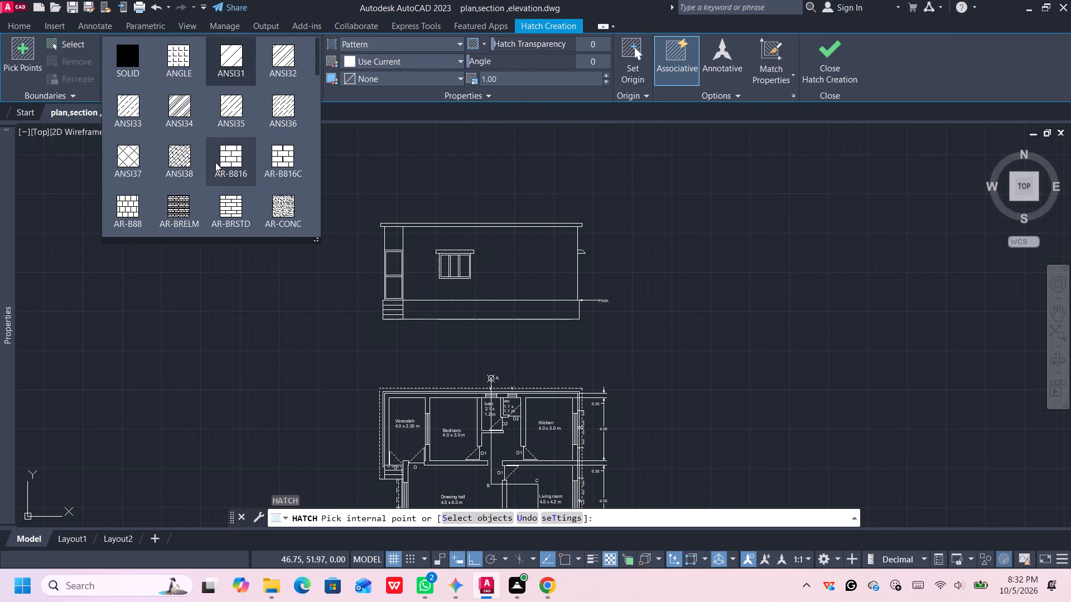
scroll(216, 162, "down", 1)
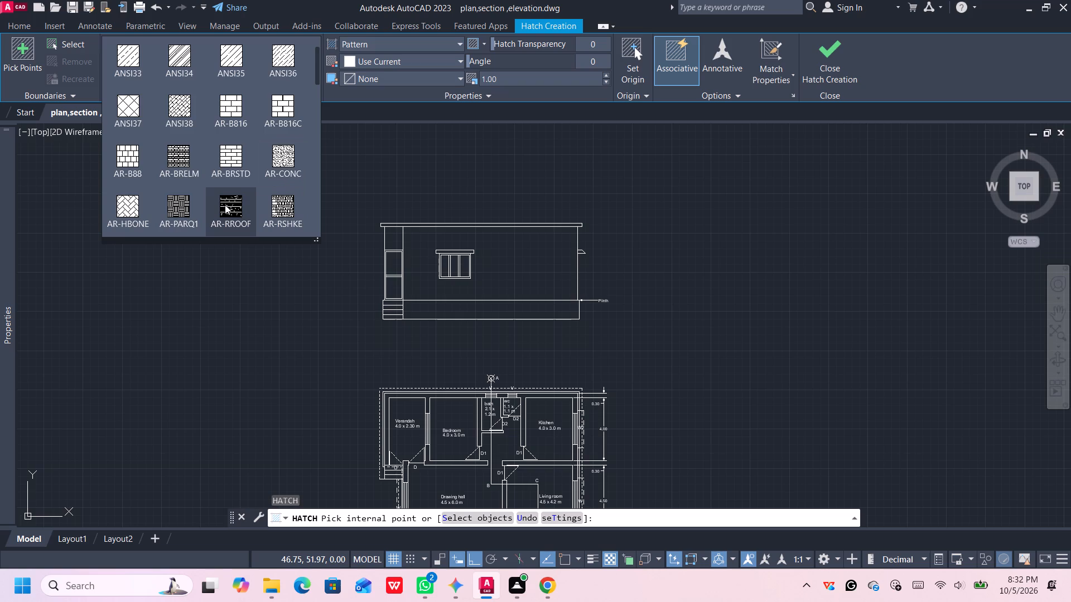
scroll(233, 196, "down", 2)
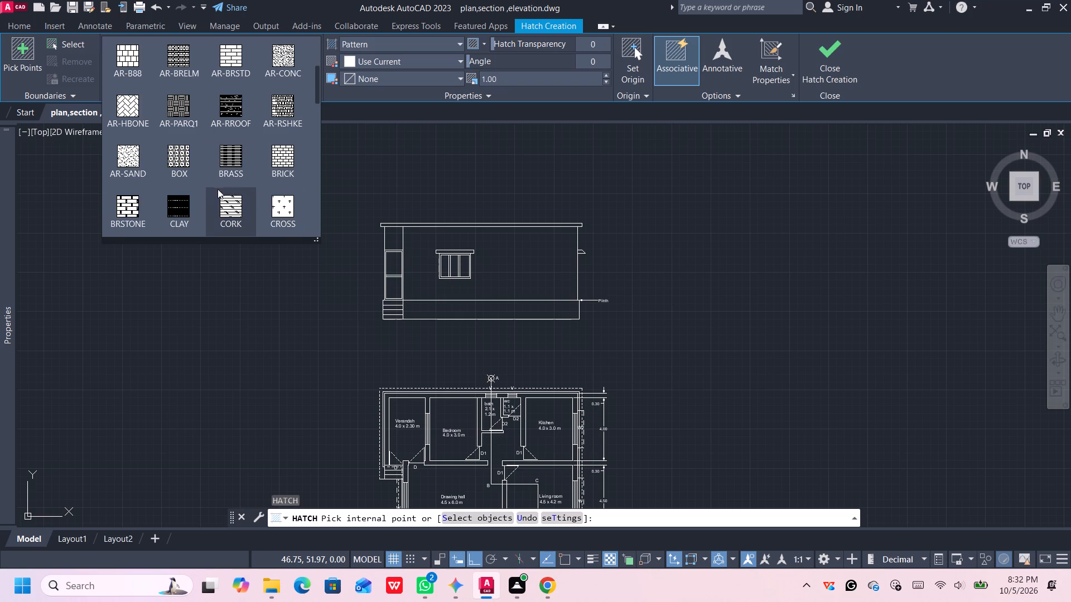
scroll(200, 169, "down", 1)
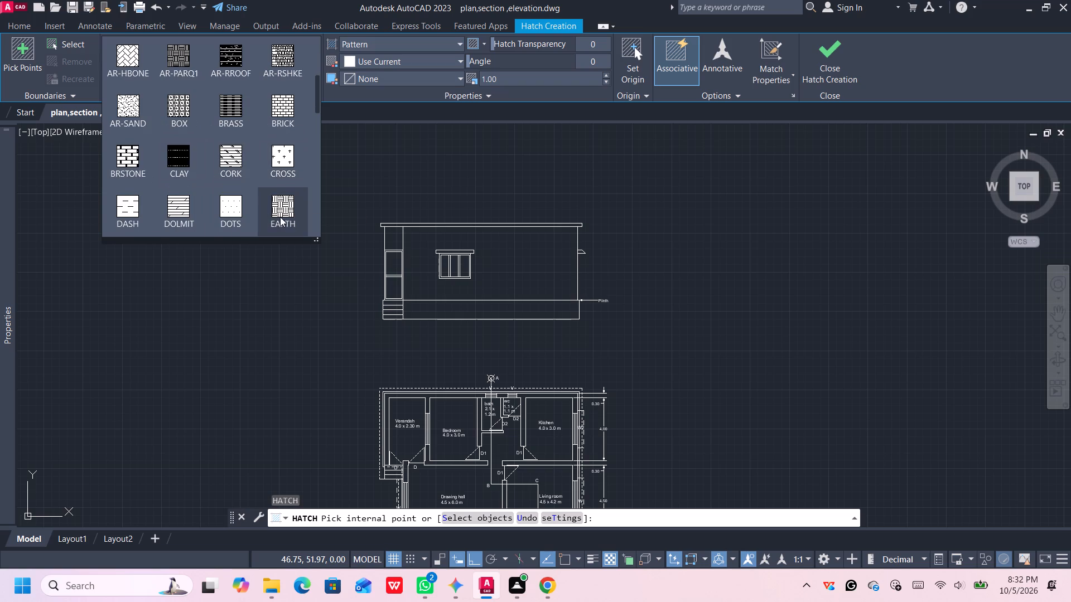
scroll(280, 217, "down", 2)
scroll(266, 169, "down", 1)
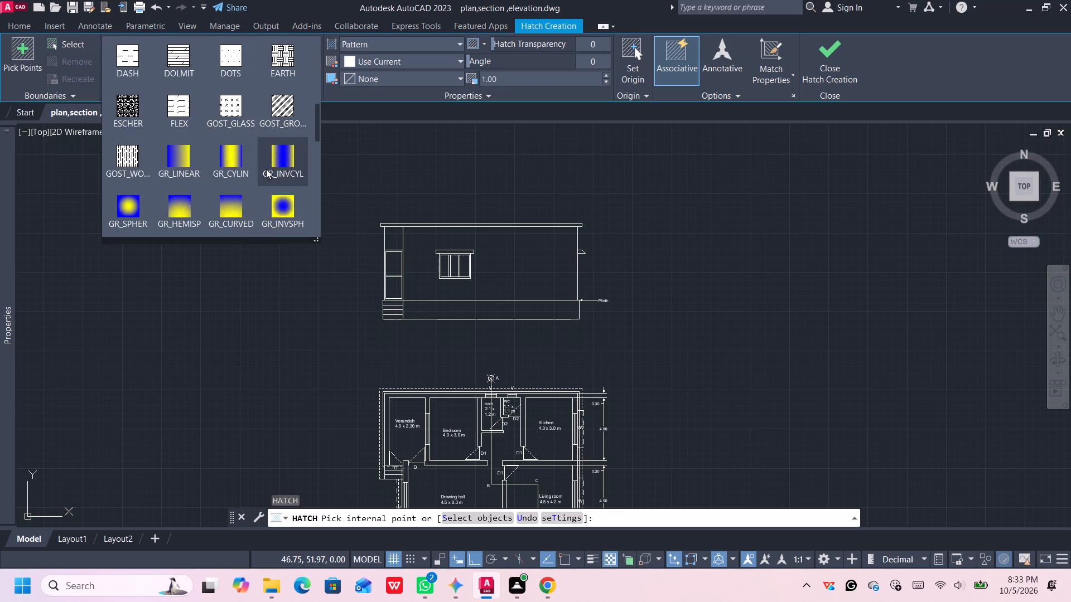
scroll(272, 166, "down", 2)
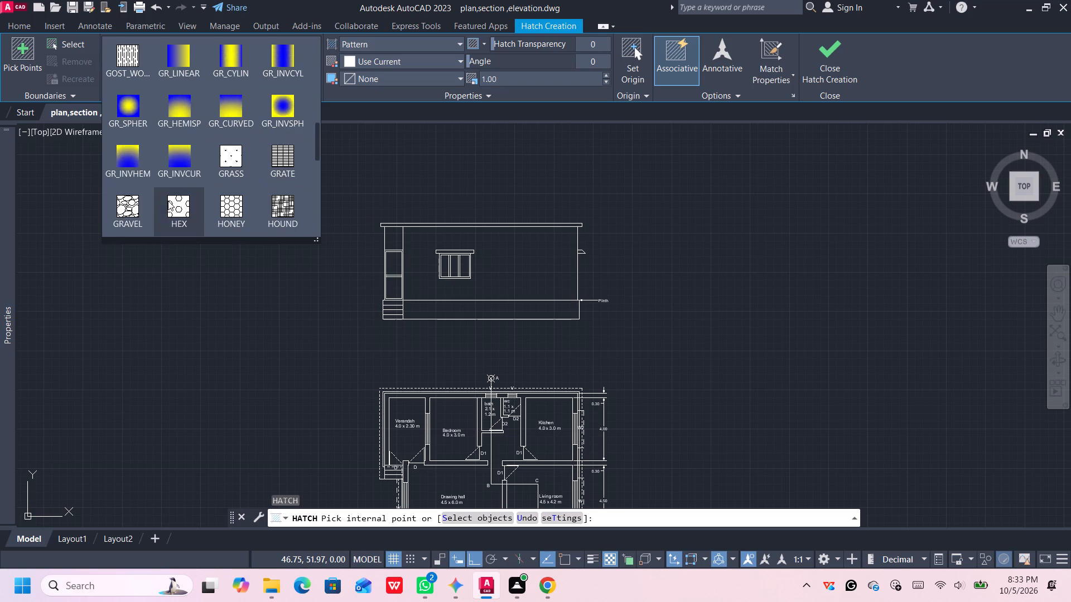
left_click(117, 206)
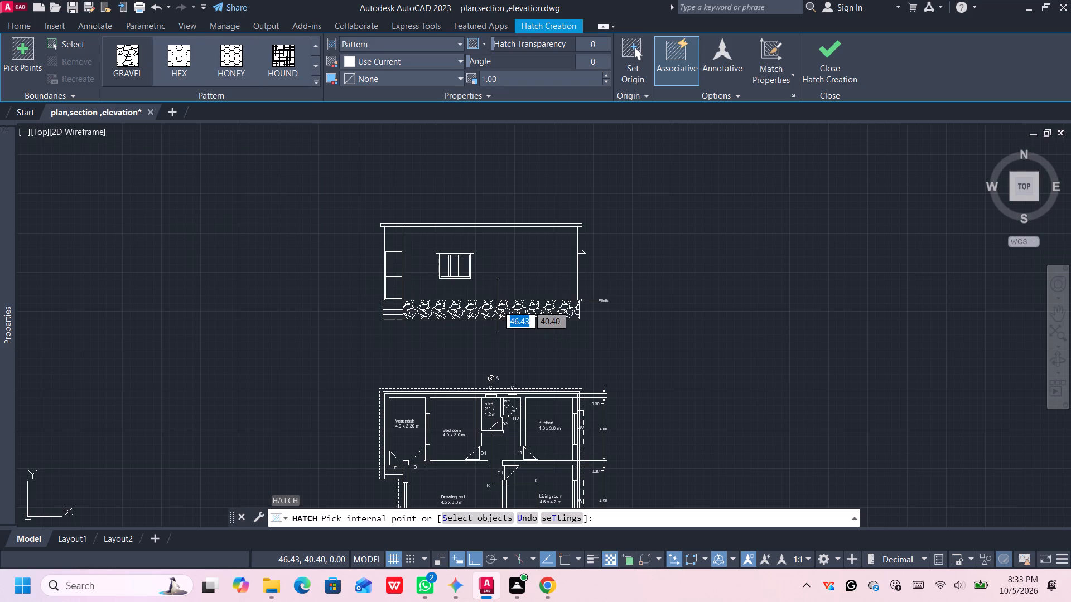
left_click(498, 305)
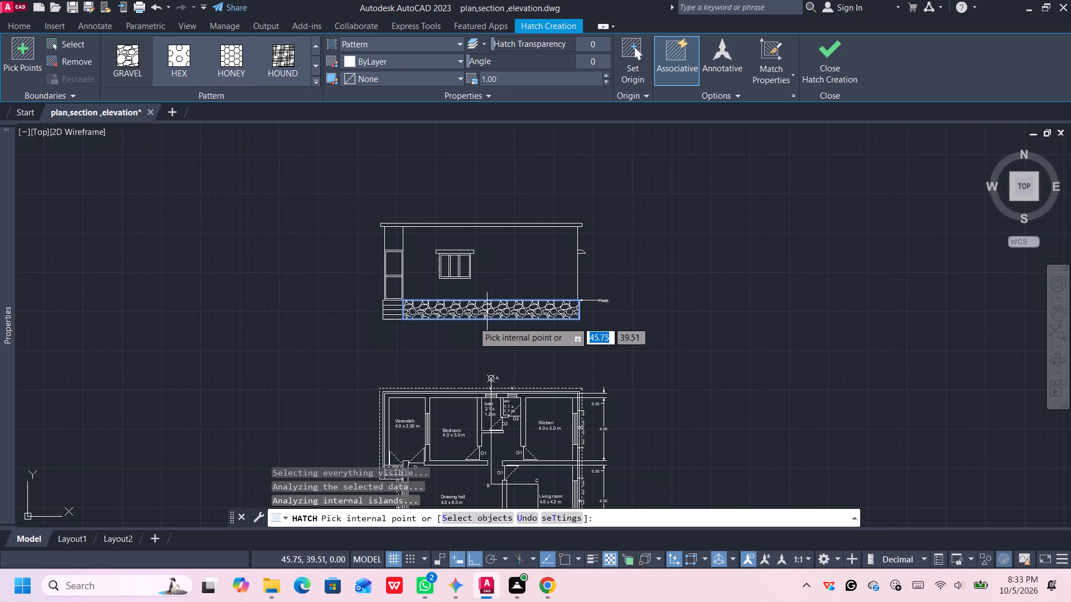
key("Return")
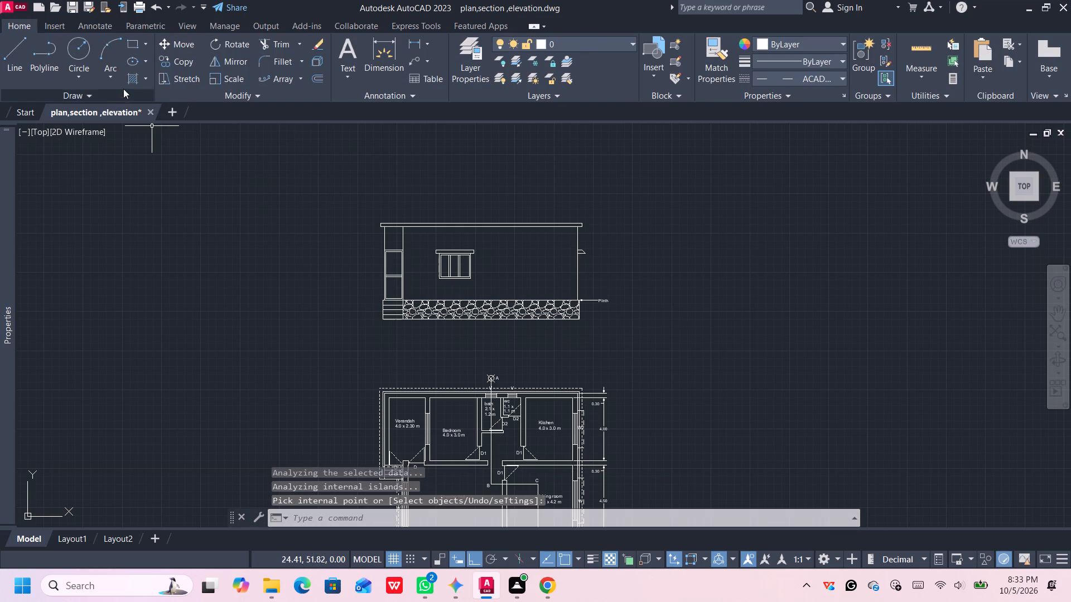
Hatch the three panes of the elevation's window with the GRASS pattern at scale 1.00.
left_click(128, 78)
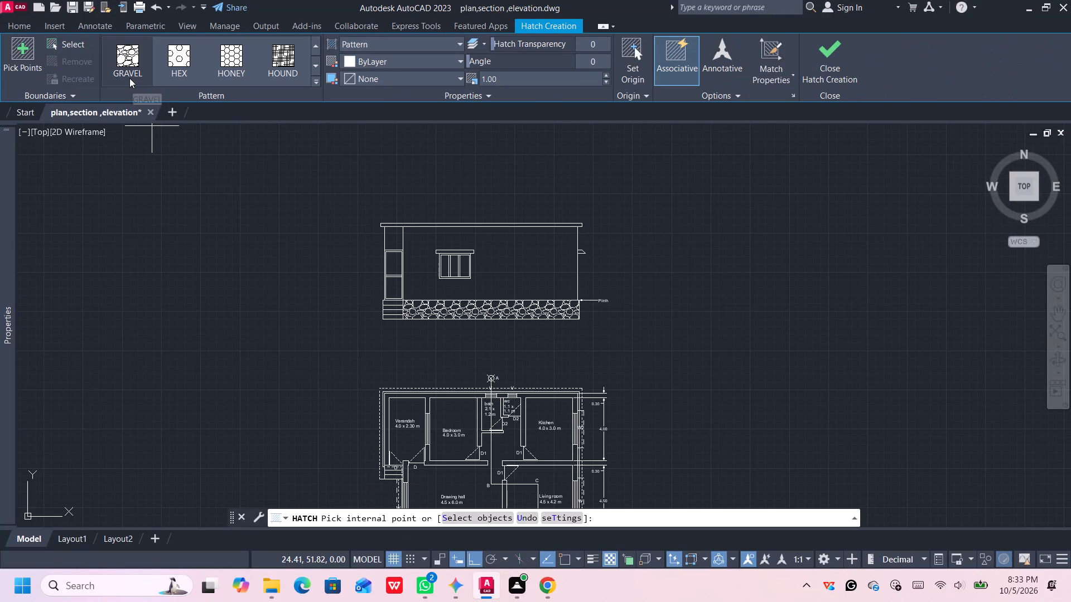
left_click(319, 81)
scroll(185, 139, "up", 3)
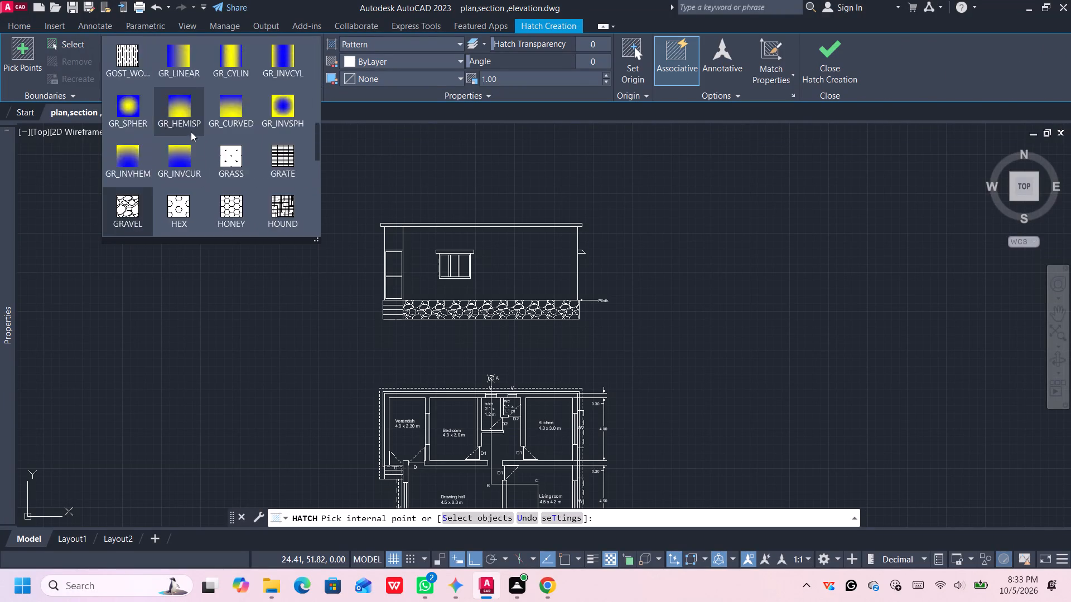
scroll(191, 132, "up", 1)
scroll(191, 132, "down", 1)
left_click(229, 167)
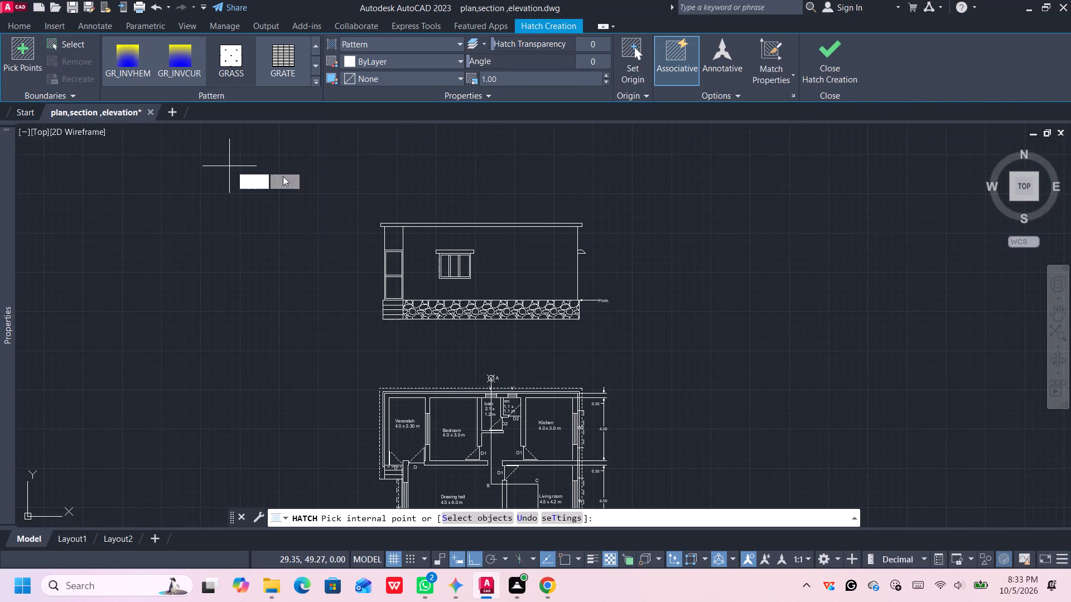
scroll(448, 268, "up", 3)
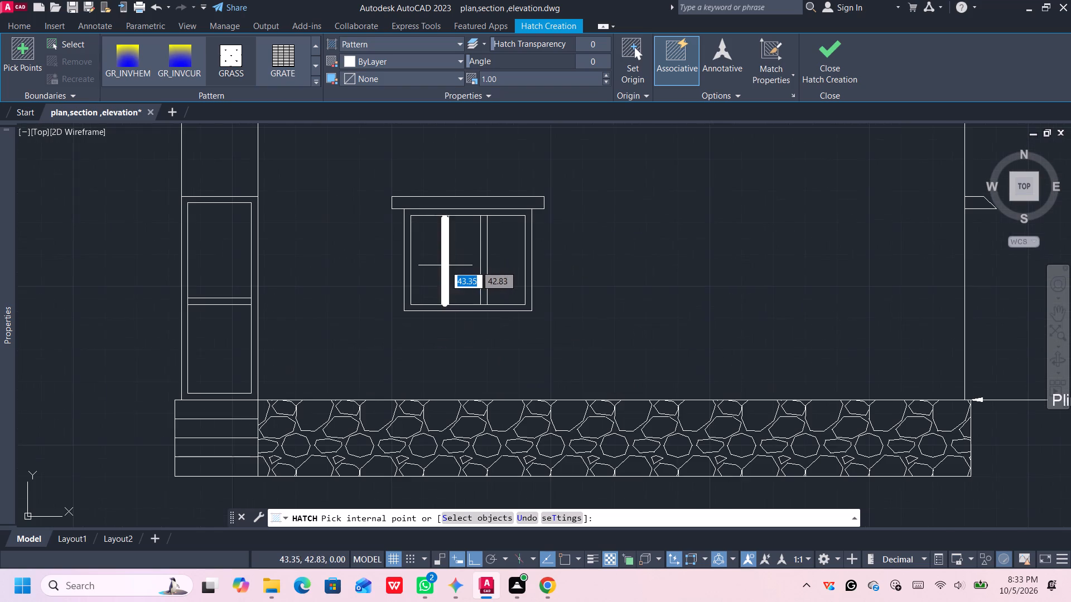
left_click(426, 261)
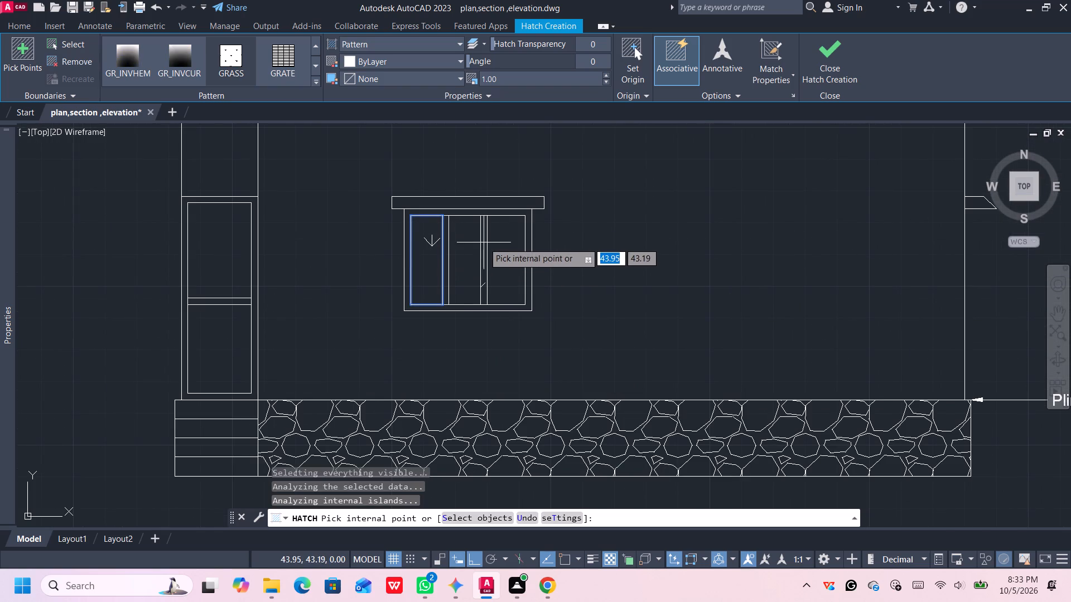
left_click(463, 254)
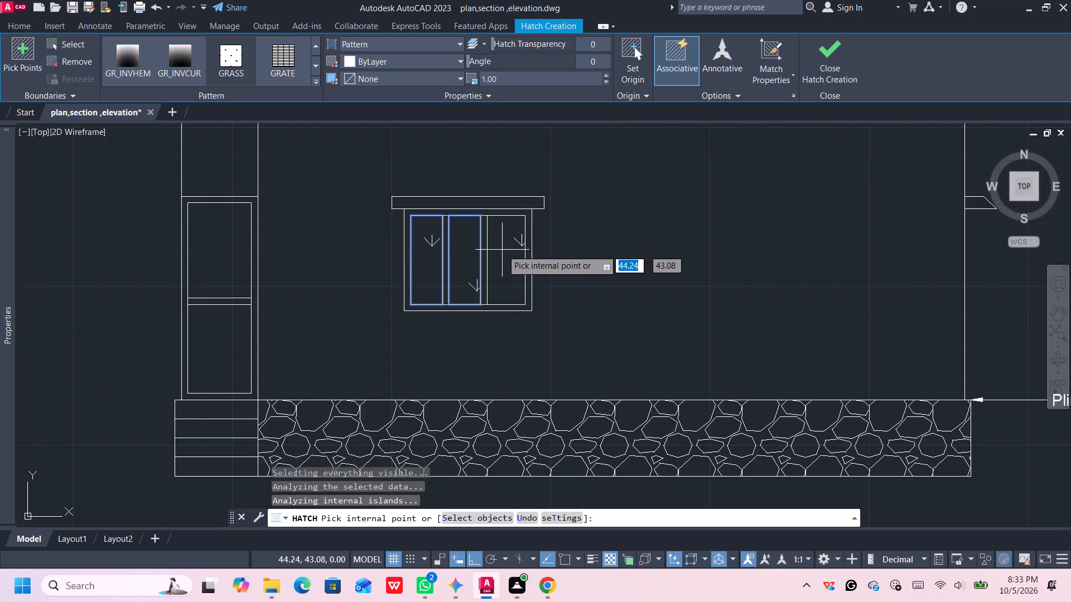
left_click(502, 250)
scroll(498, 246, "down", 1)
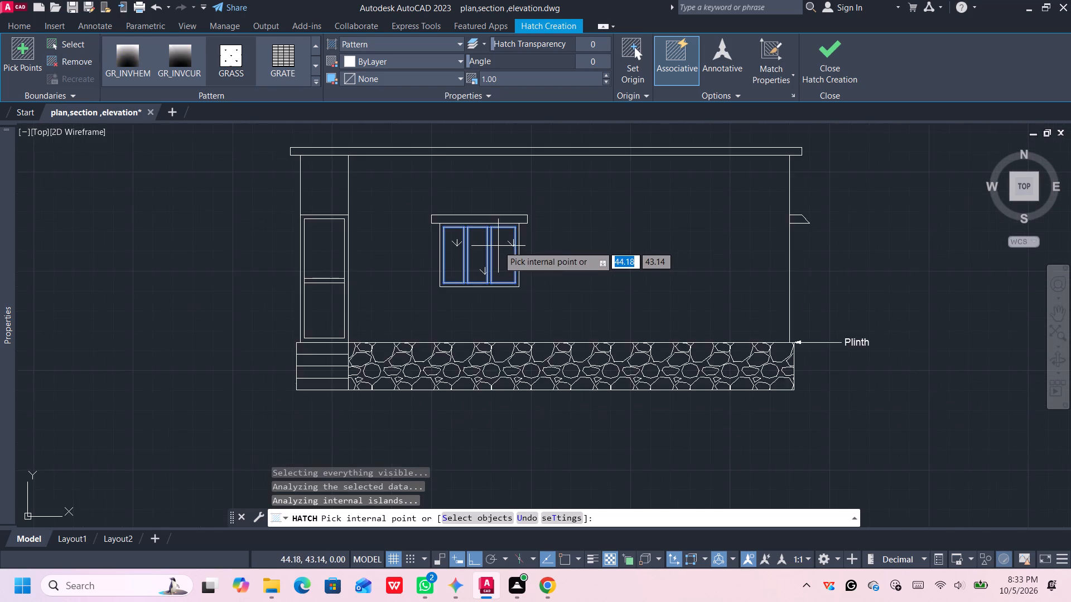
scroll(498, 246, "down", 1)
middle_click_drag(749, 279, 592, 268)
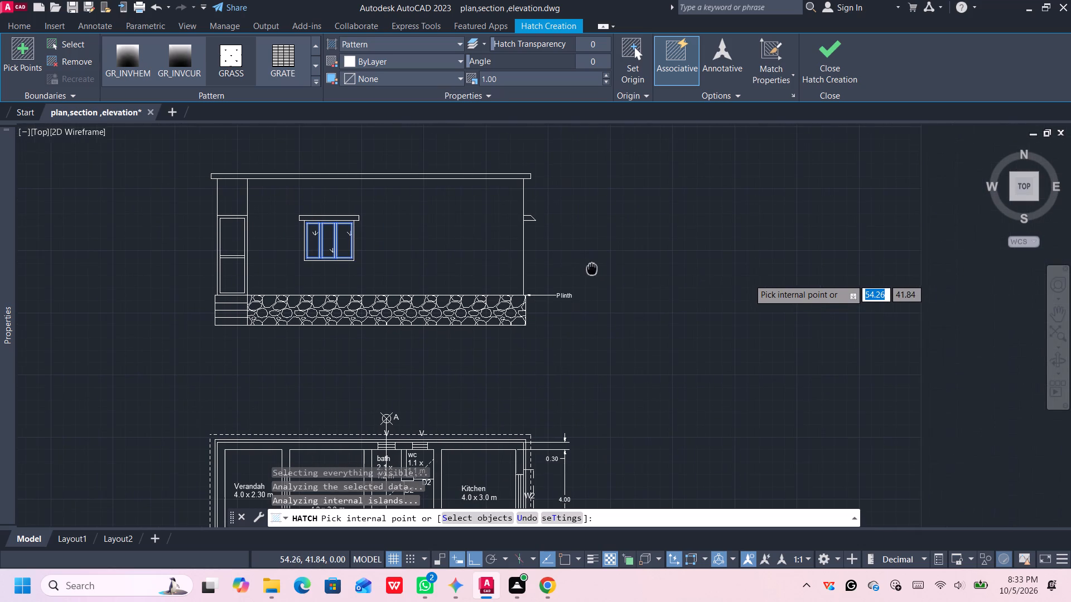
key("Return")
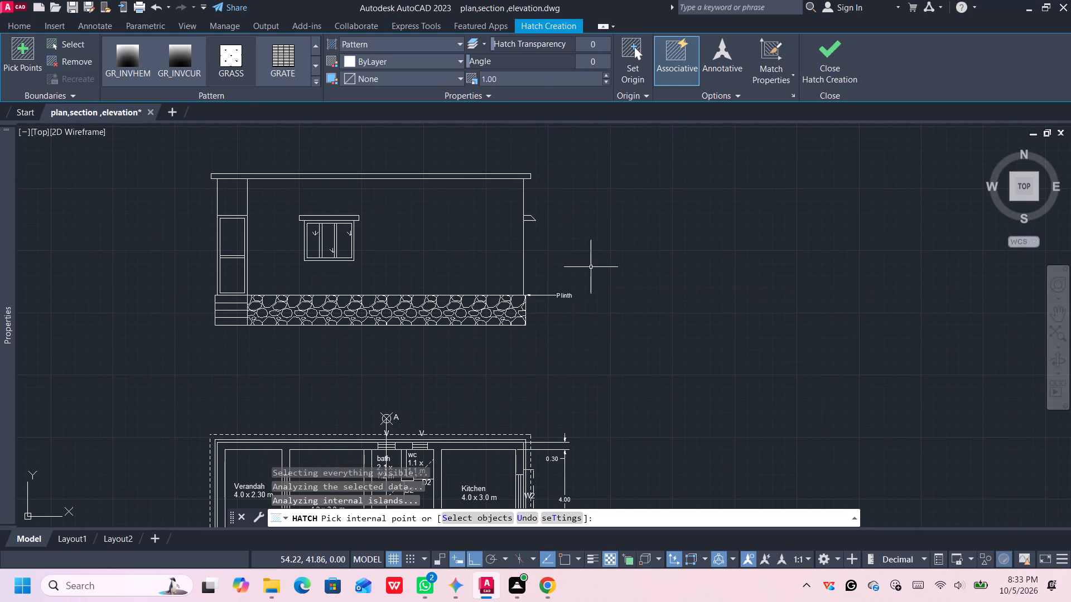
Copy the whole elevation with its Plinth label and place the copy level with the original, about 7.76 units beyond its plinth's right end.
middle_click_drag(609, 245, 500, 271)
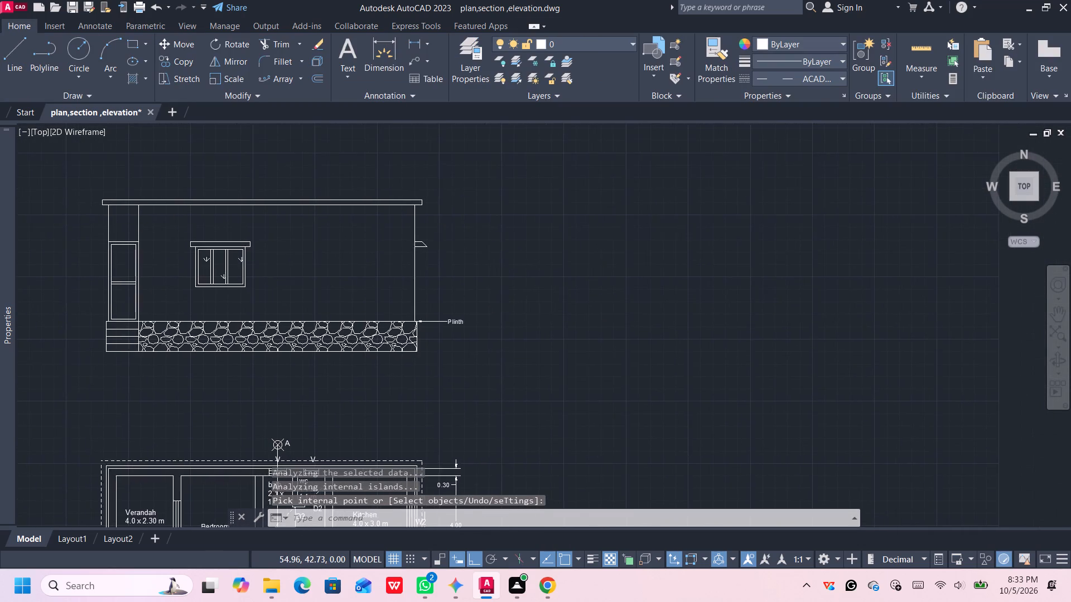
scroll(500, 271, "down", 1)
scroll(528, 330, "up", 1)
middle_click_drag(527, 330, 522, 327)
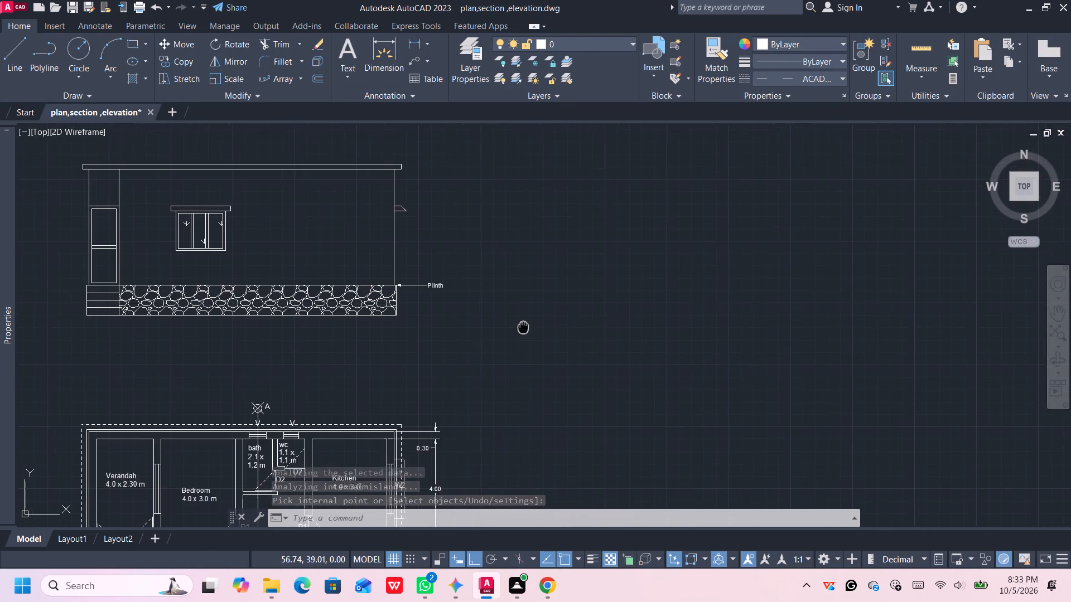
middle_click_drag(522, 327, 519, 322)
scroll(519, 321, "down", 1)
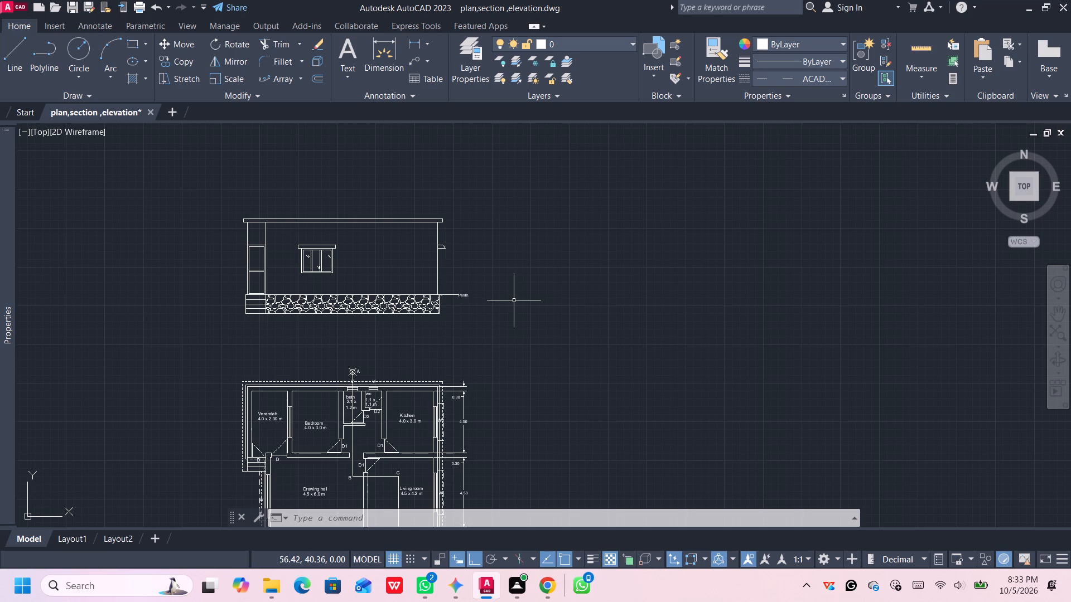
middle_click_drag(525, 420, 522, 279)
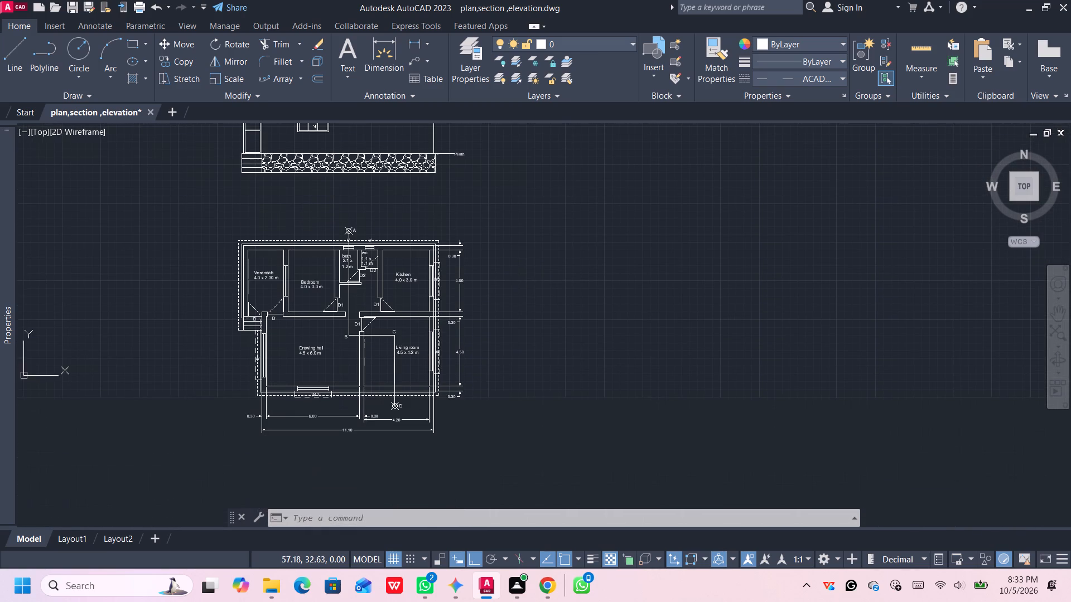
middle_click_drag(522, 290, 509, 310)
scroll(509, 300, "down", 1)
middle_click_drag(510, 295, 493, 282)
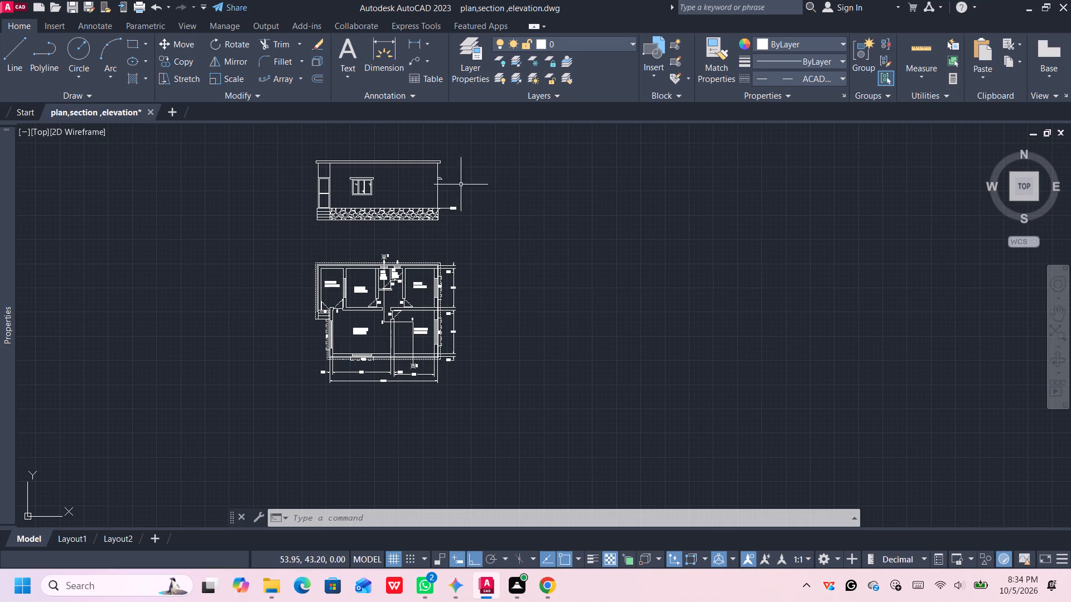
left_click(477, 140)
left_click(273, 233)
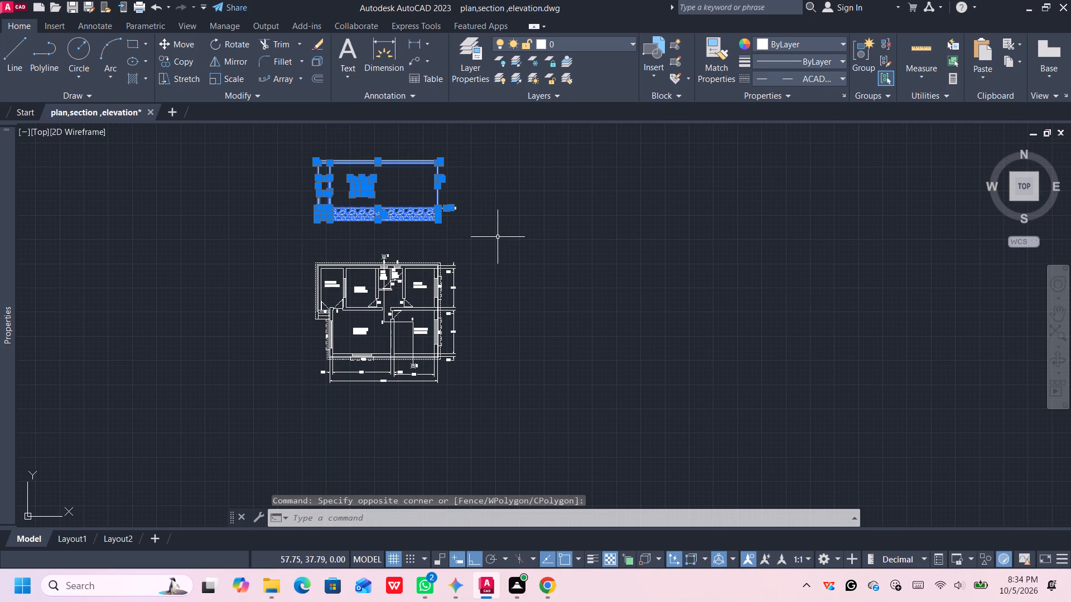
key("ctrl+c")
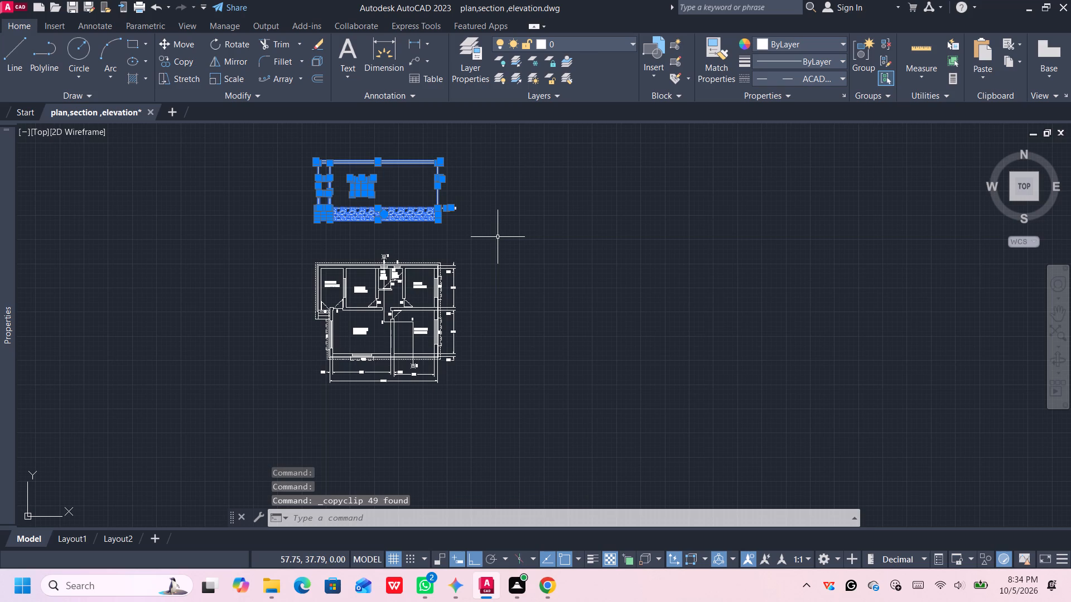
key("ctrl+v")
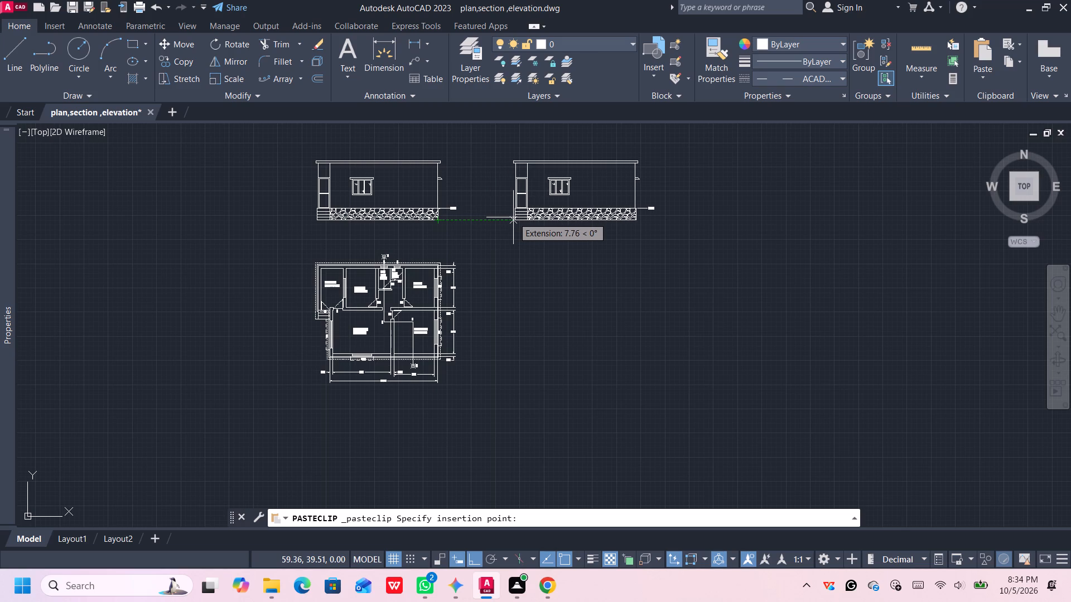
left_click(513, 217)
Copy the entire floor plan with its dimensions and place the copy directly below the copied elevation, level with the original plan.
middle_click_drag(522, 292, 471, 262)
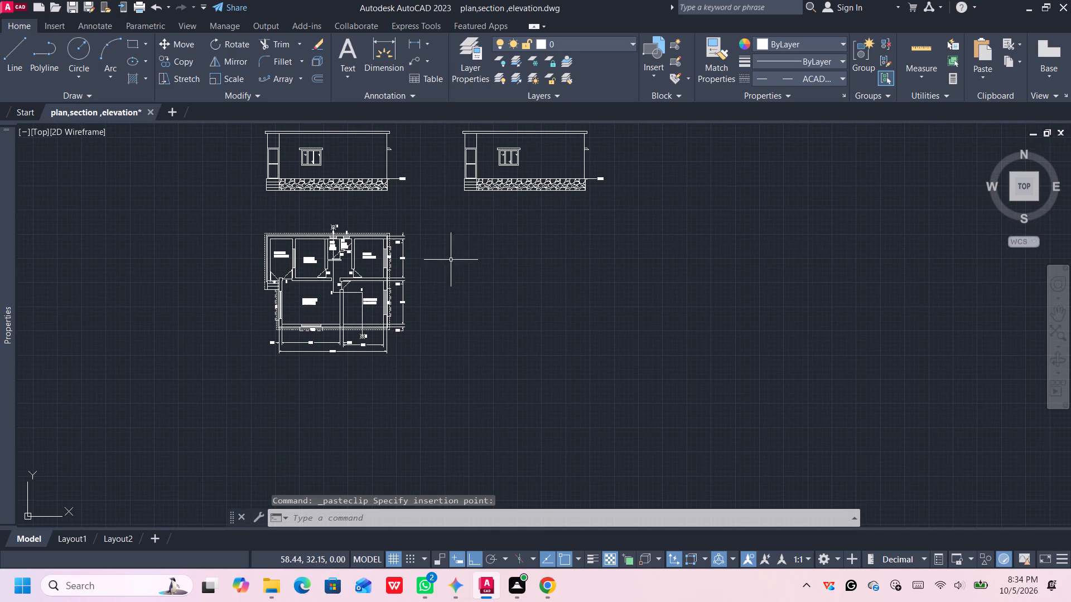
left_click(435, 215)
left_click(242, 375)
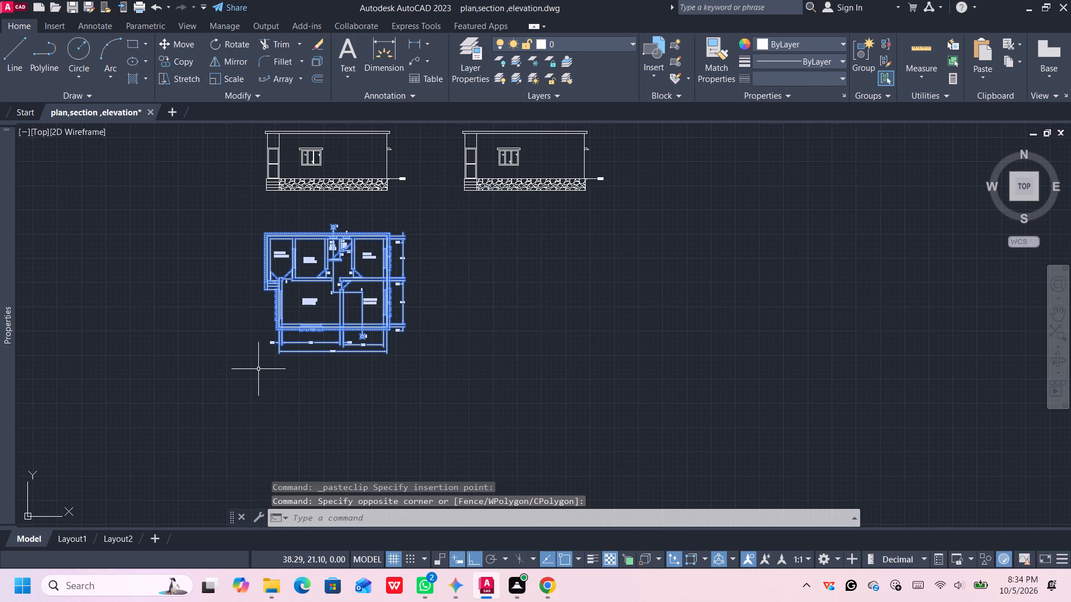
key("ctrl+c")
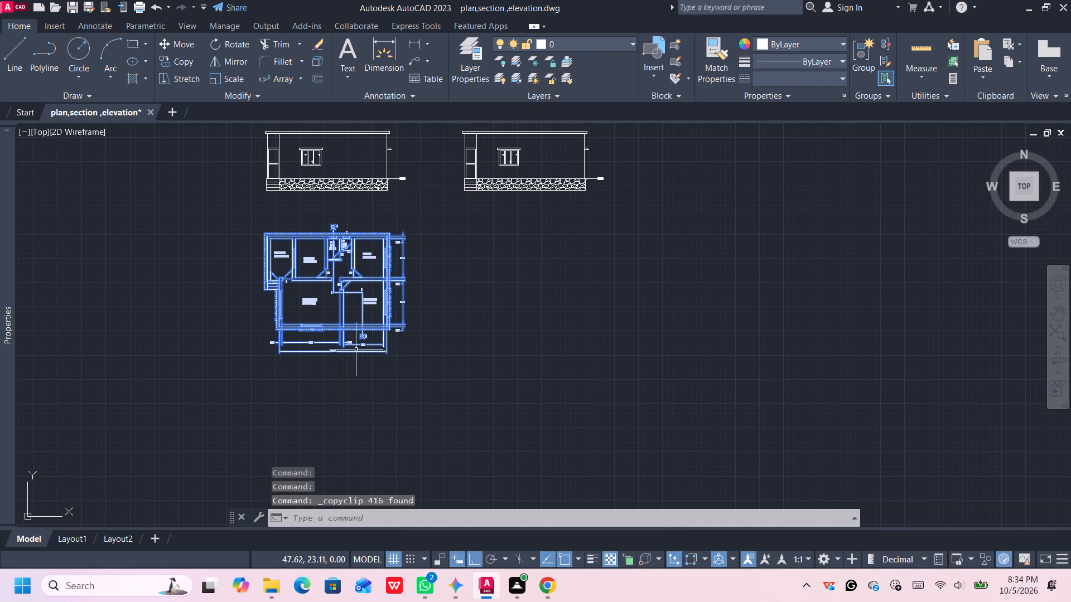
key("ctrl+v")
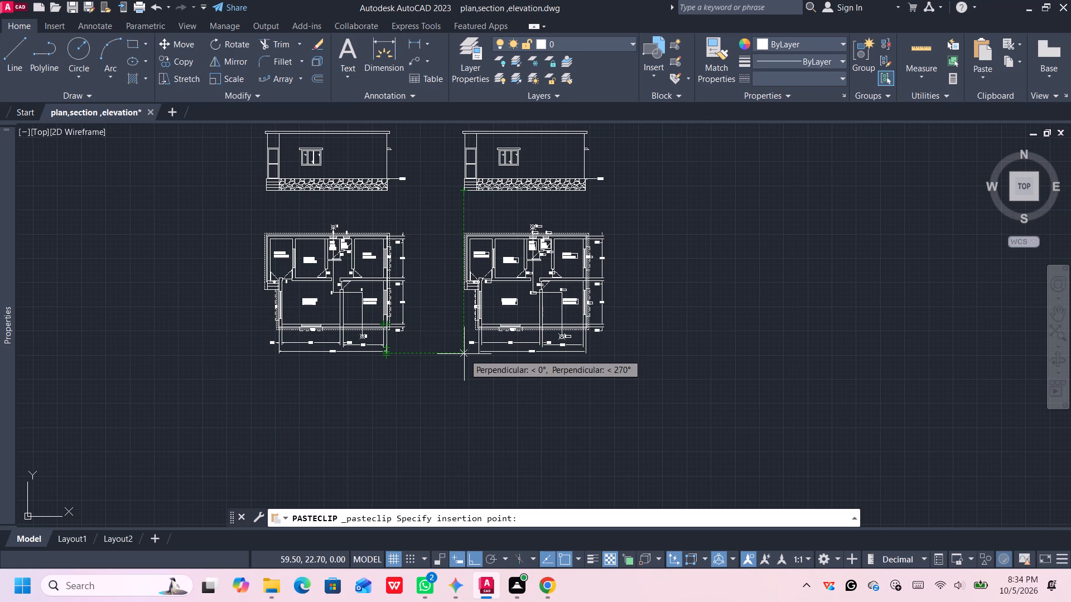
left_click(464, 353)
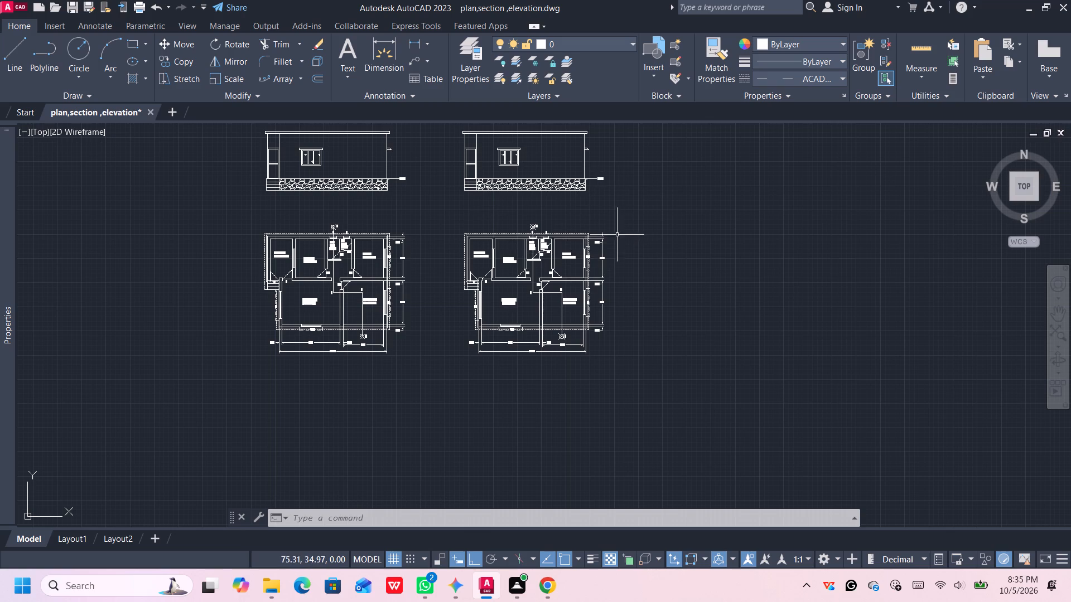
Erase the window with its lintel, the door's outer frame and the full-height line beside the door from the copied elevation.
scroll(618, 235, "up", 1)
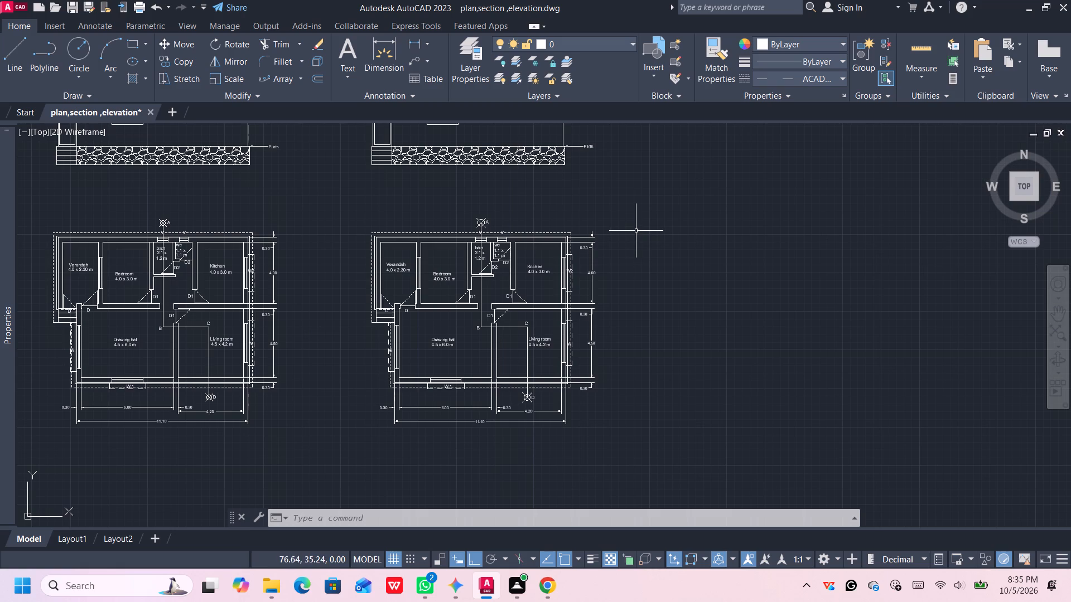
scroll(639, 225, "down", 1)
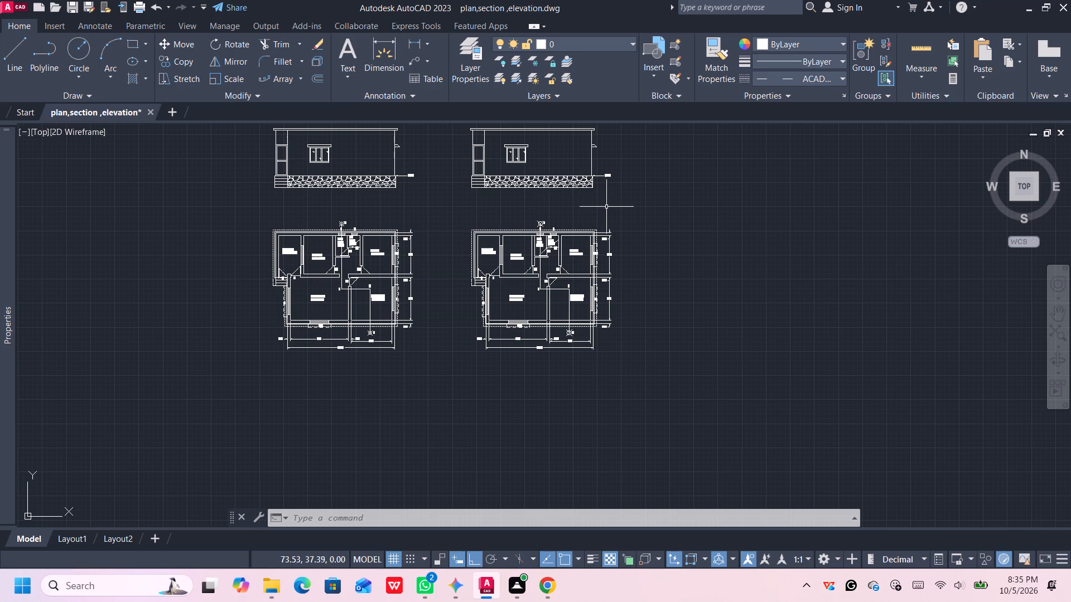
left_click(537, 138)
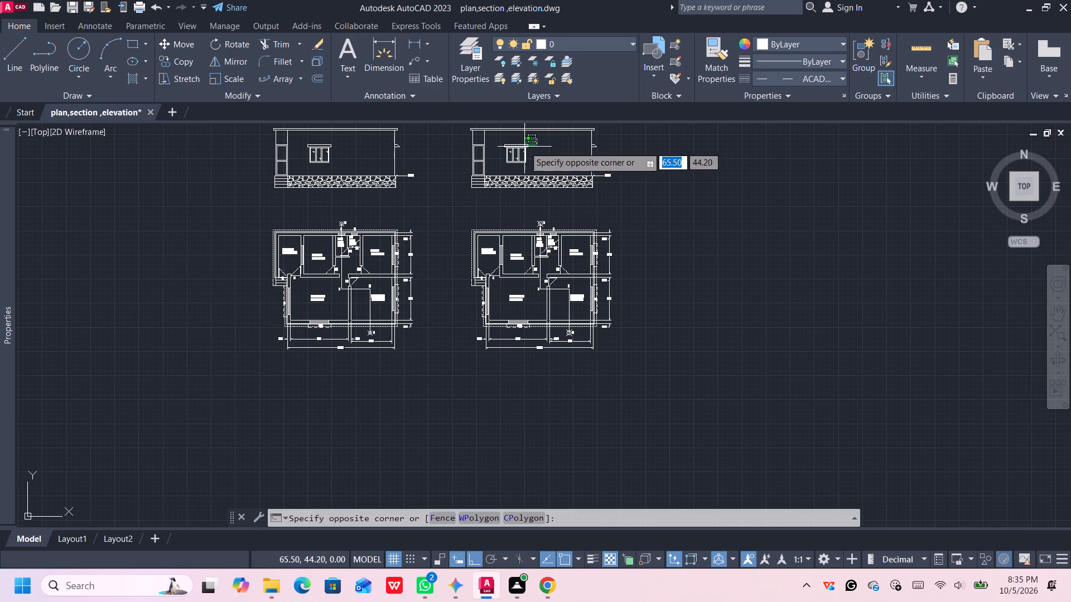
left_click(498, 167)
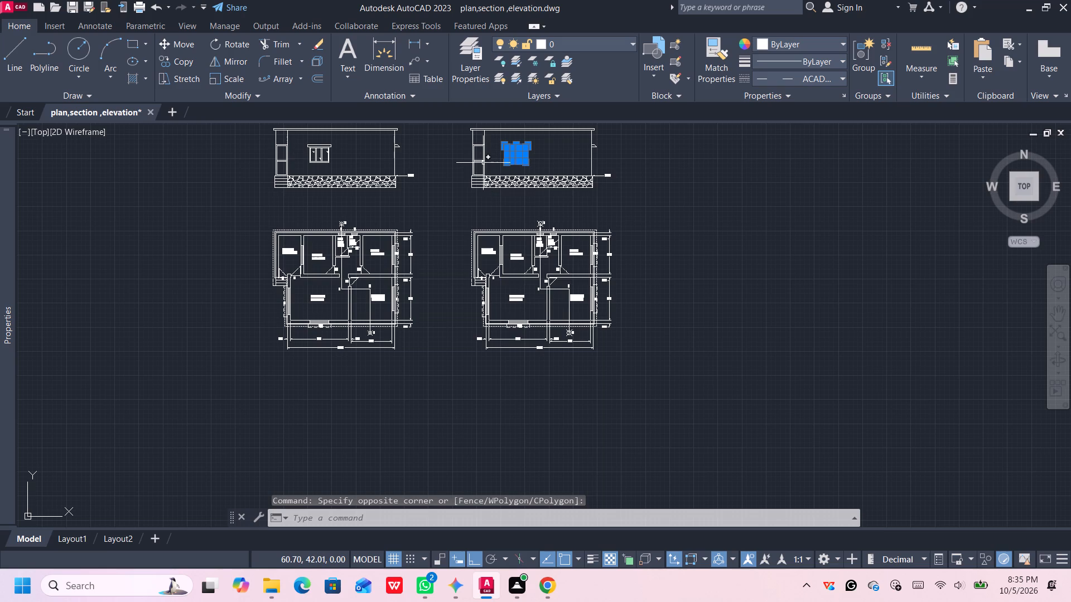
scroll(483, 163, "up", 1)
scroll(483, 162, "down", 1)
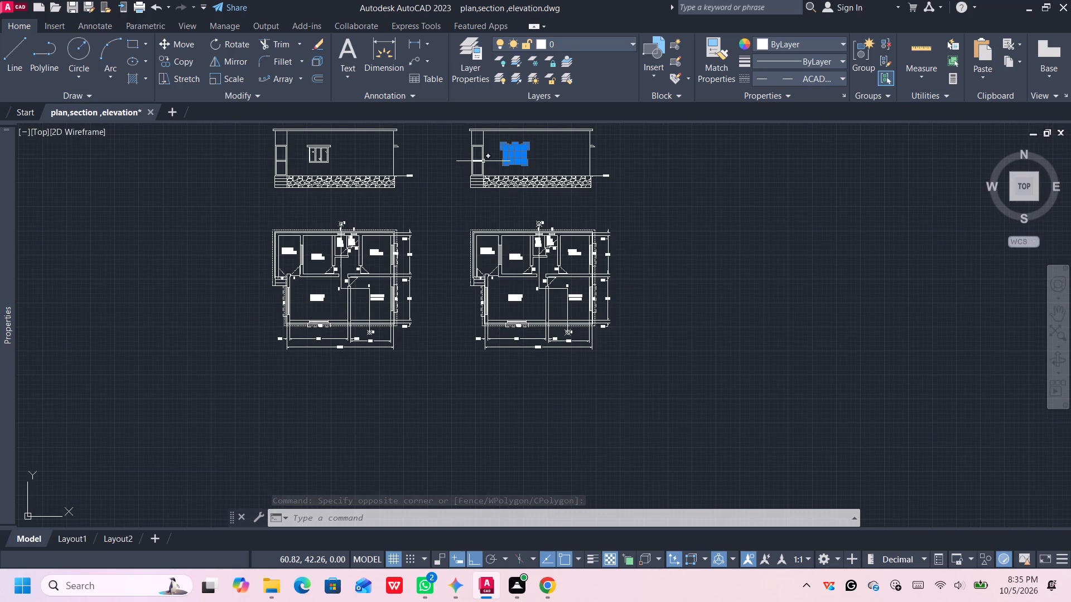
scroll(483, 161, "up", 1)
left_click(486, 145)
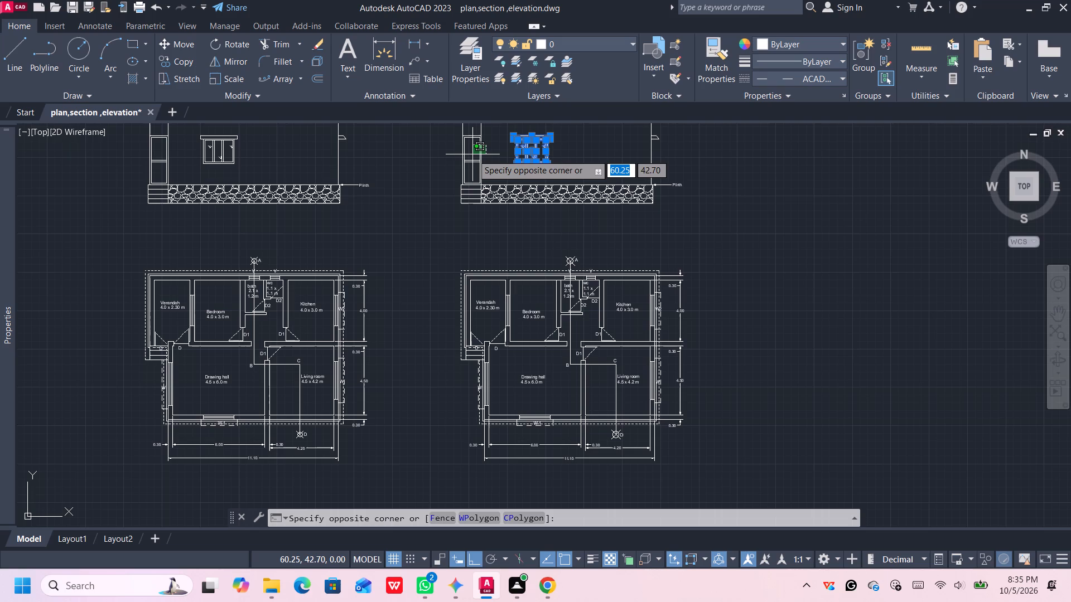
left_click(472, 154)
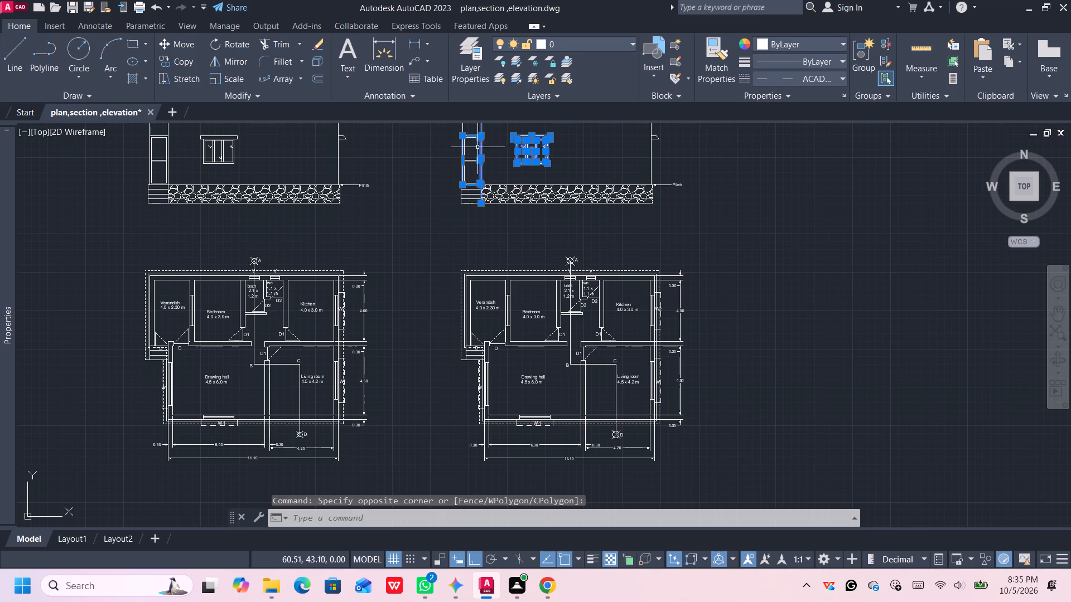
middle_click_drag(479, 144, 479, 183)
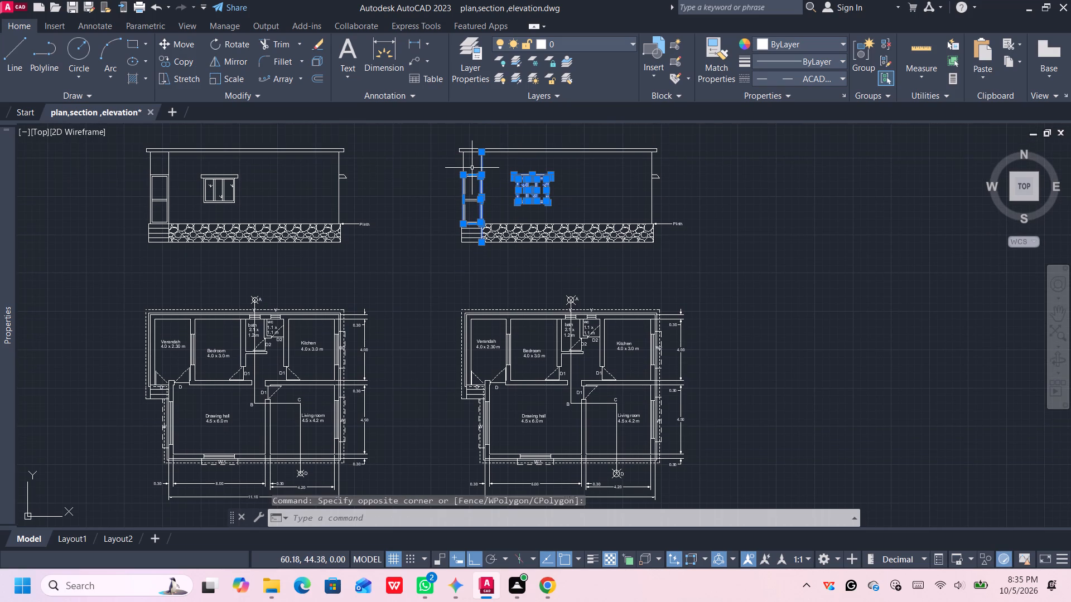
key("Delete")
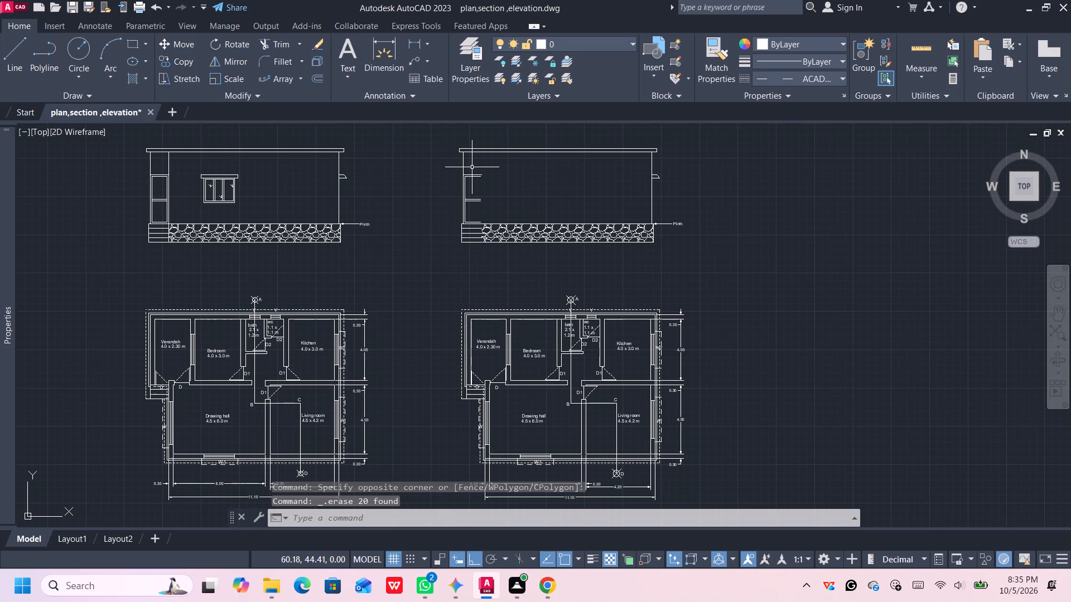
Erase the door's leftover horizontal frame and rail lines and its remaining vertical line from the copied elevation.
left_click(474, 167)
left_click(475, 207)
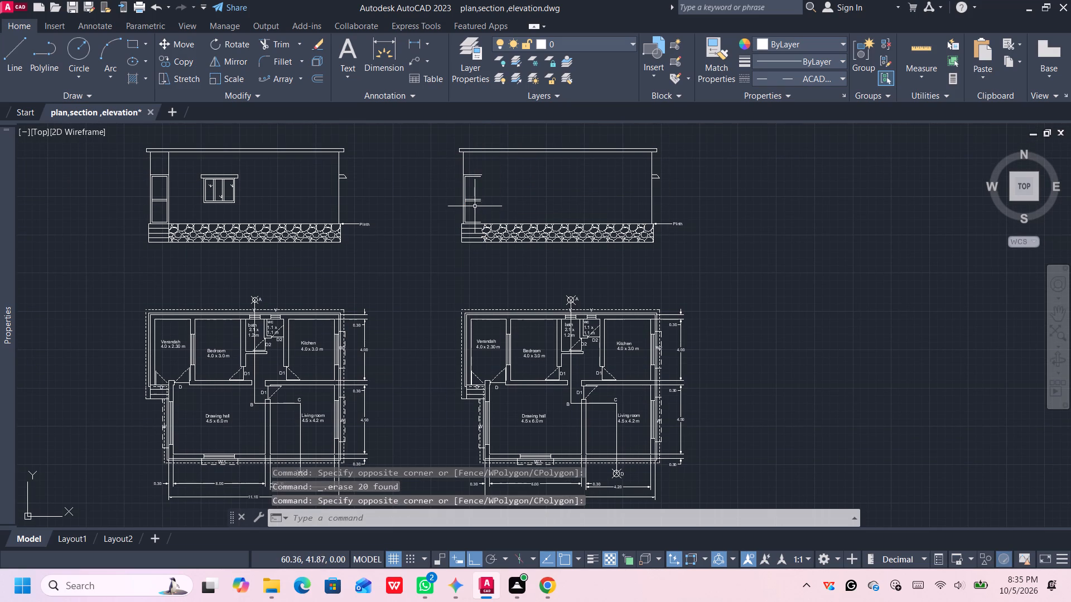
left_click(489, 172)
left_click(472, 210)
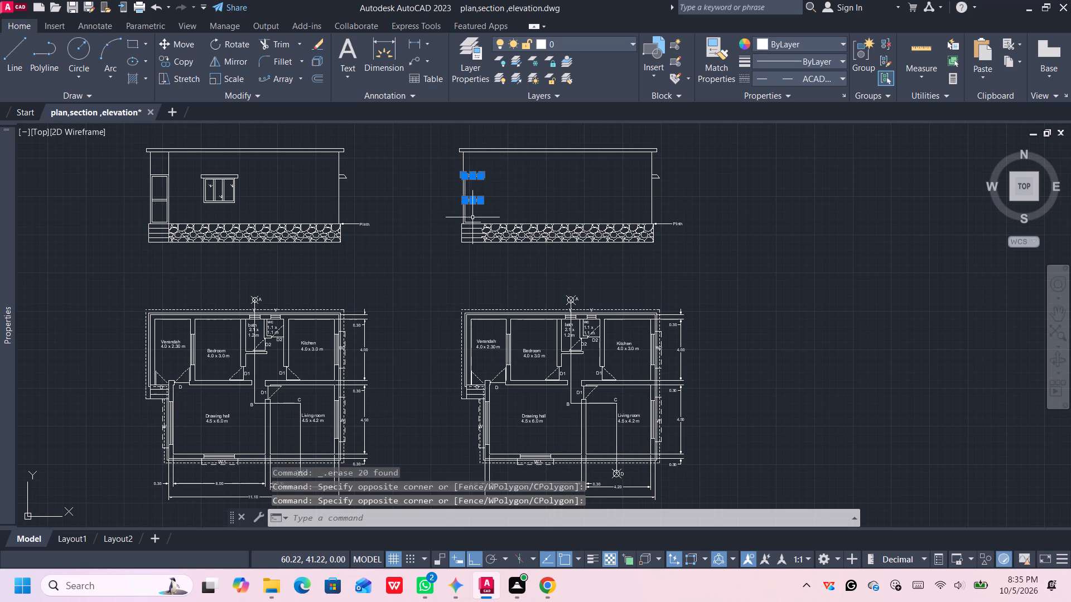
scroll(472, 217, "up", 2)
left_click(472, 232)
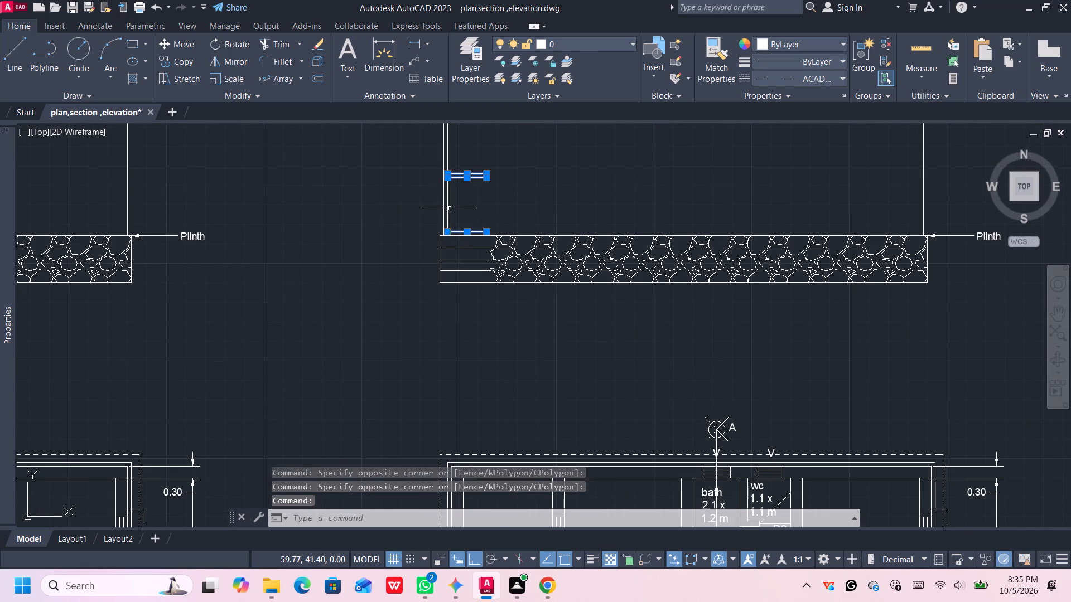
left_click(448, 208)
key("Delete")
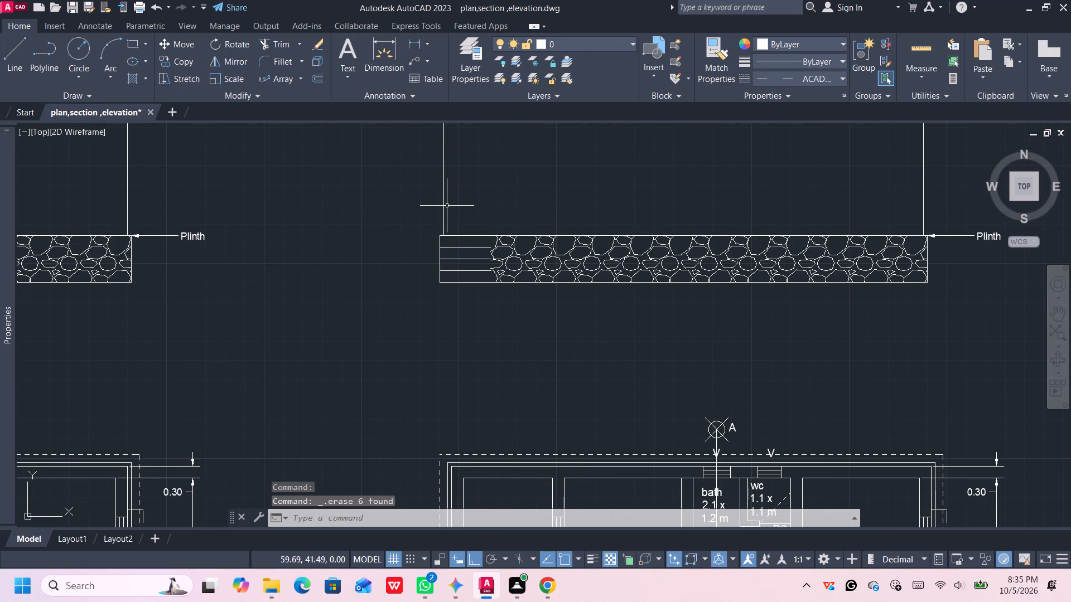
Erase the three horizontal step lines and the stone hatch from the copied elevation's plinth.
left_click(465, 242)
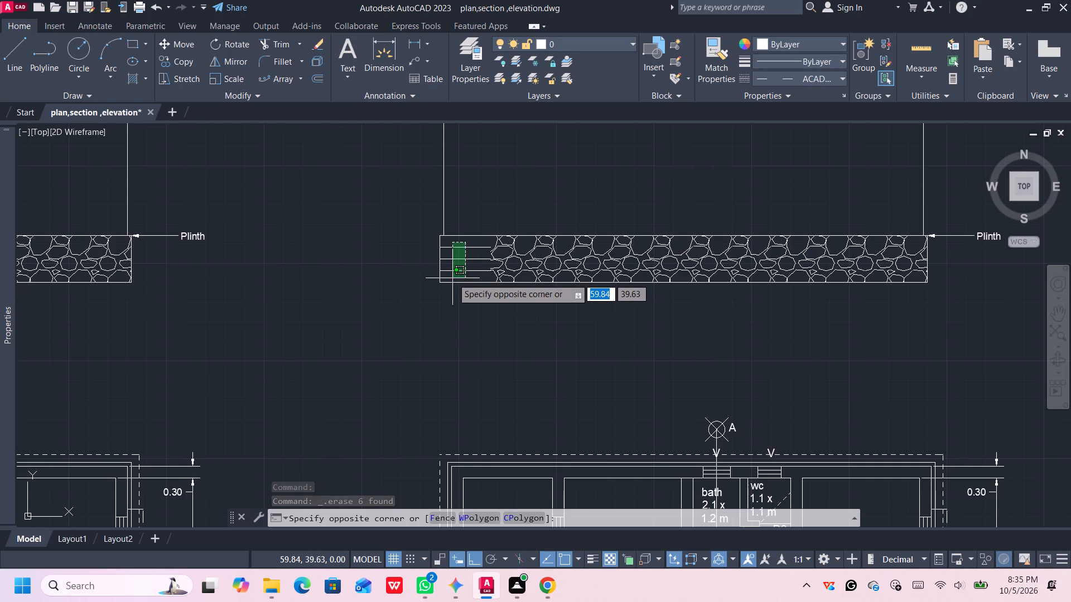
left_click(451, 275)
key("Delete")
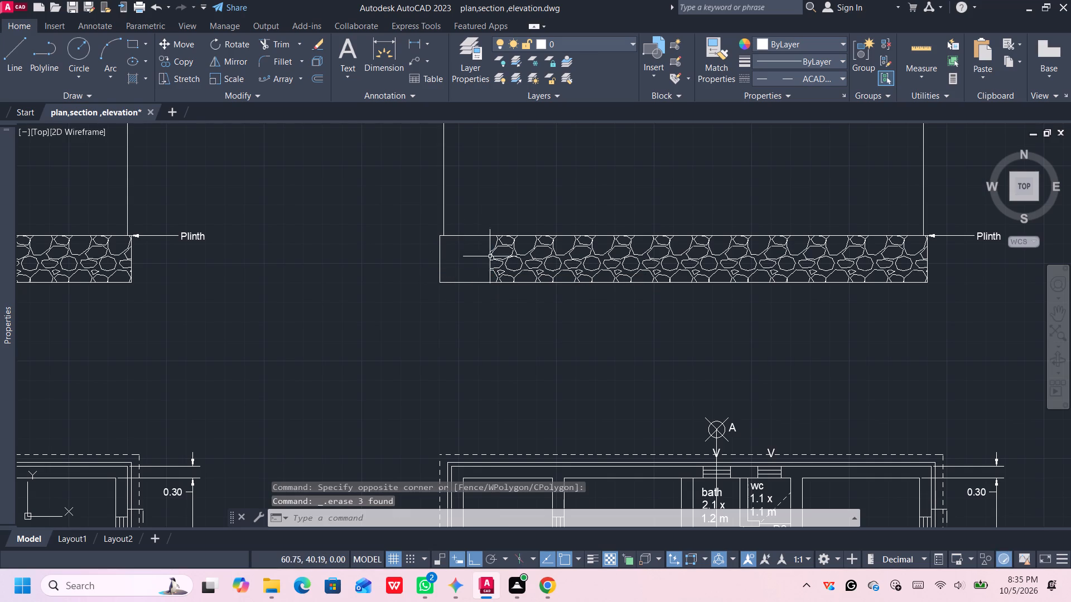
left_click(618, 261)
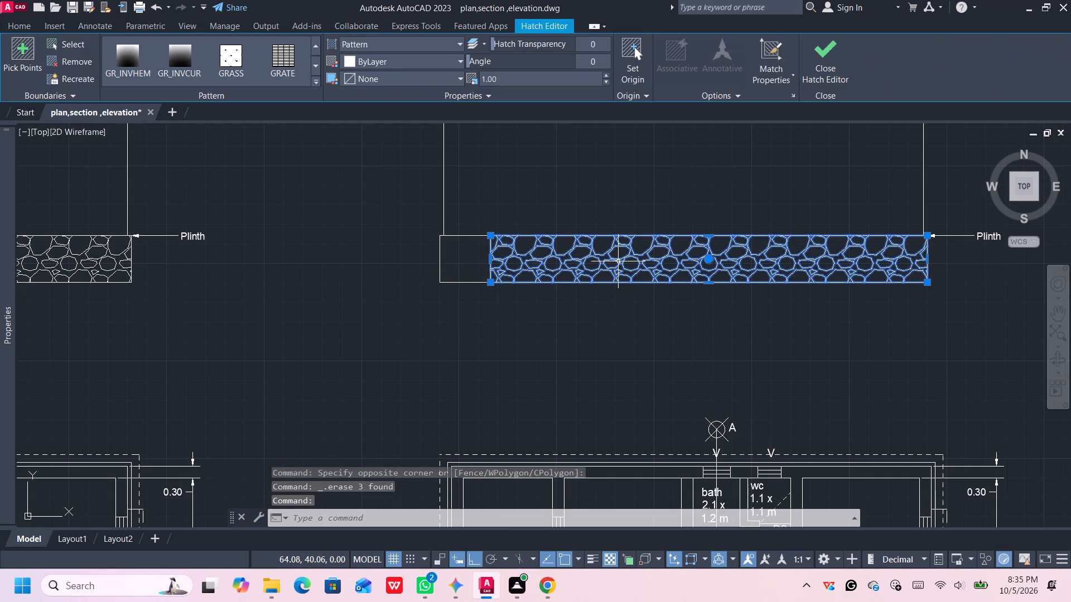
key("Delete")
scroll(702, 279, "down", 2)
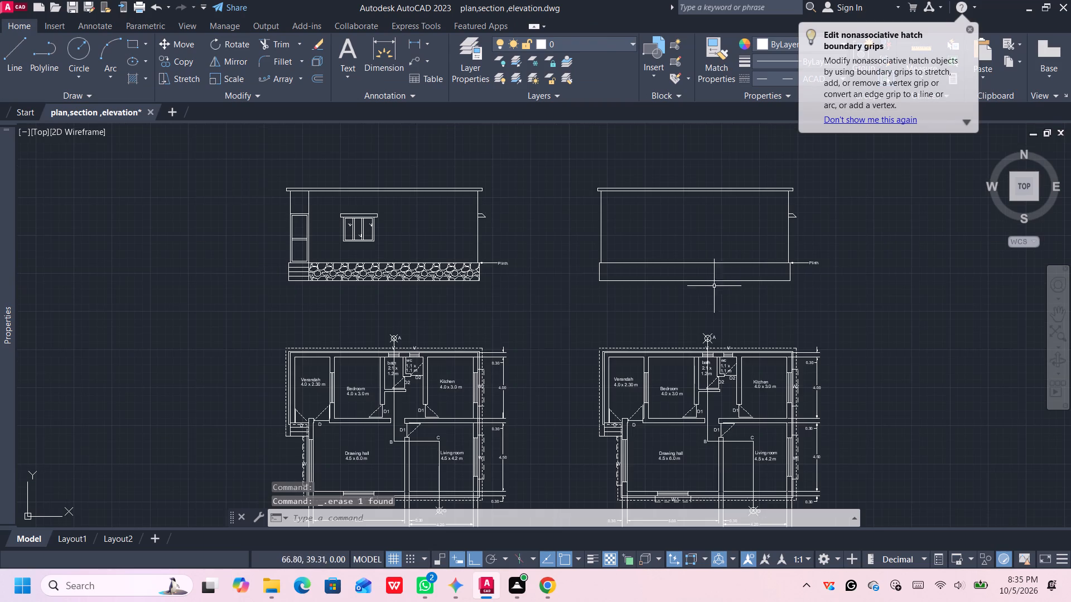
Erase the Plinth label with its leader and the small projecting shade beside the end wall from the copied elevation.
scroll(806, 255, "up", 1)
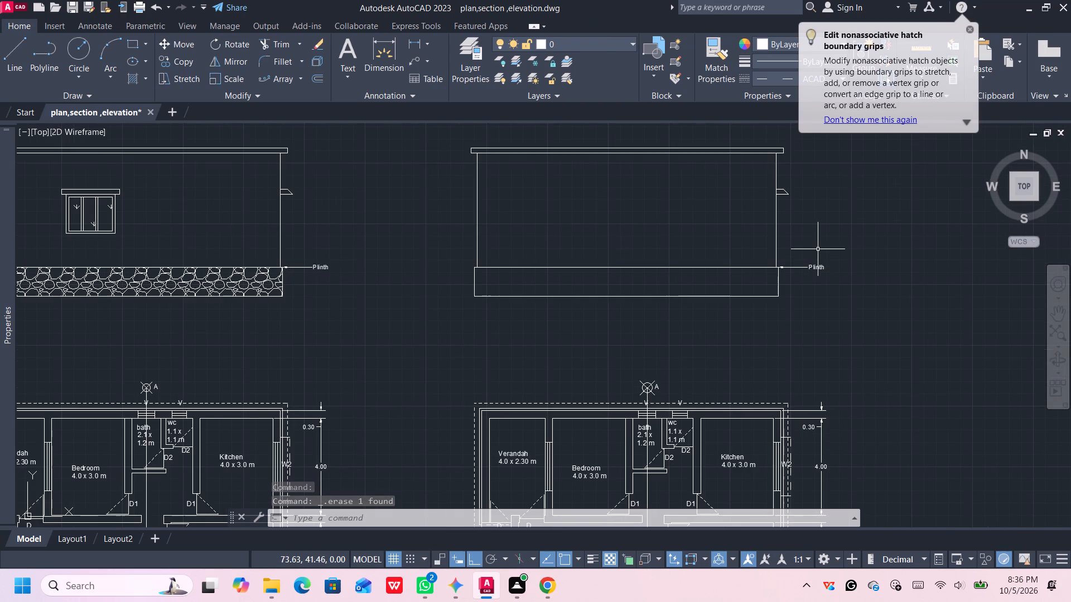
left_click(832, 248)
left_click(802, 286)
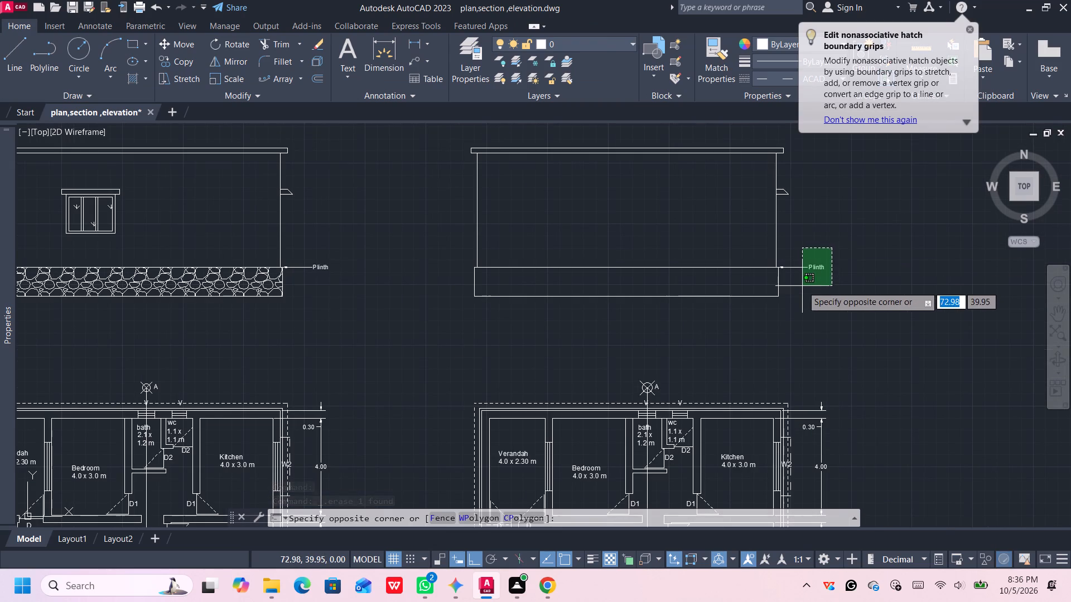
key("Delete")
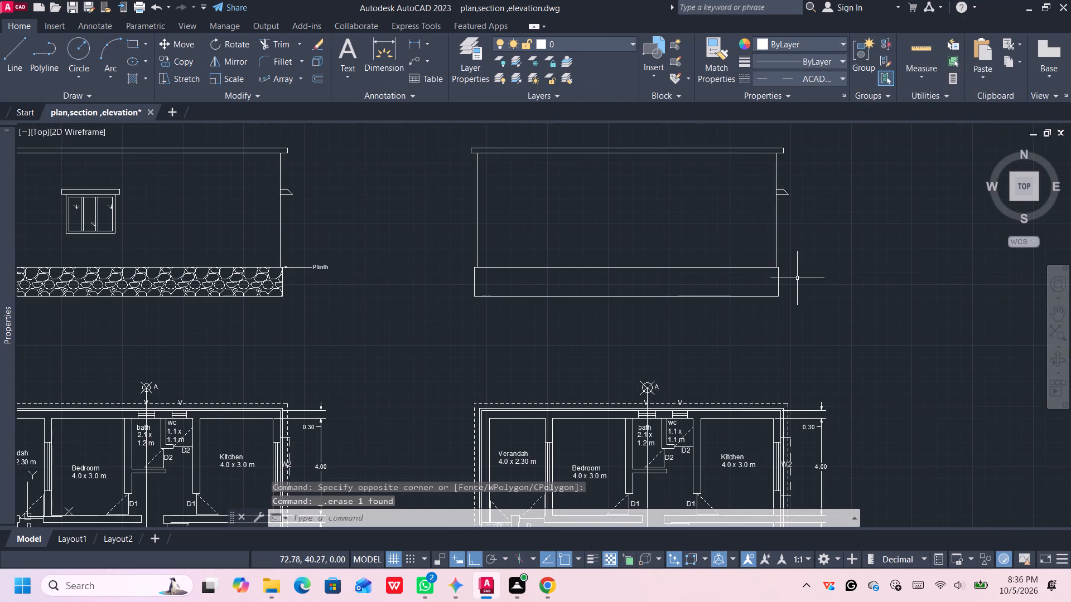
scroll(792, 192, "up", 2)
left_click(778, 157)
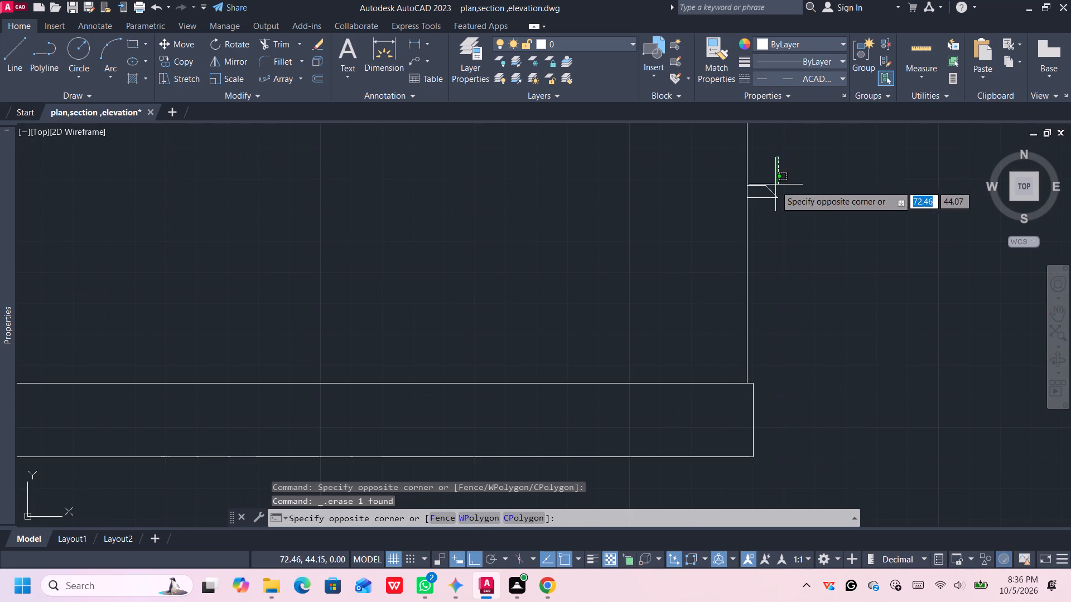
left_click(765, 220)
key("Delete")
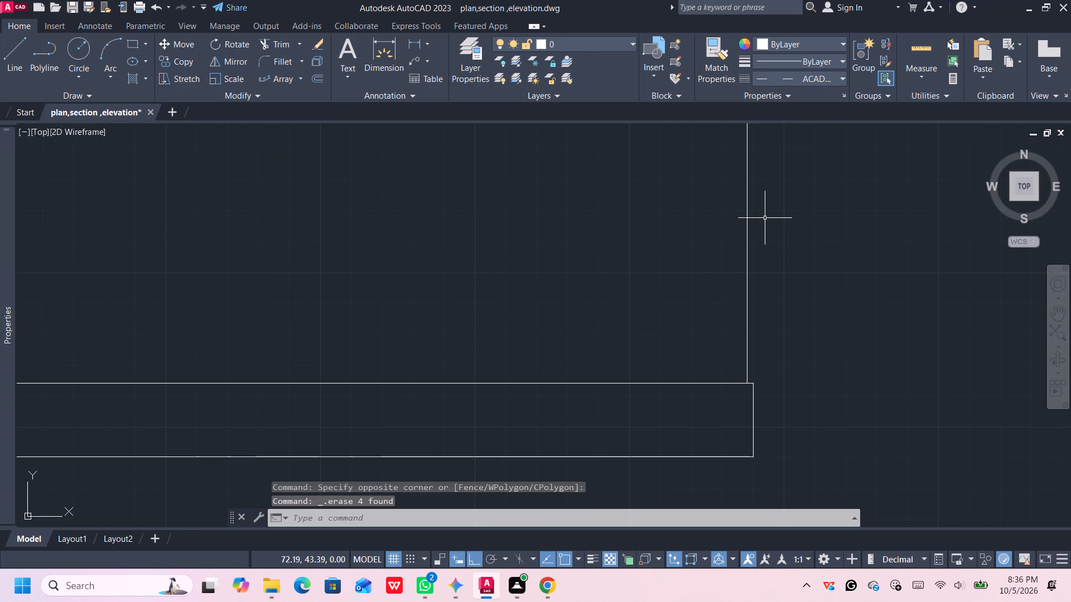
scroll(765, 230, "down", 2)
scroll(729, 335, "up", 1)
scroll(729, 336, "down", 1)
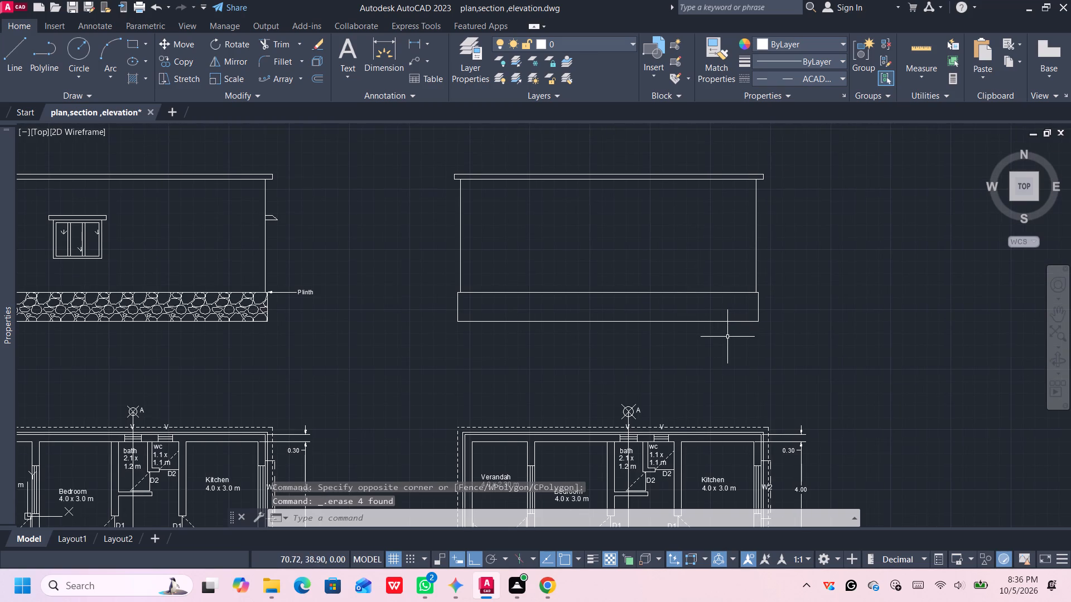
Rotate the entire copied floor plan with its dimensions 90° counterclockwise about its upper-right outline corner.
scroll(734, 376, "down", 2)
scroll(734, 376, "up", 1)
middle_click_drag(736, 387, 725, 229)
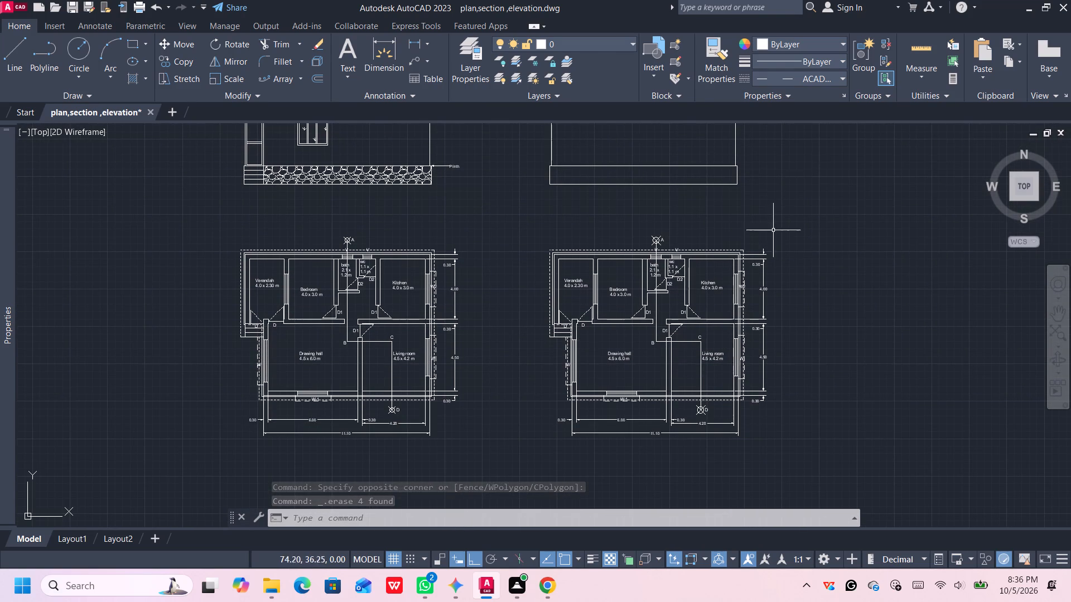
left_click(809, 221)
left_click(527, 469)
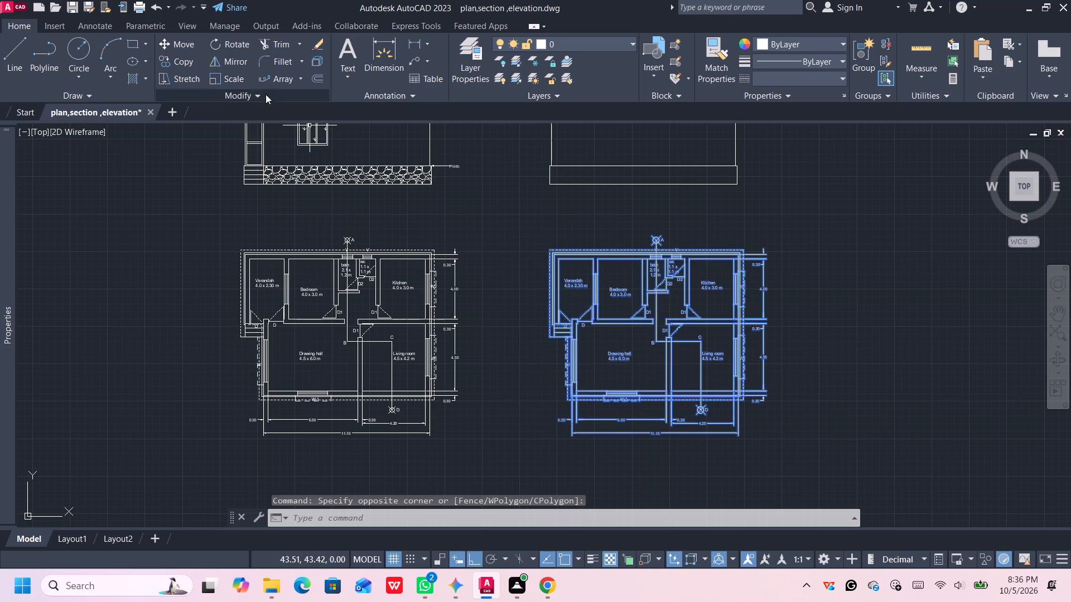
left_click(224, 46)
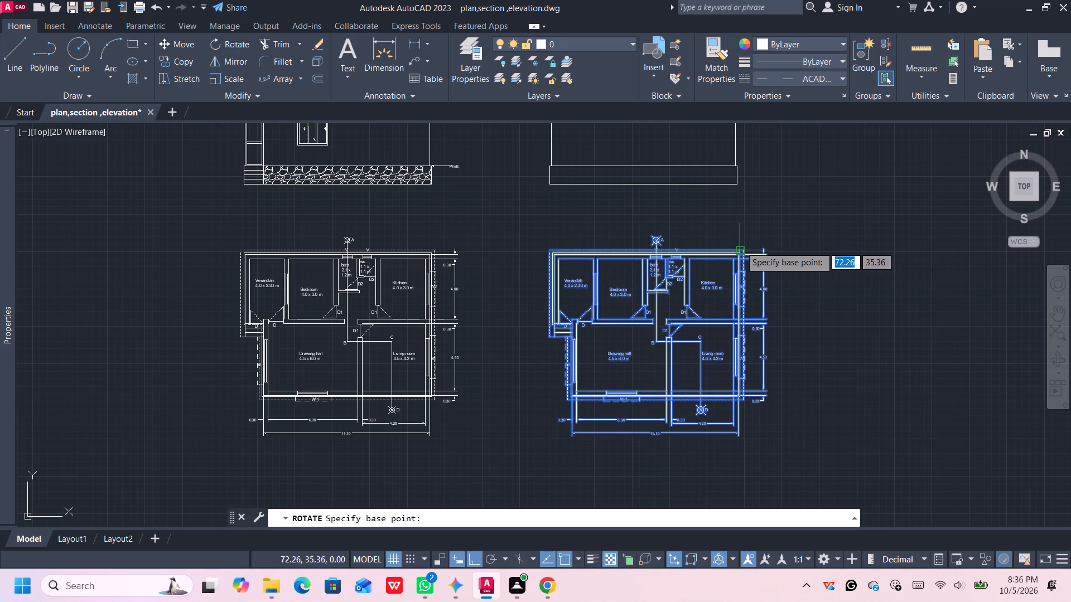
left_click(740, 246)
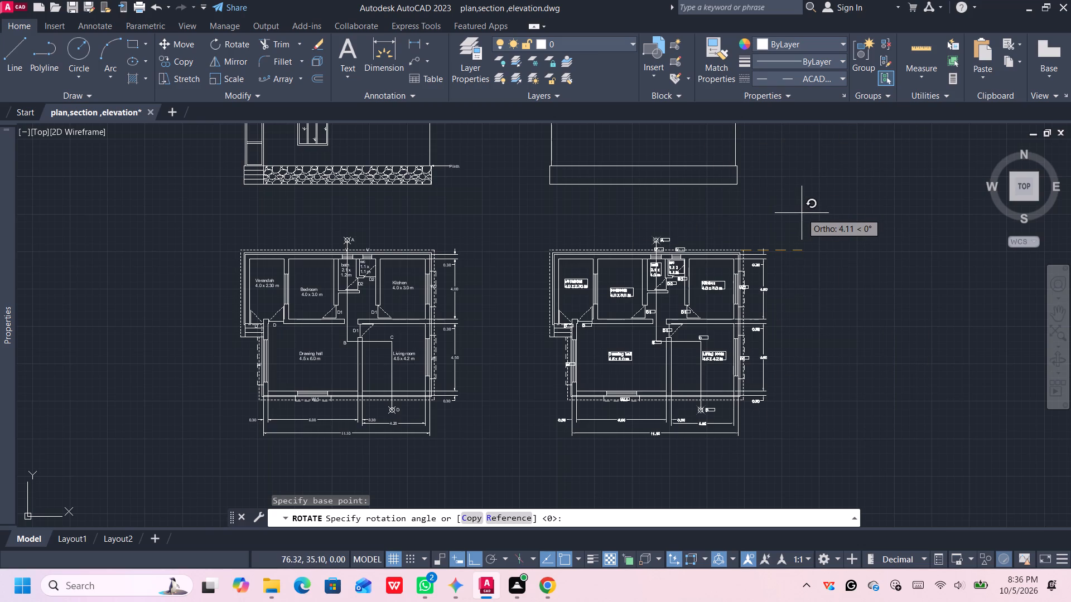
left_click(736, 200)
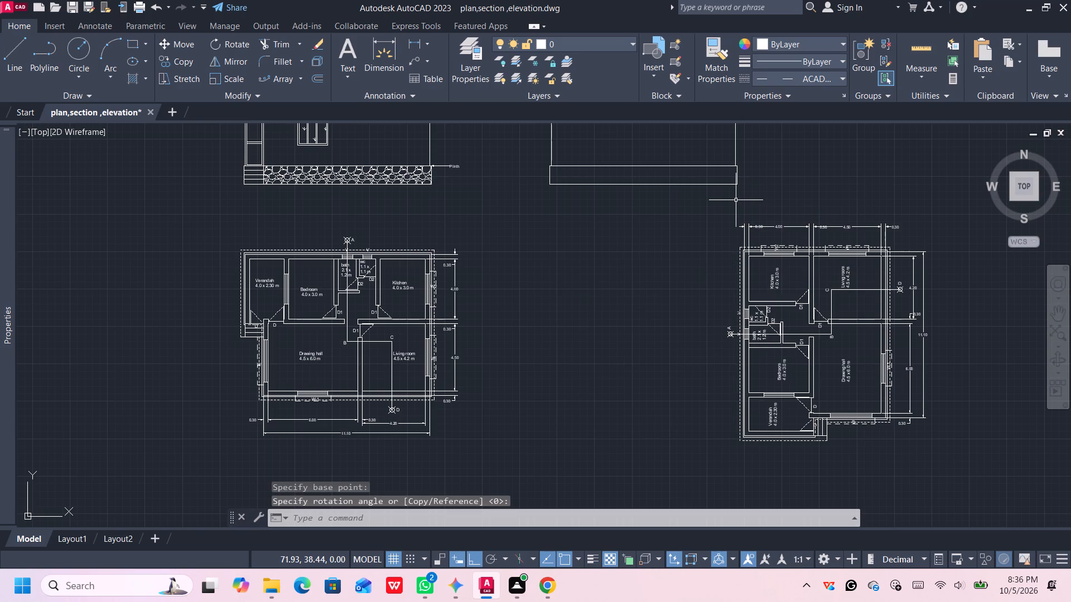
Move the rotated plan horizontally about 12.7 units back beneath the stripped elevation, aligning its dashed outline's lower-left corner with the plinth's left end.
scroll(818, 264, "up", 2)
scroll(817, 261, "down", 2)
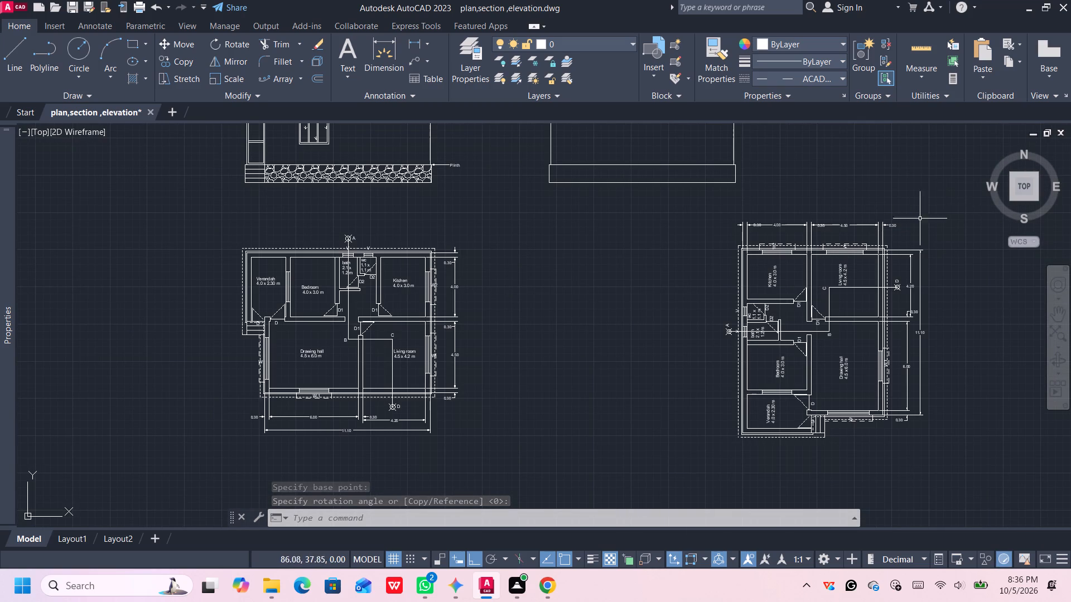
scroll(766, 280, "up", 2)
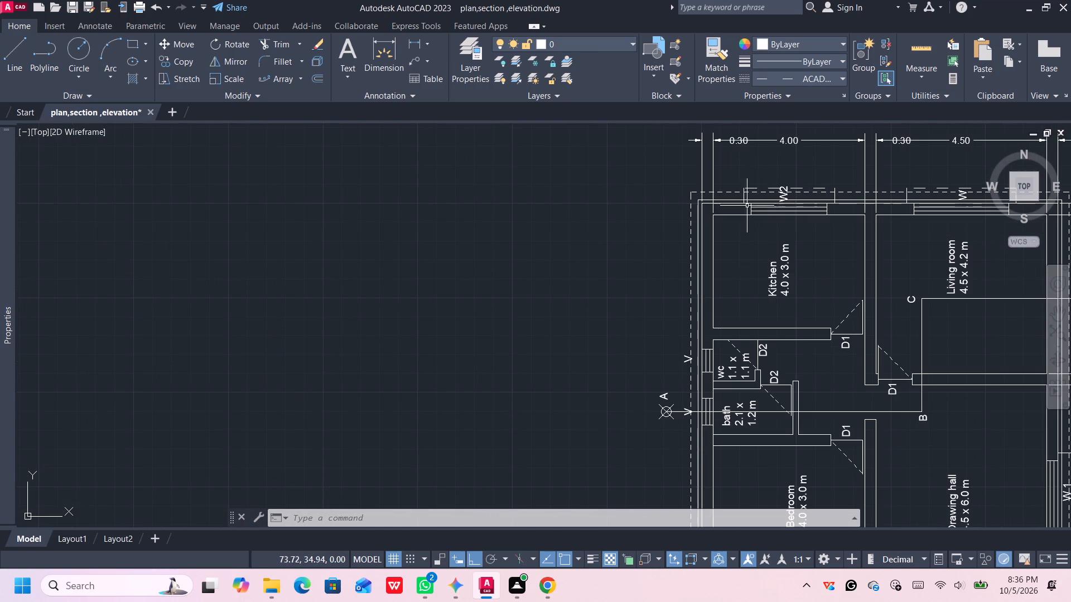
scroll(737, 212, "down", 2)
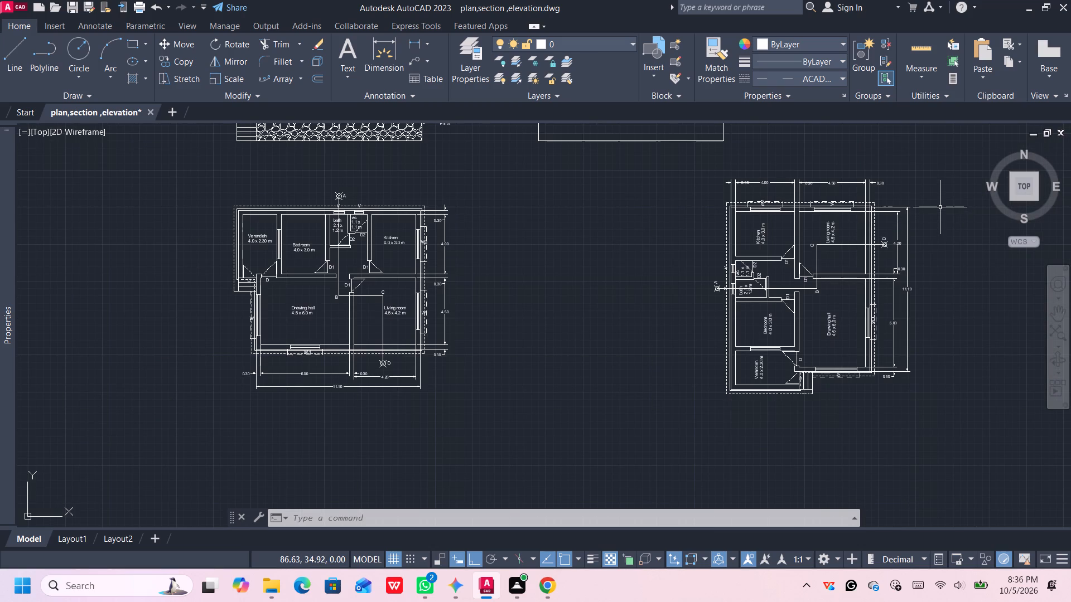
left_click(966, 142)
left_click(709, 413)
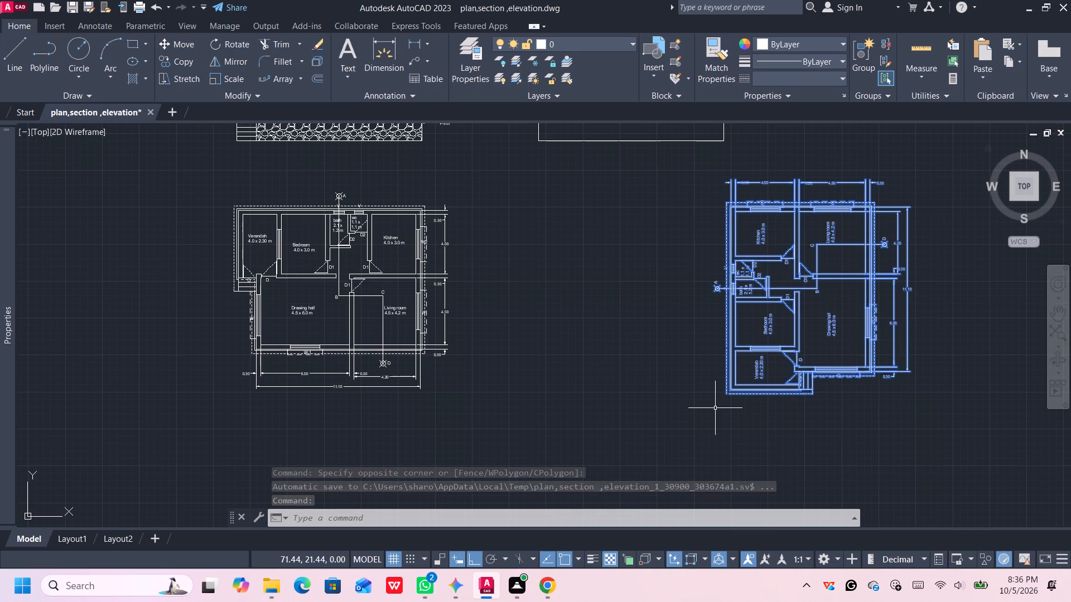
right_click(738, 405)
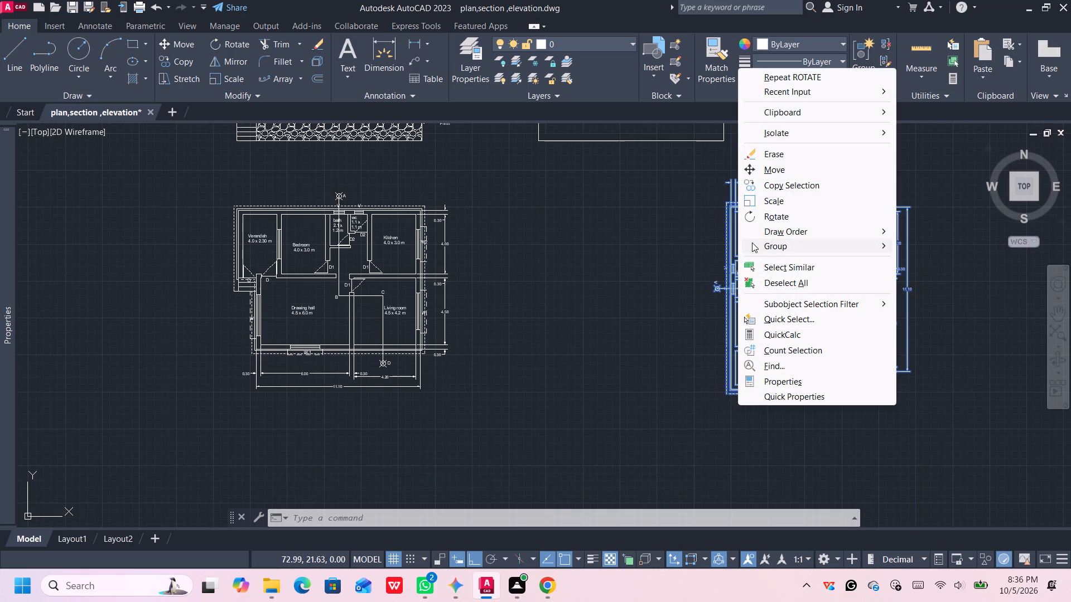
left_click(781, 168)
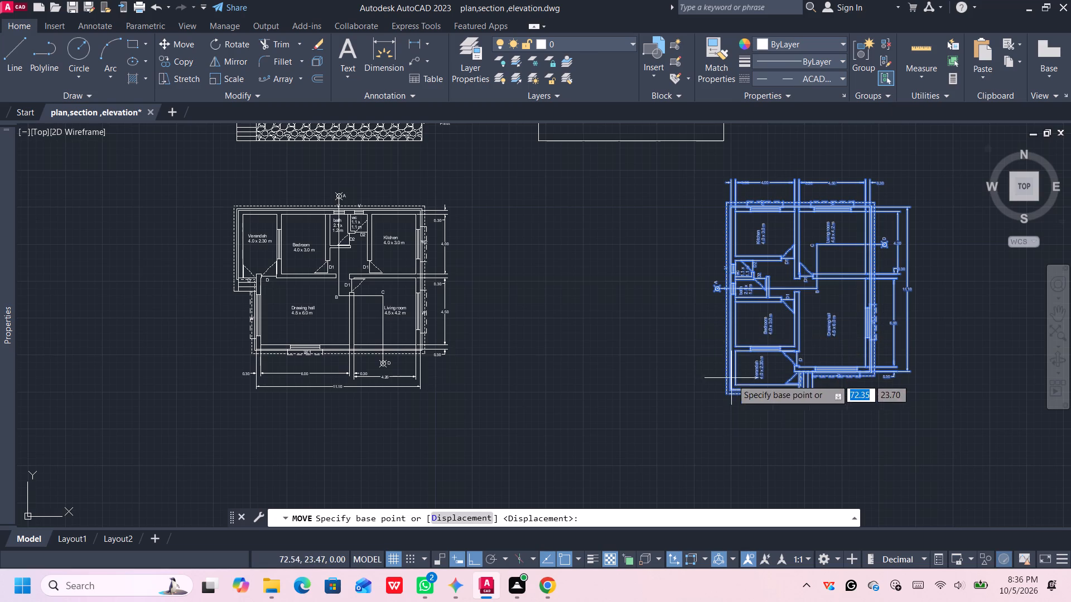
scroll(729, 395, "up", 1)
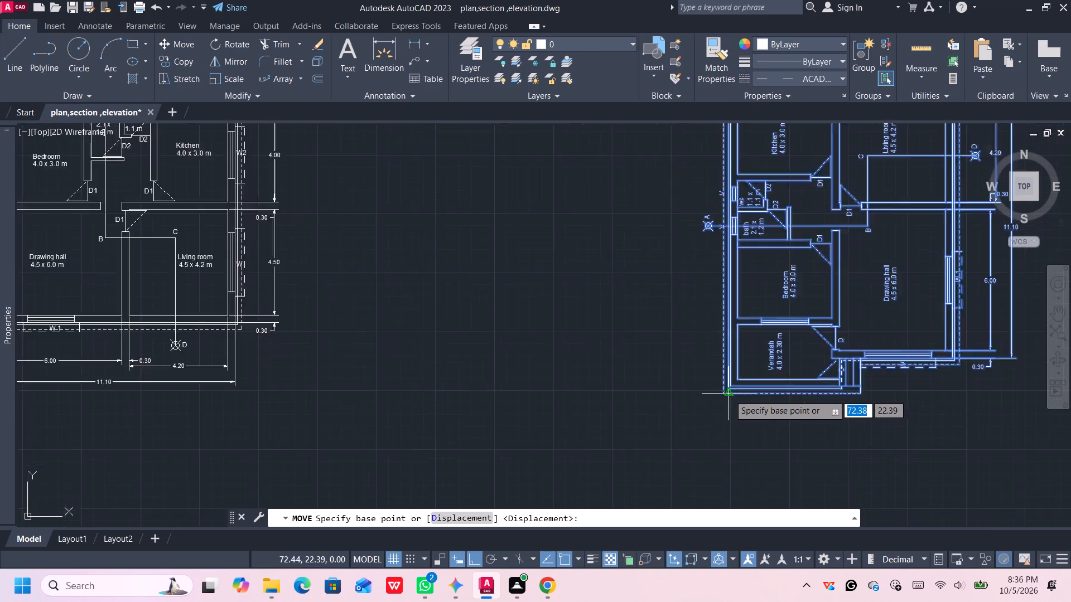
scroll(729, 395, "up", 2)
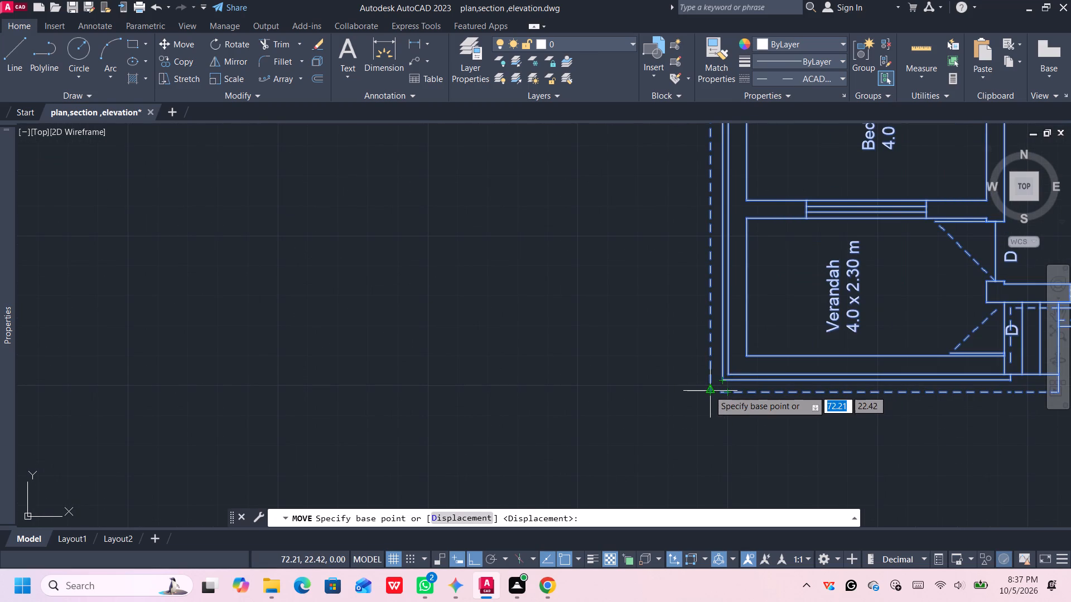
left_click(710, 396)
scroll(558, 353, "down", 2)
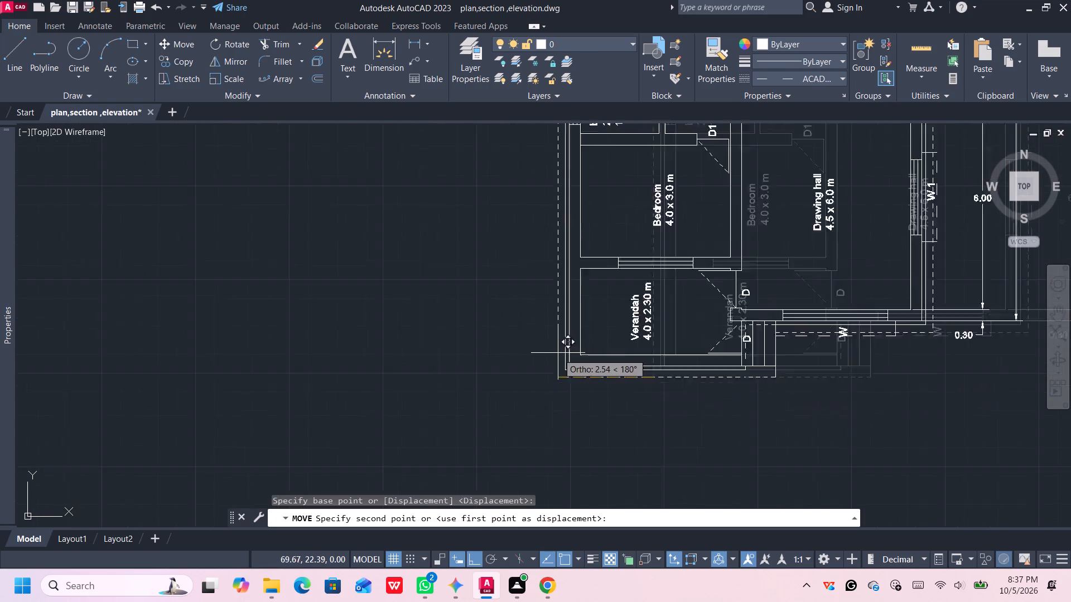
scroll(558, 353, "down", 3)
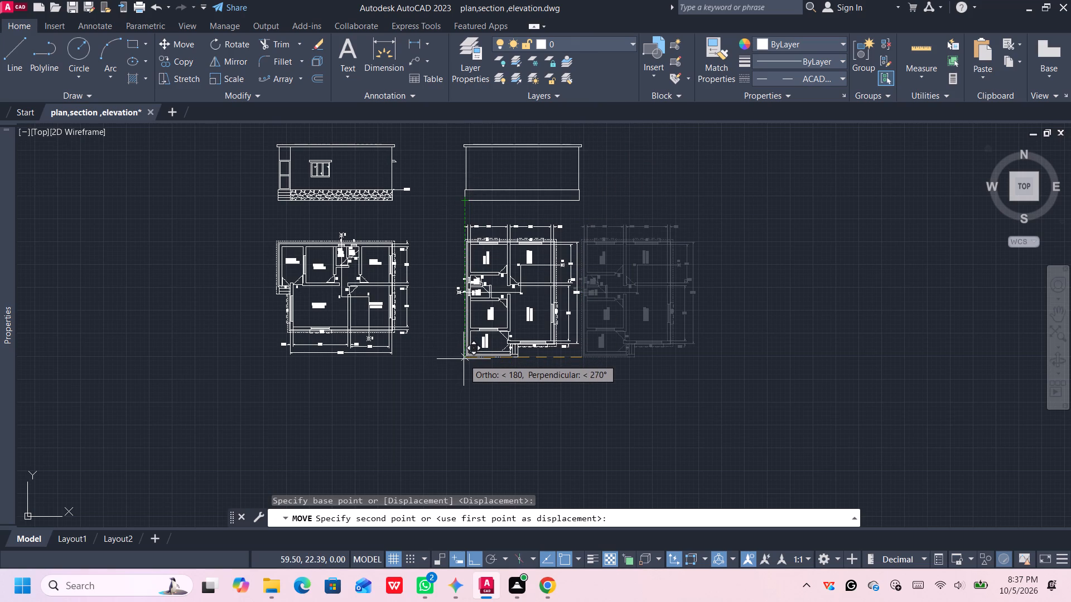
left_click(464, 359)
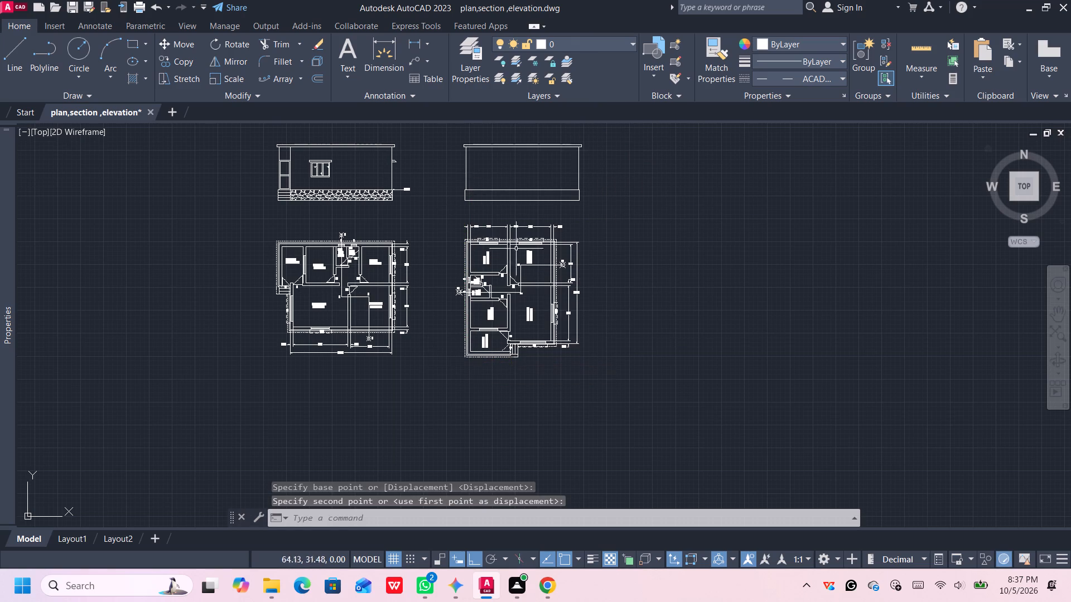
Project vertical construction lines from the rotated plan's bath: both outer-wall faces at section mark A, D2's jamb and both faces of the partition beyond.
scroll(522, 242, "up", 2)
middle_click_drag(581, 217, 688, 280)
scroll(689, 276, "down", 1)
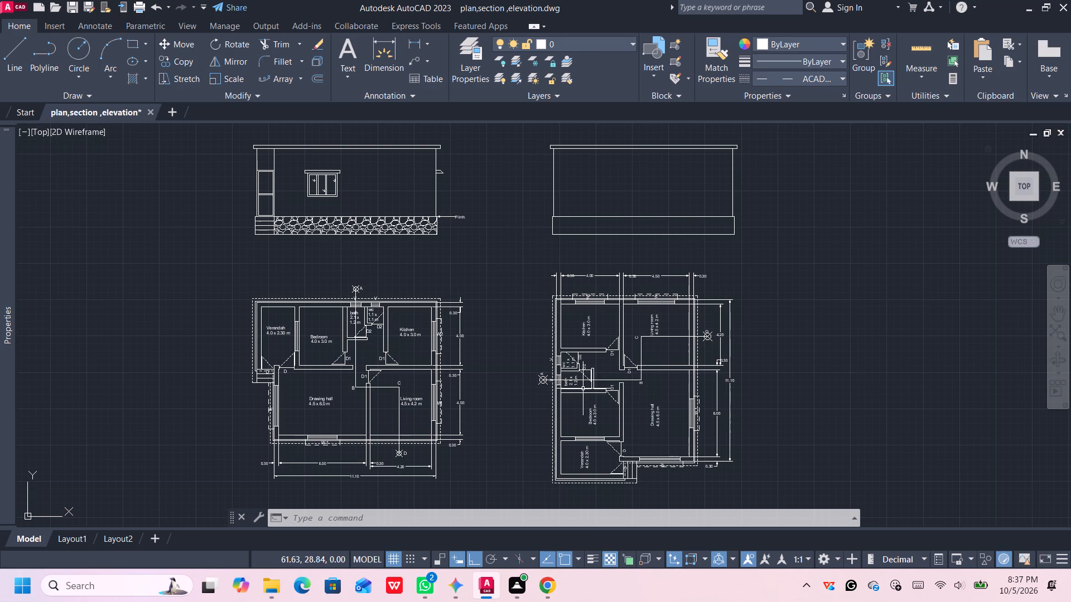
left_click(96, 93)
left_click(43, 109)
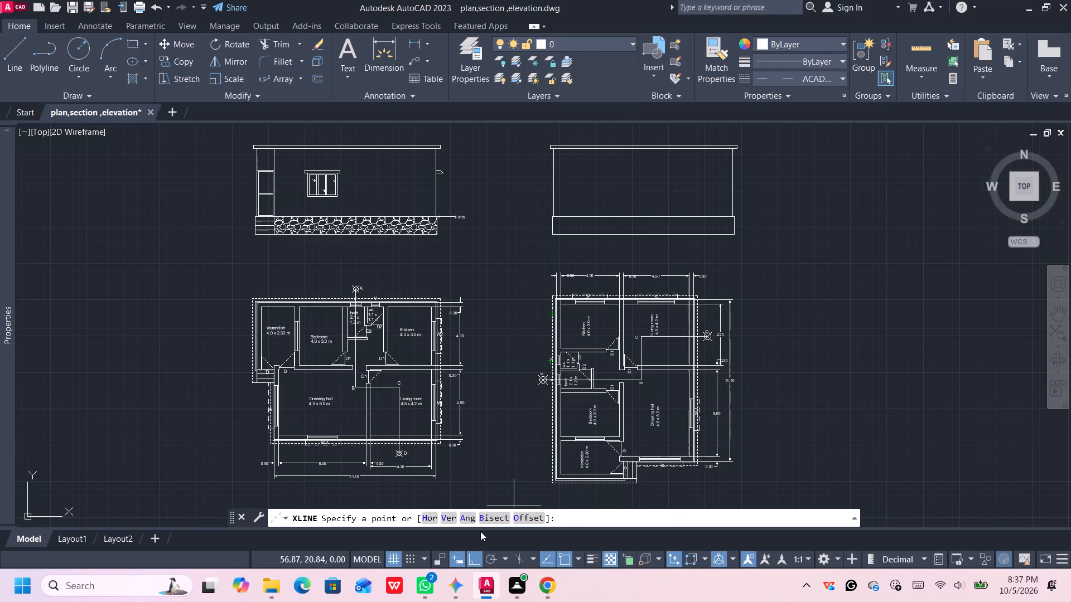
left_click(450, 518)
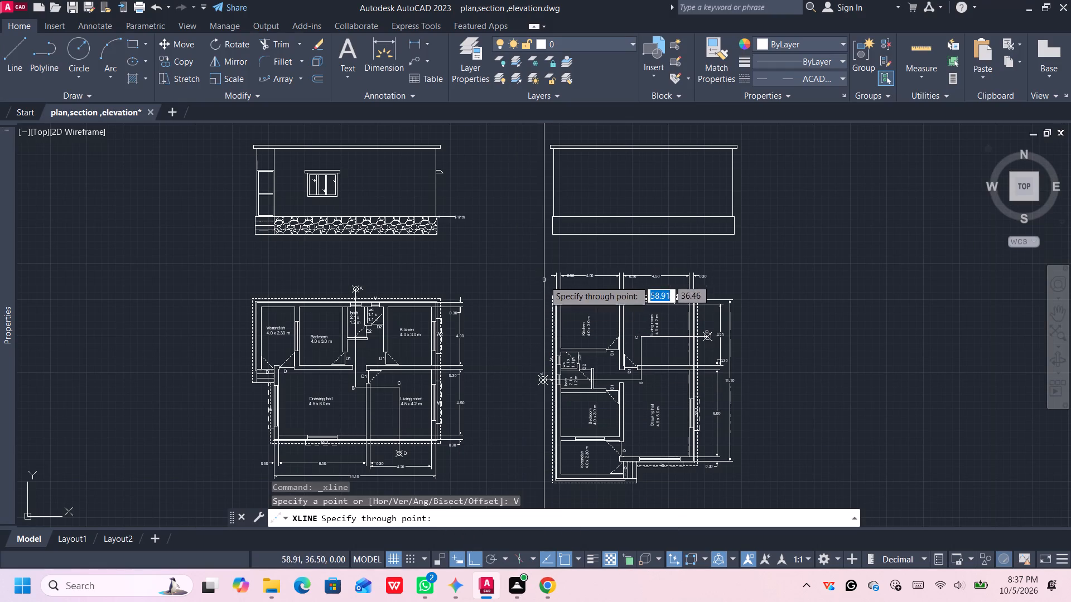
scroll(553, 386, "up", 2)
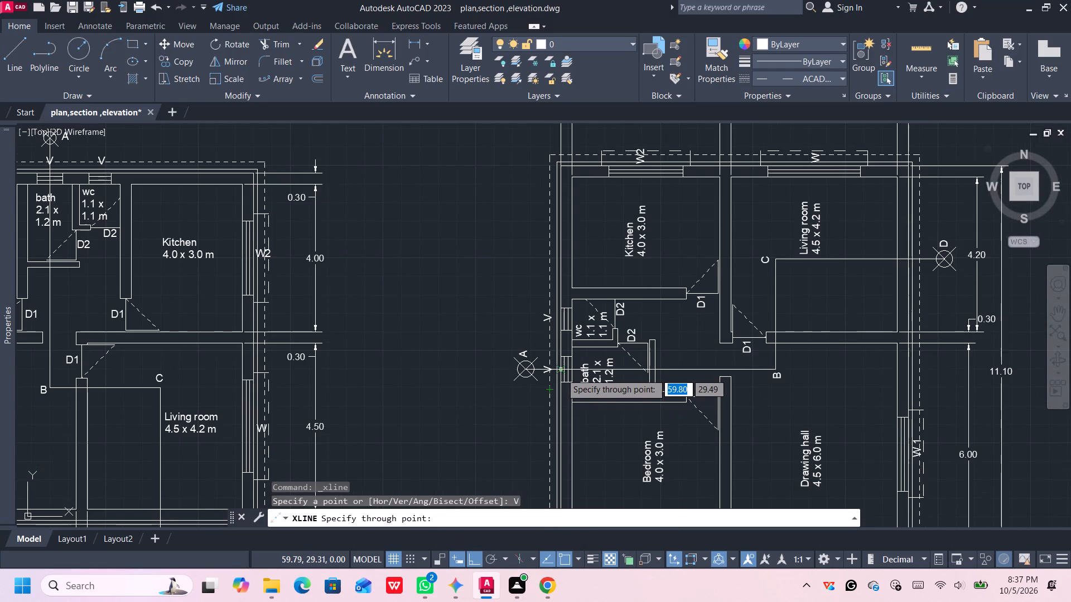
scroll(561, 372, "up", 3)
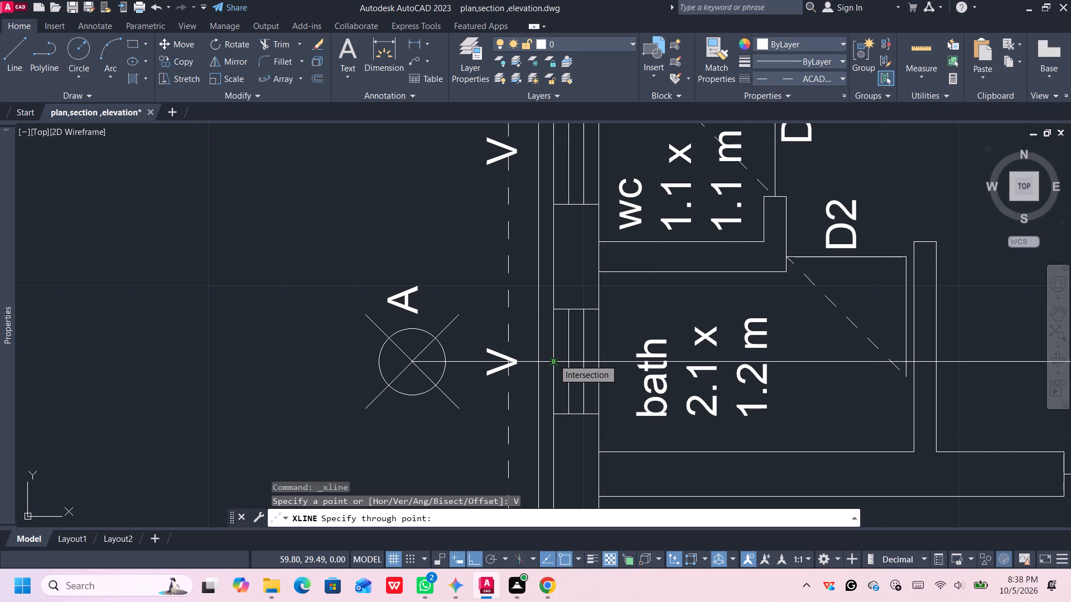
left_click(553, 359)
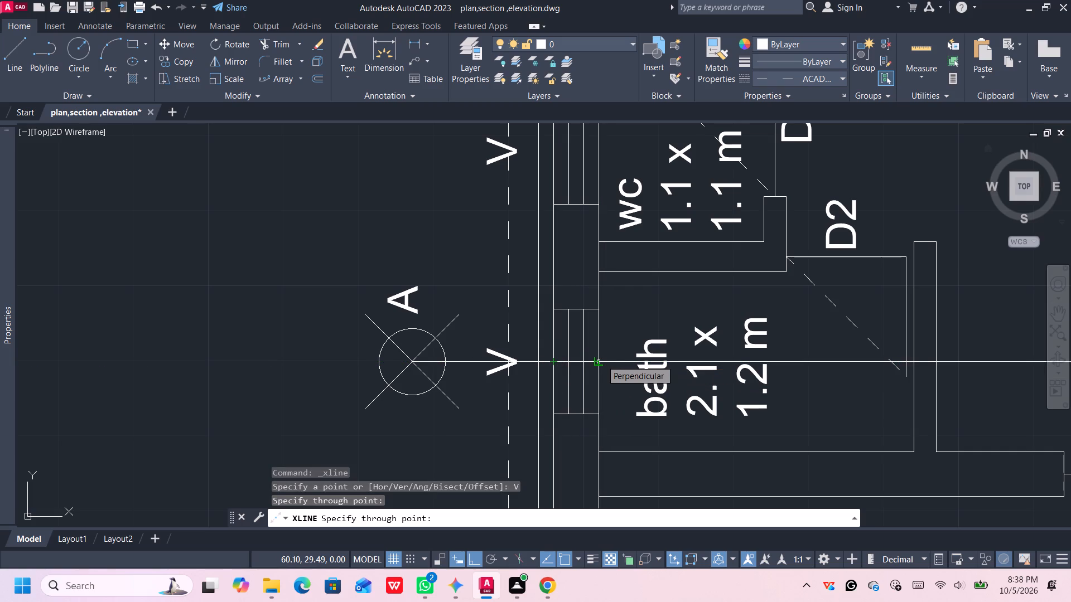
left_click(601, 360)
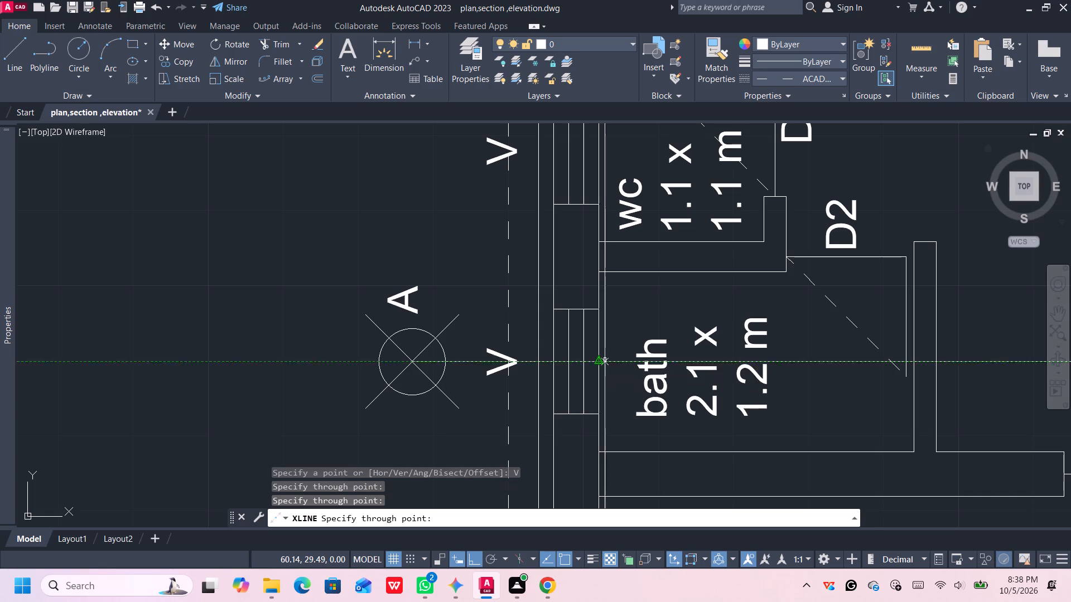
left_click(789, 255)
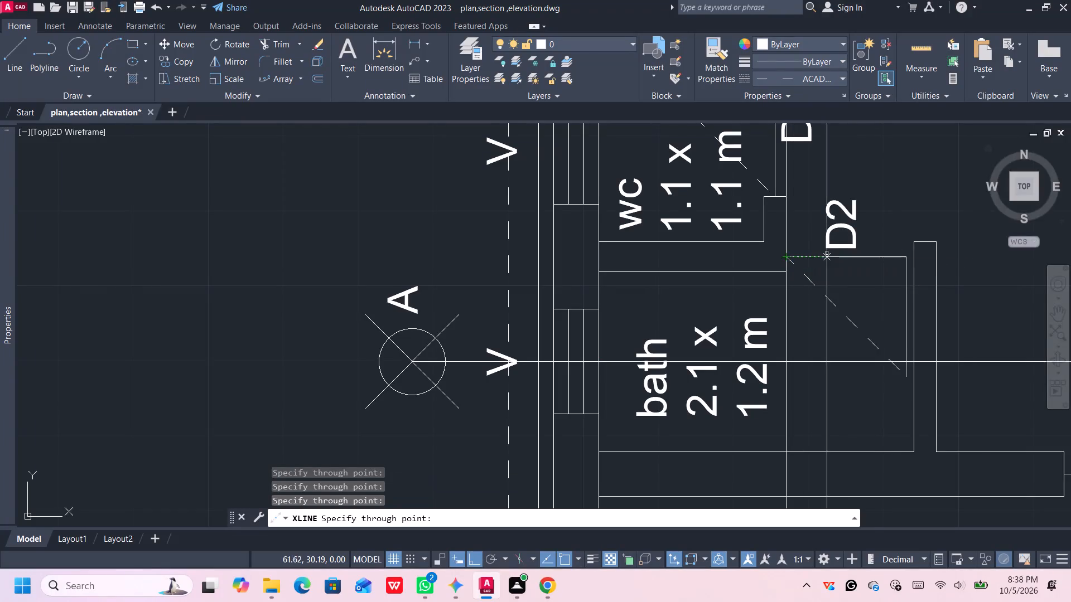
left_click(913, 256)
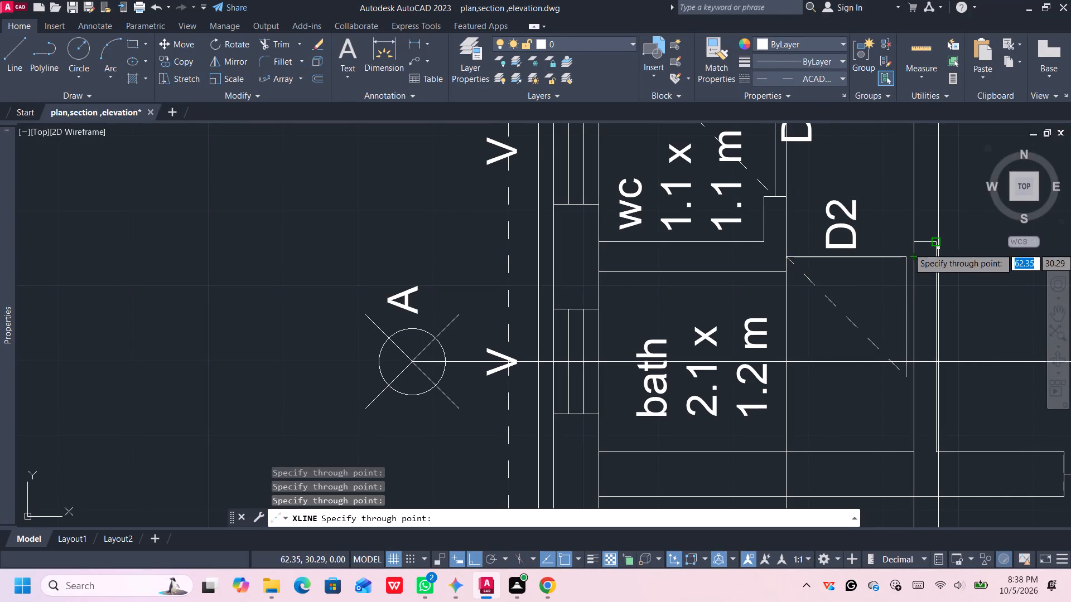
left_click(938, 245)
Add vertical construction lines through the kitchen D1 door jamb, both faces of the central wall and the living room D1 jamb.
scroll(935, 316, "down", 3)
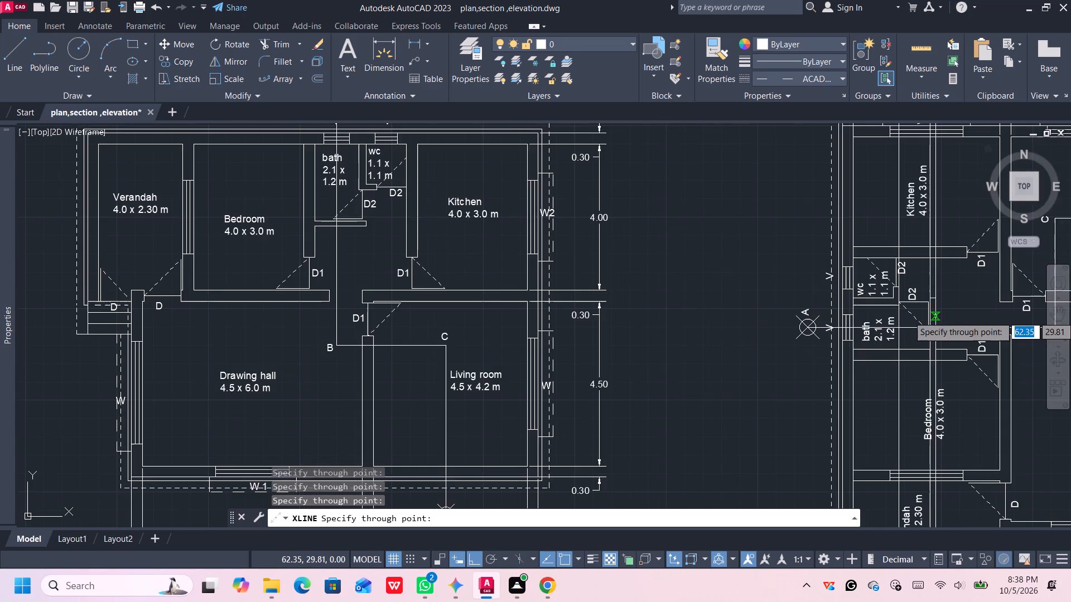
middle_click_drag(932, 314, 603, 254)
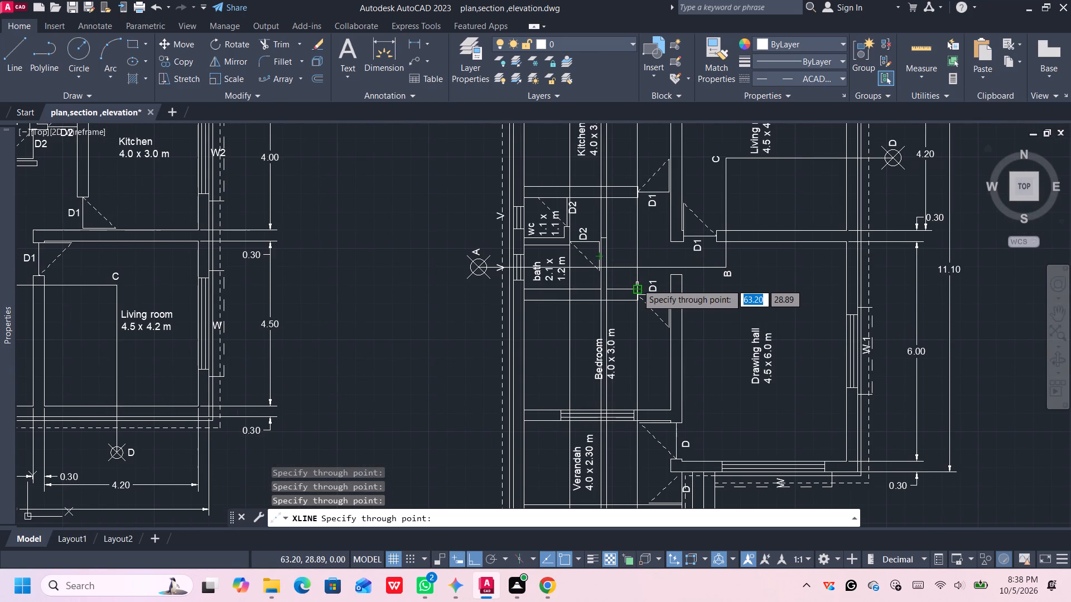
left_click(638, 196)
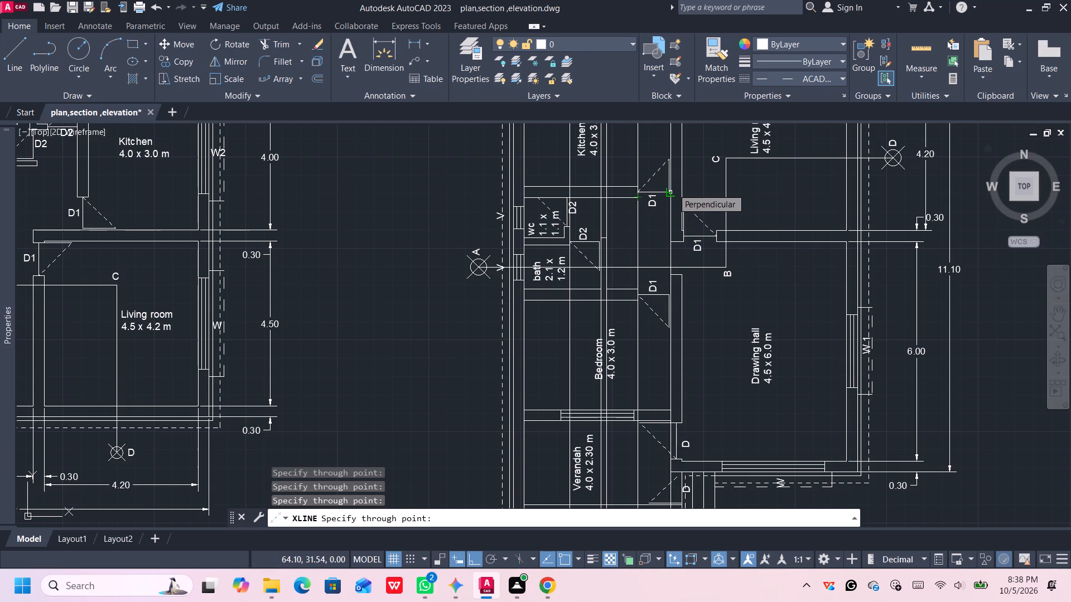
scroll(673, 188, "up", 2)
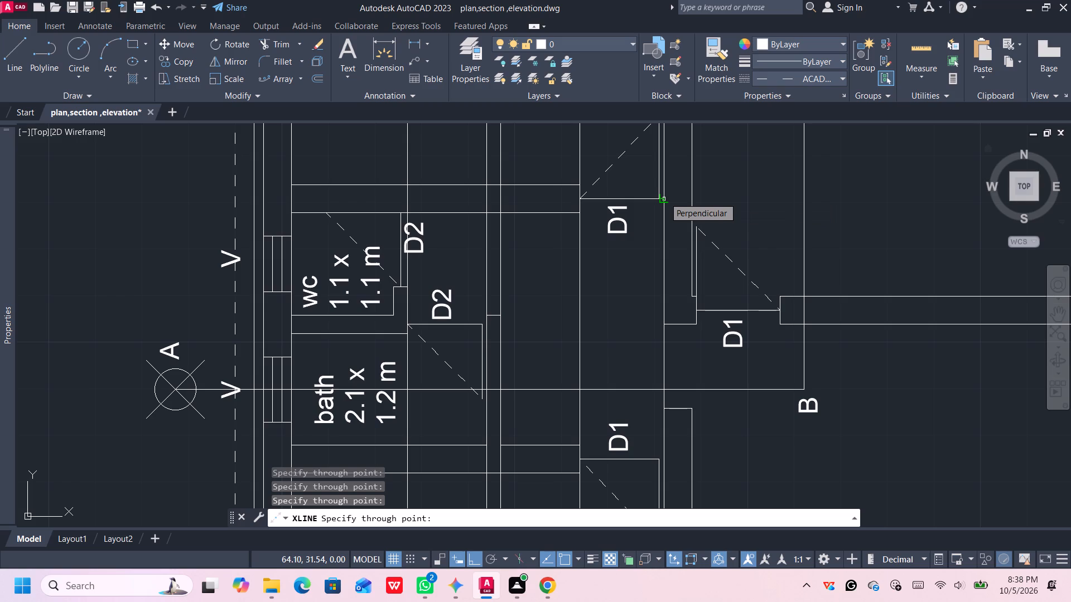
left_click(664, 197)
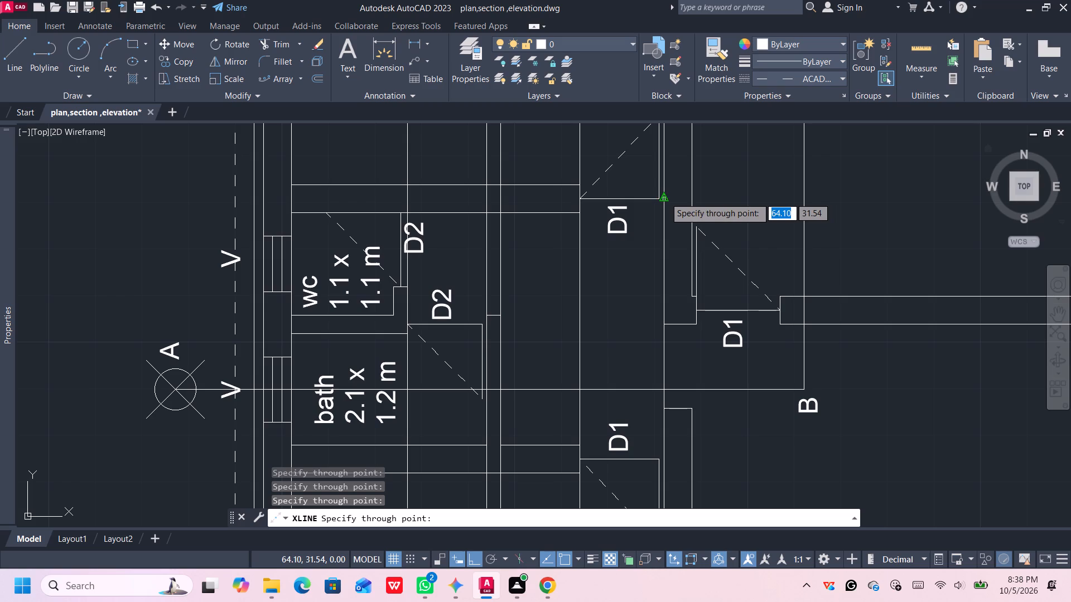
left_click(693, 199)
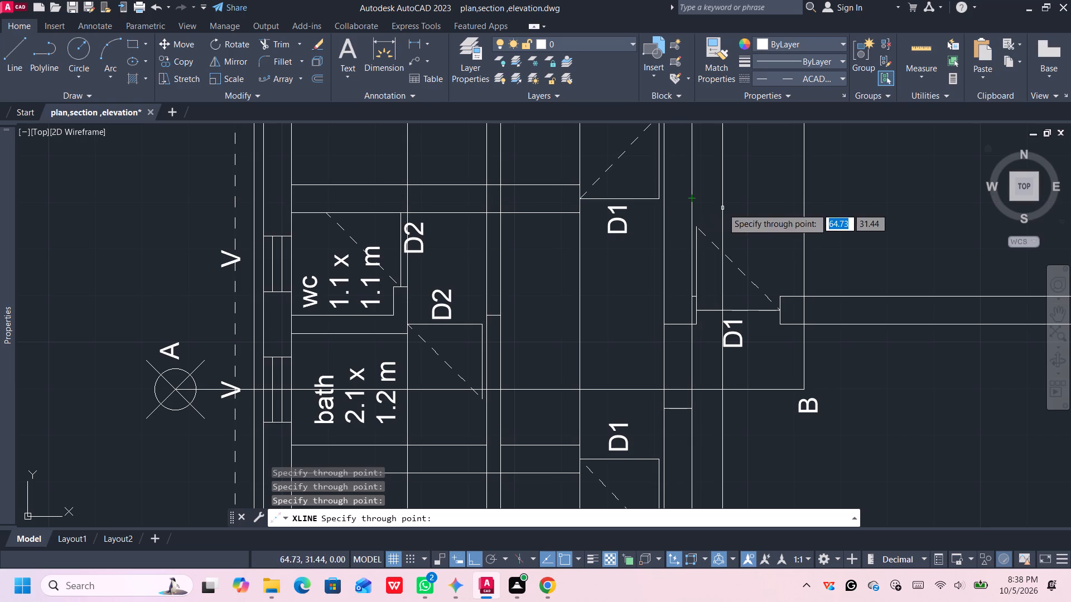
left_click(779, 310)
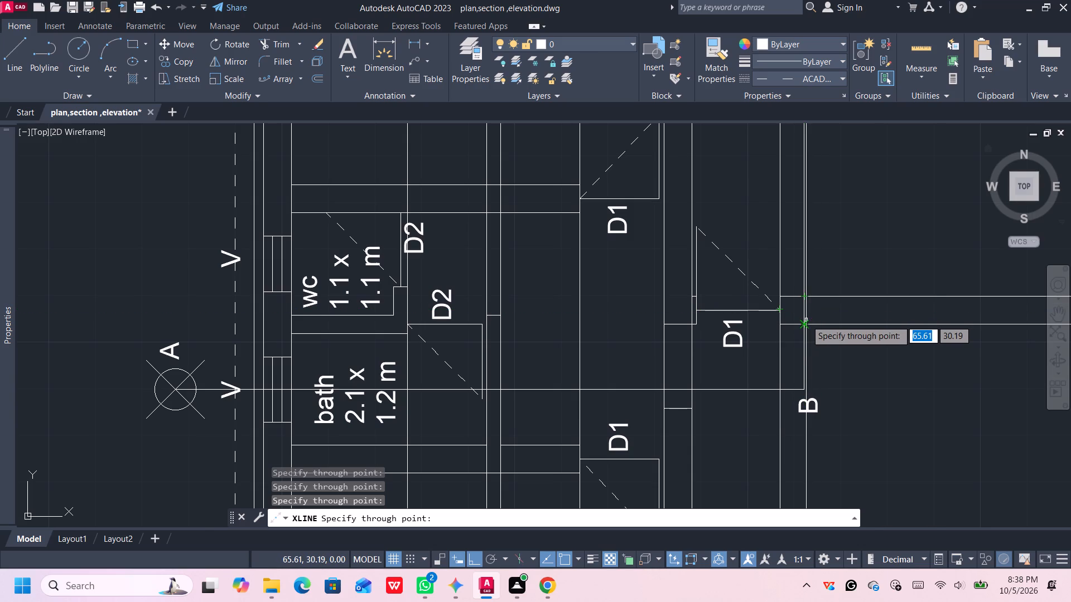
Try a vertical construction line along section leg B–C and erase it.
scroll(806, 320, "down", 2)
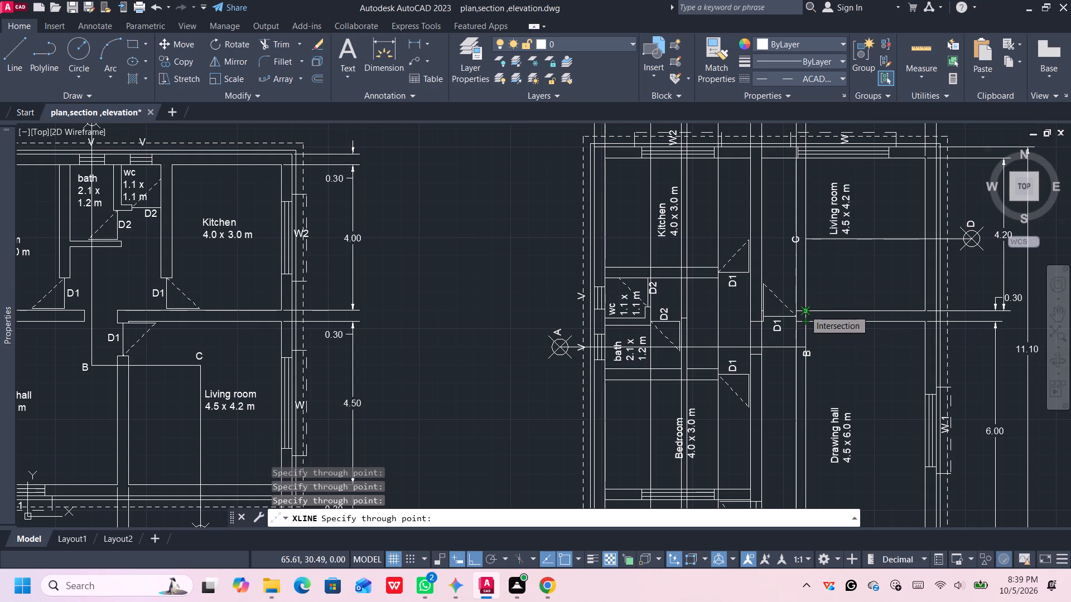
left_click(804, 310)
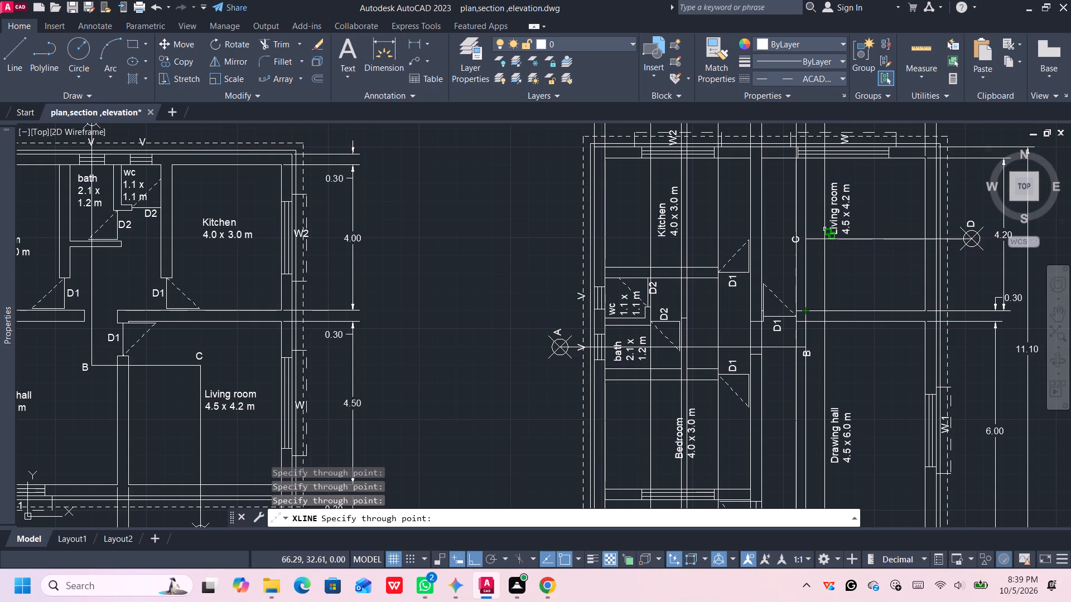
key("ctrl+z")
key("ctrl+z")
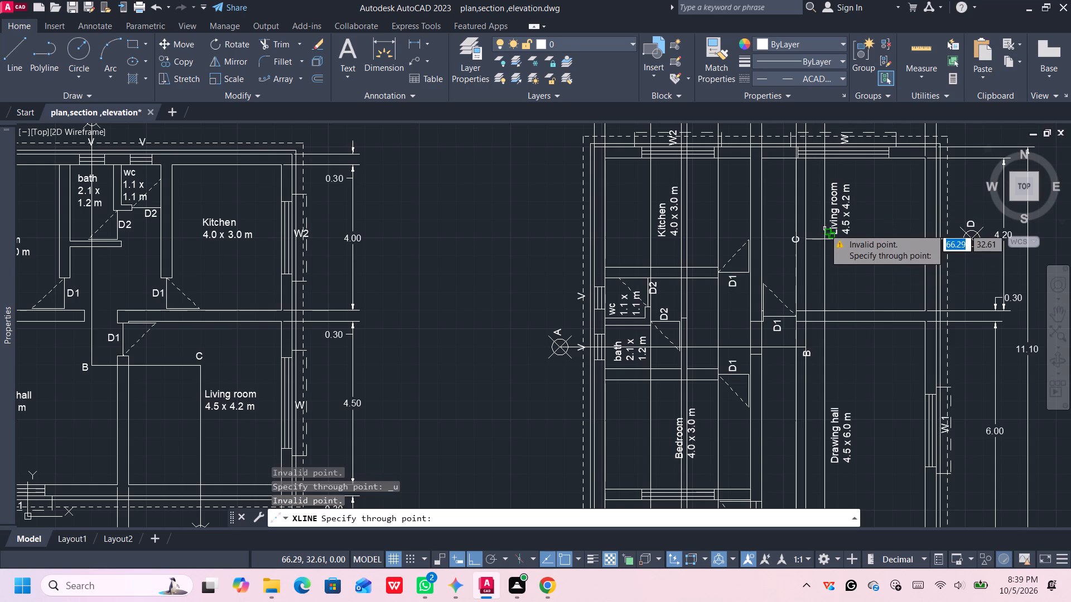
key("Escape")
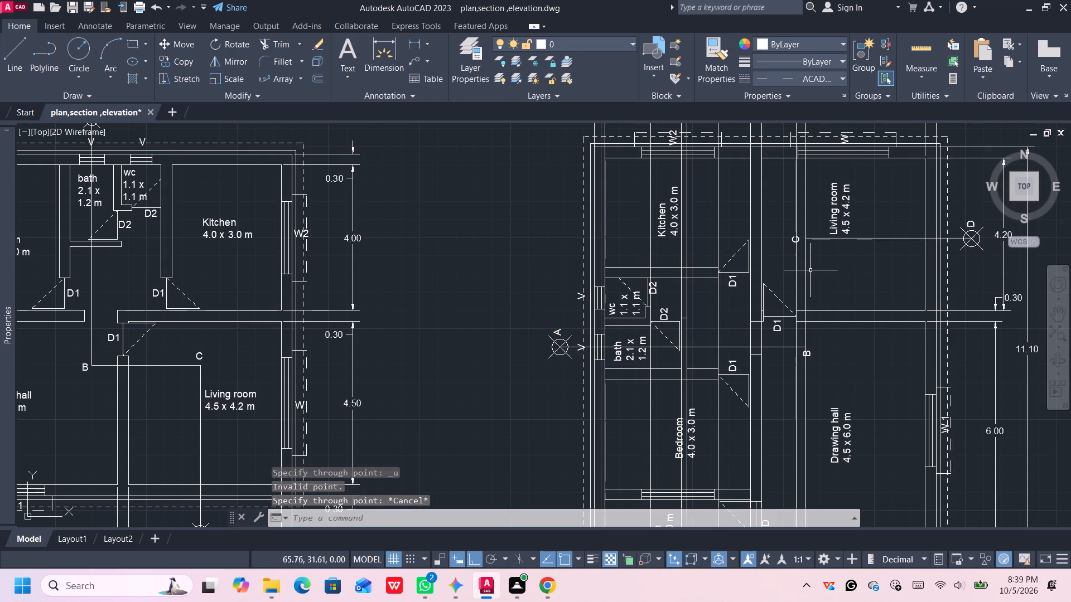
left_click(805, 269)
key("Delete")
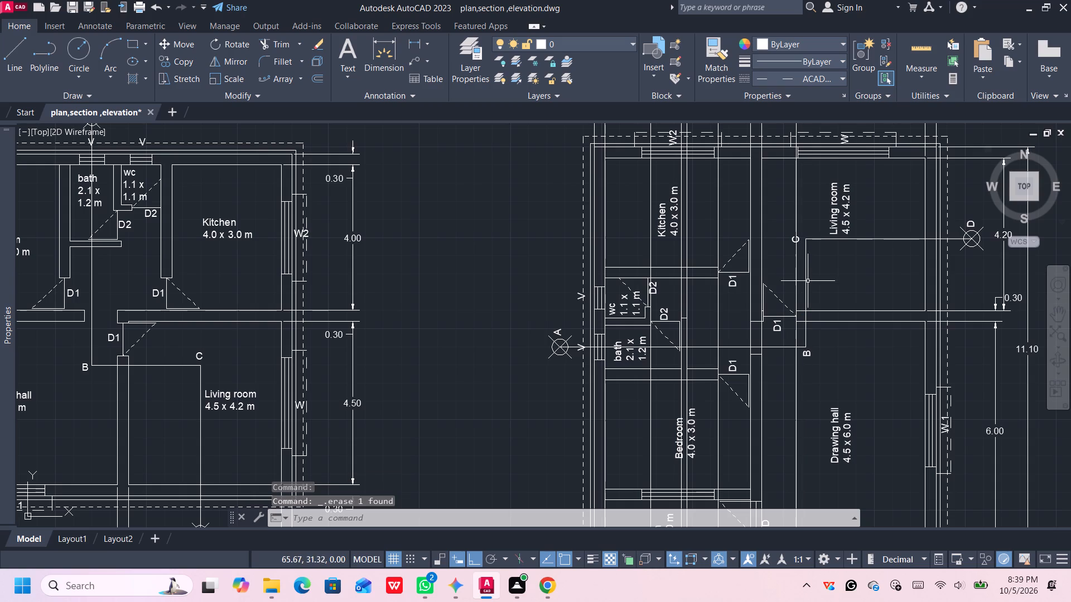
Add vertical construction lines through both ends of the living room's window W, the end wall's inner face and the outermost solid outline corner.
middle_click_drag(813, 239, 814, 307)
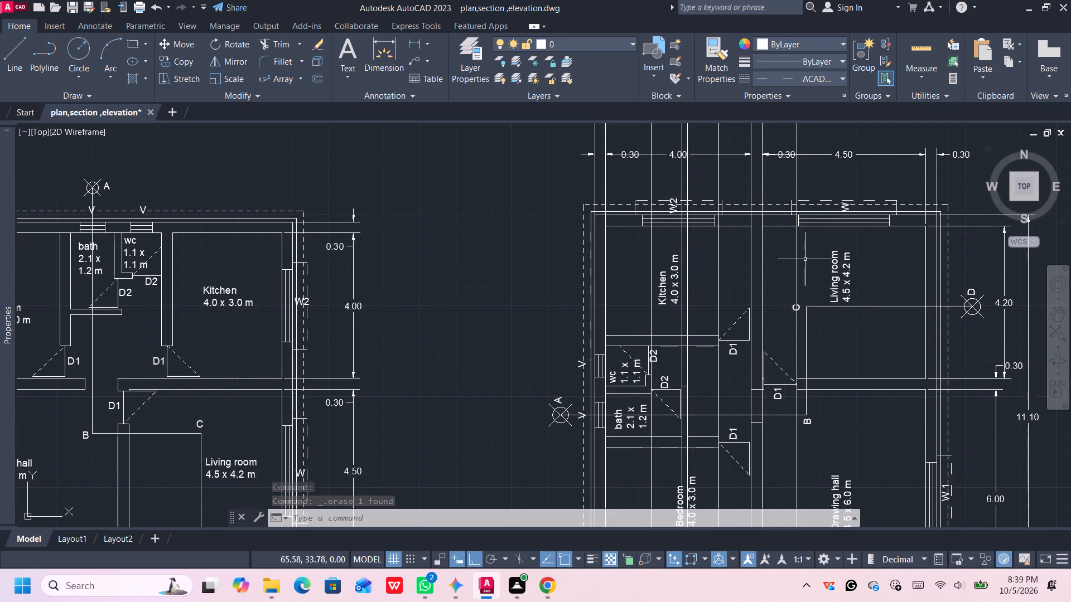
key("x")
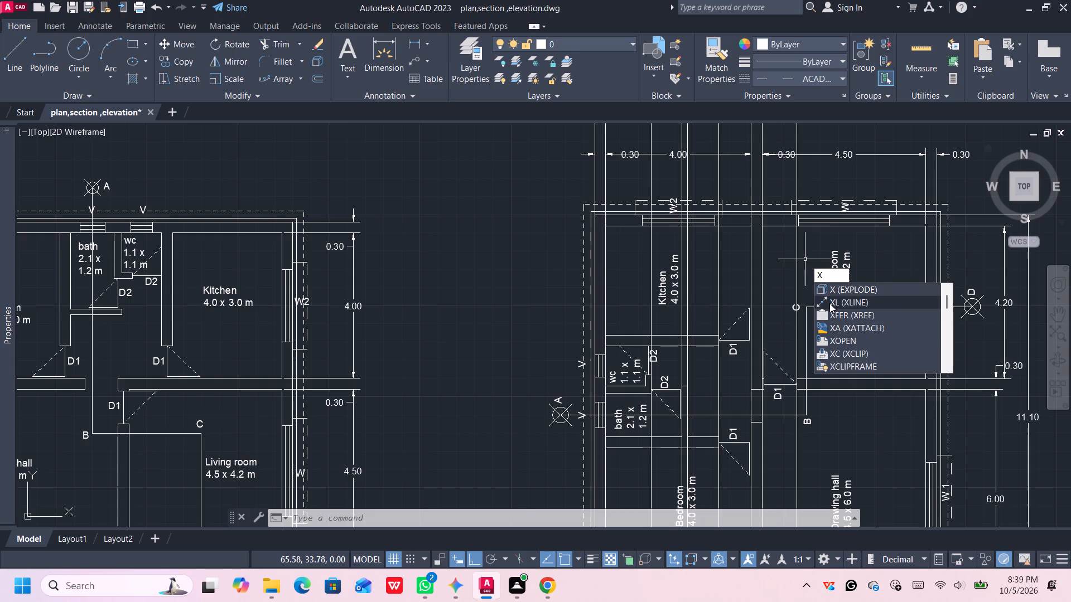
left_click(829, 303)
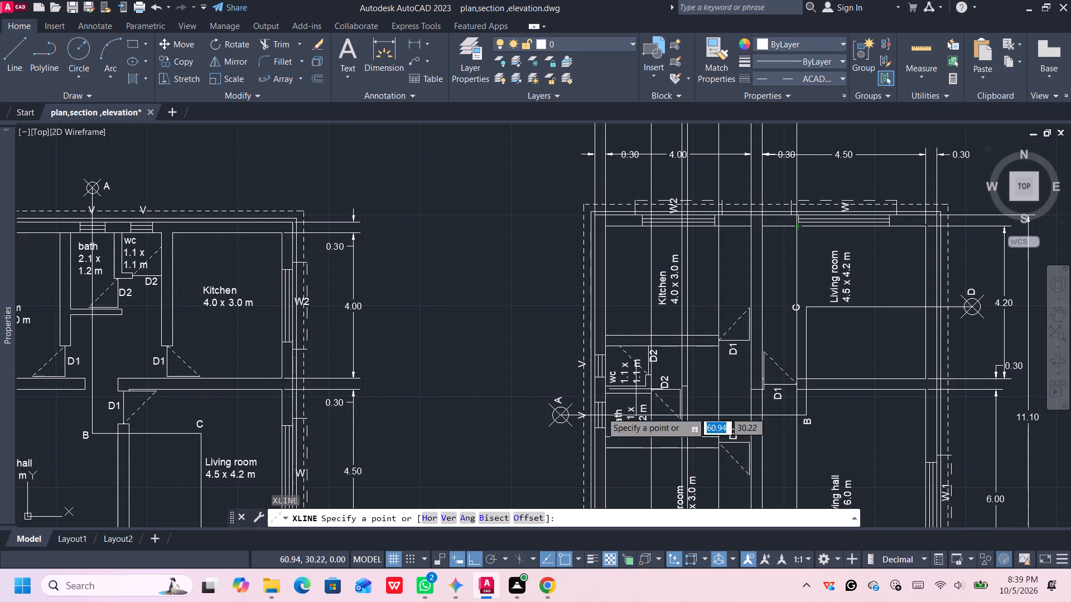
left_click(445, 516)
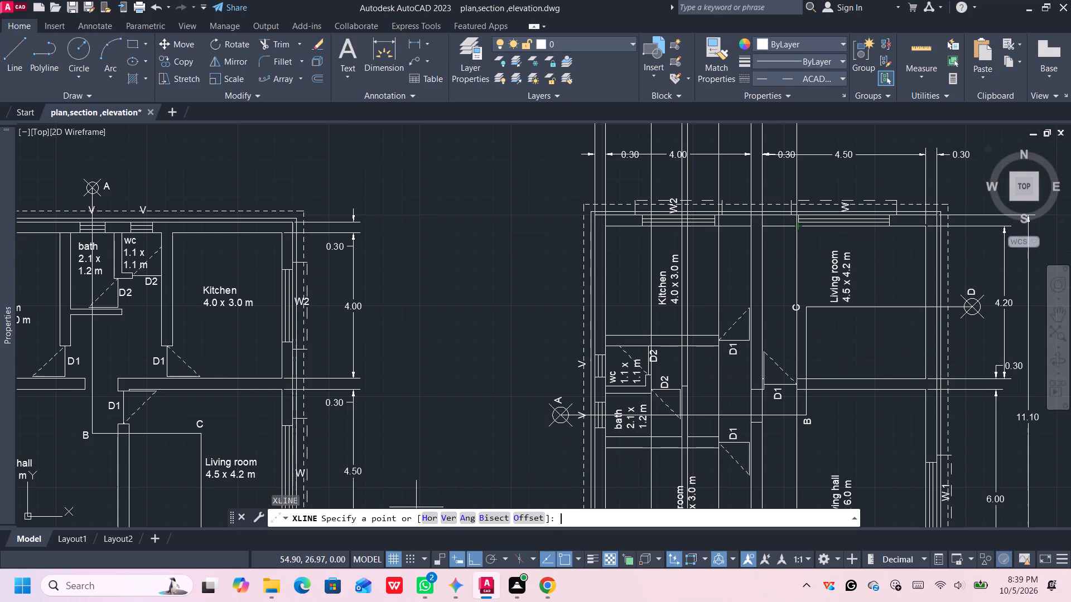
scroll(799, 216, "up", 2)
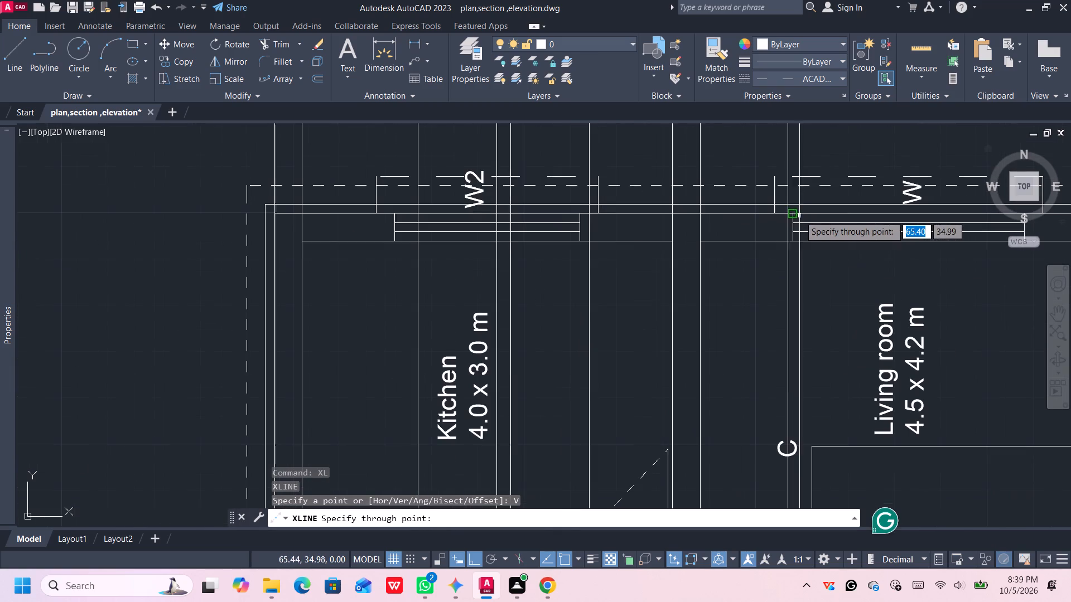
left_click(795, 224)
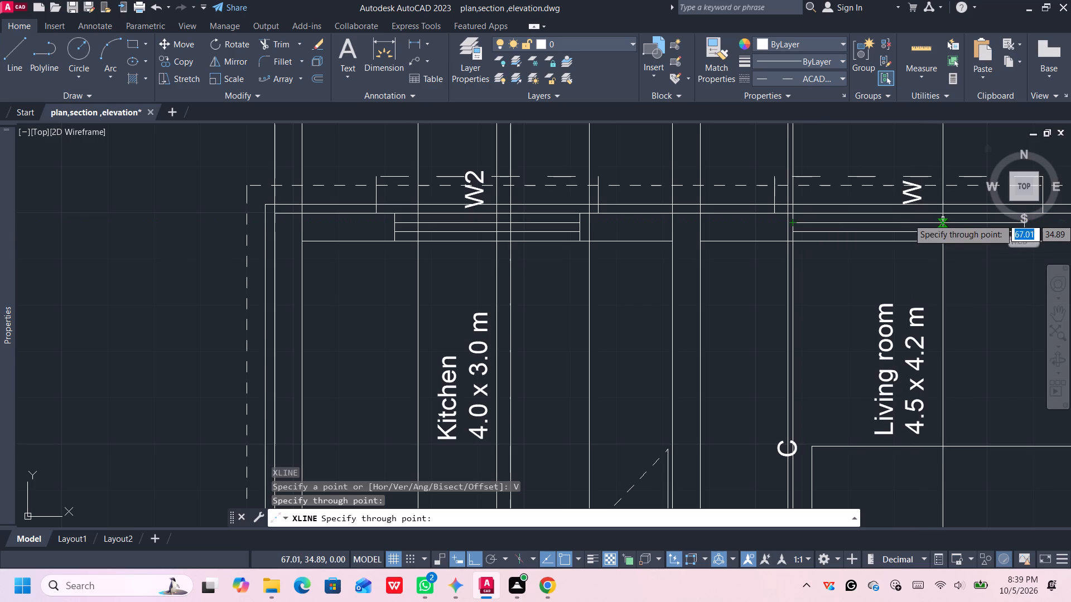
scroll(1011, 228, "down", 1)
middle_click_drag(981, 232, 771, 230)
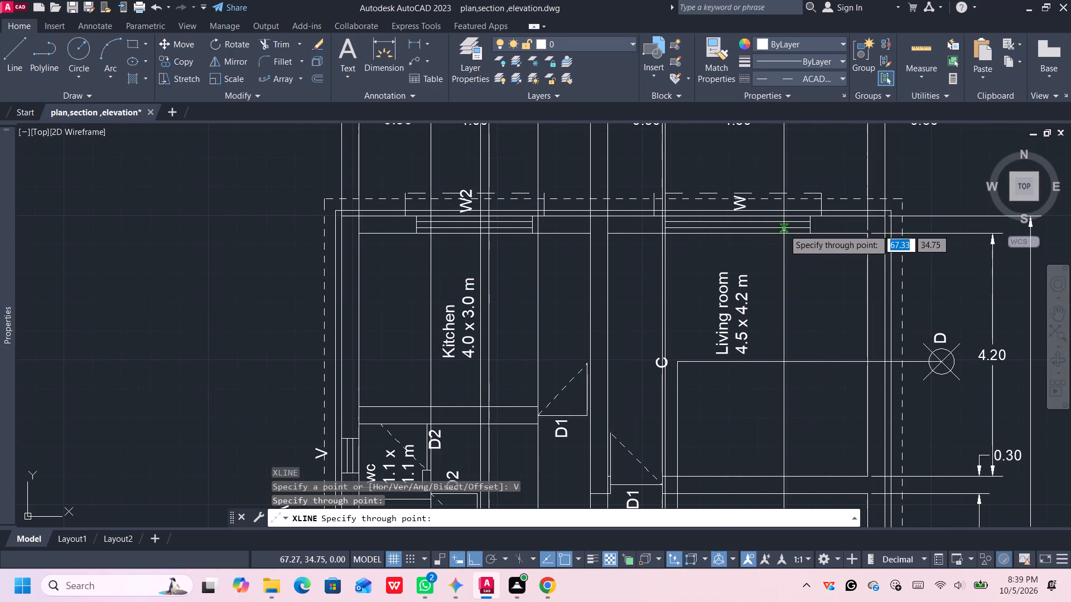
left_click(811, 221)
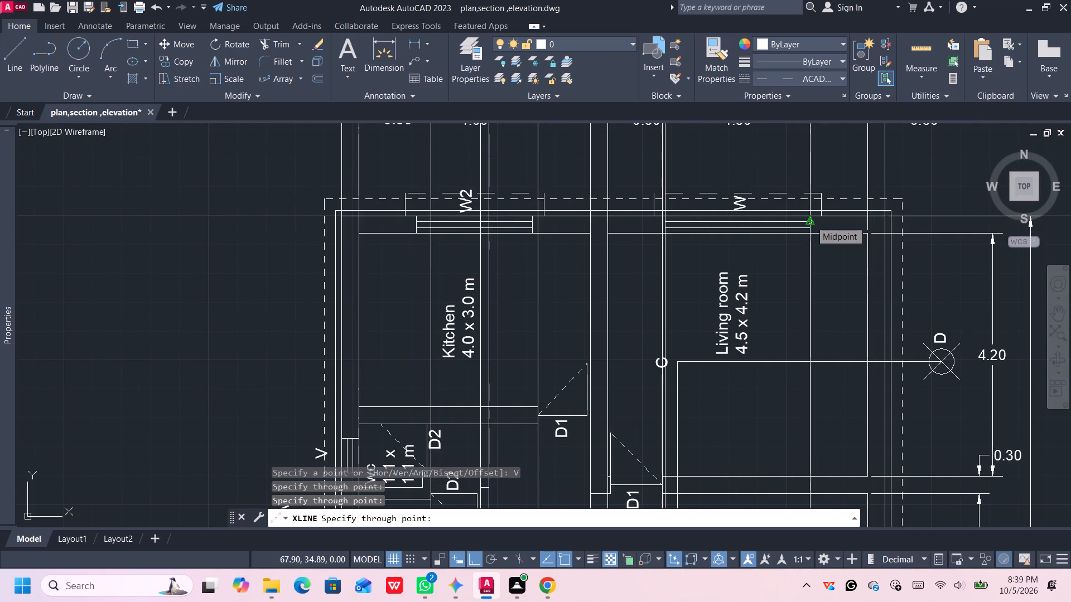
left_click(869, 236)
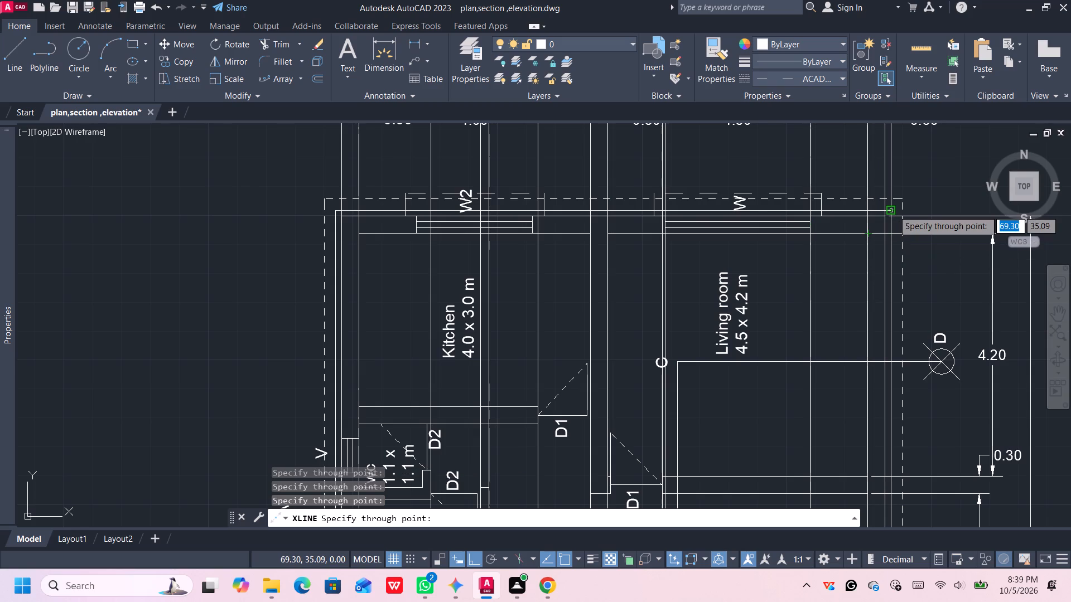
scroll(893, 210, "up", 3)
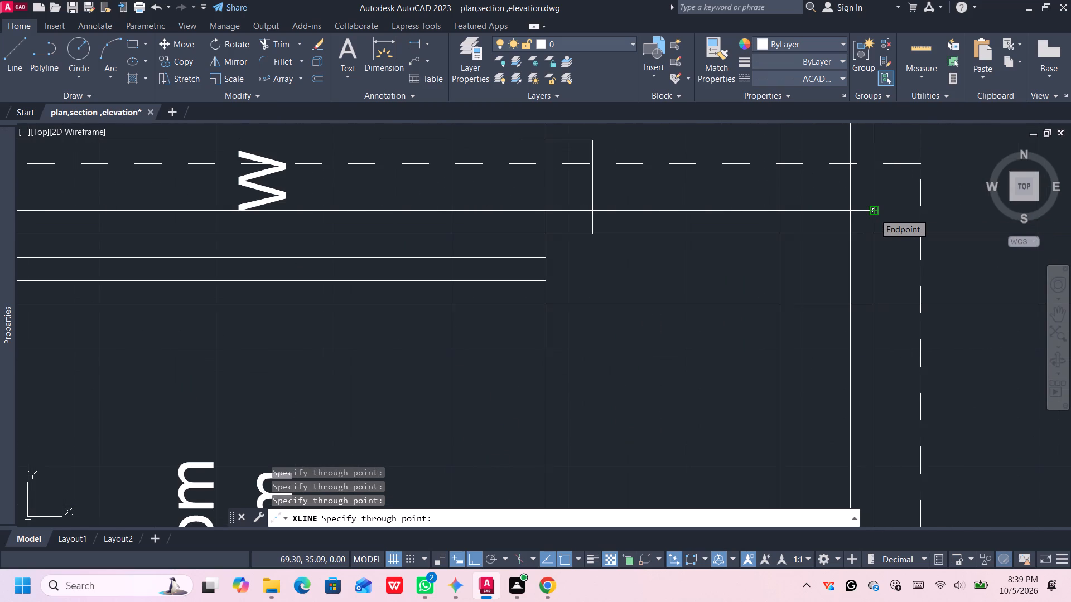
left_click(874, 213)
scroll(880, 238, "down", 5)
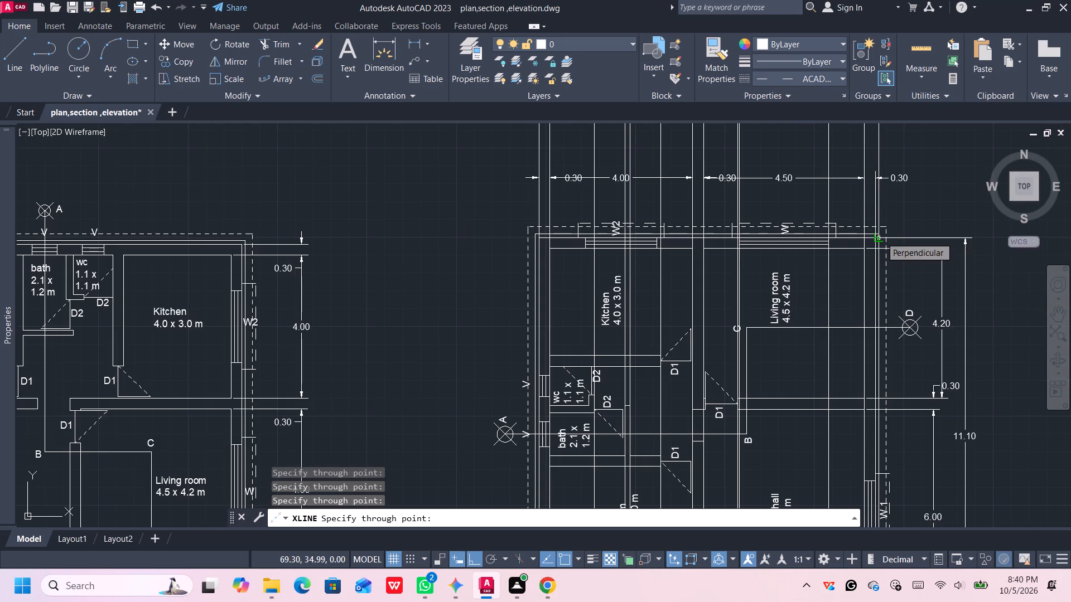
scroll(881, 237, "down", 2)
middle_click_drag(921, 213, 914, 254)
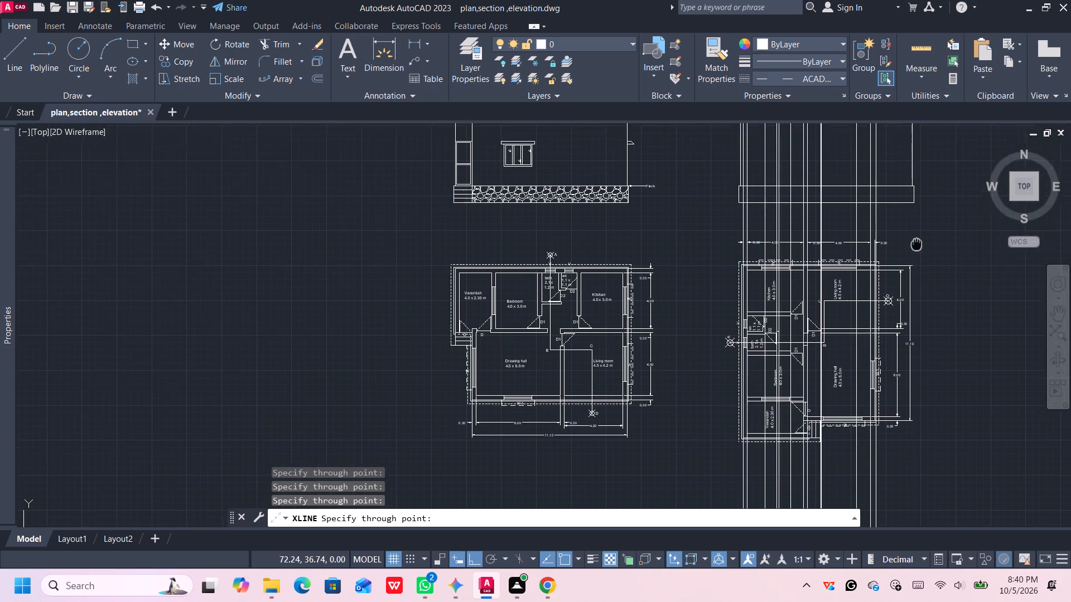
middle_click_drag(914, 254, 891, 306)
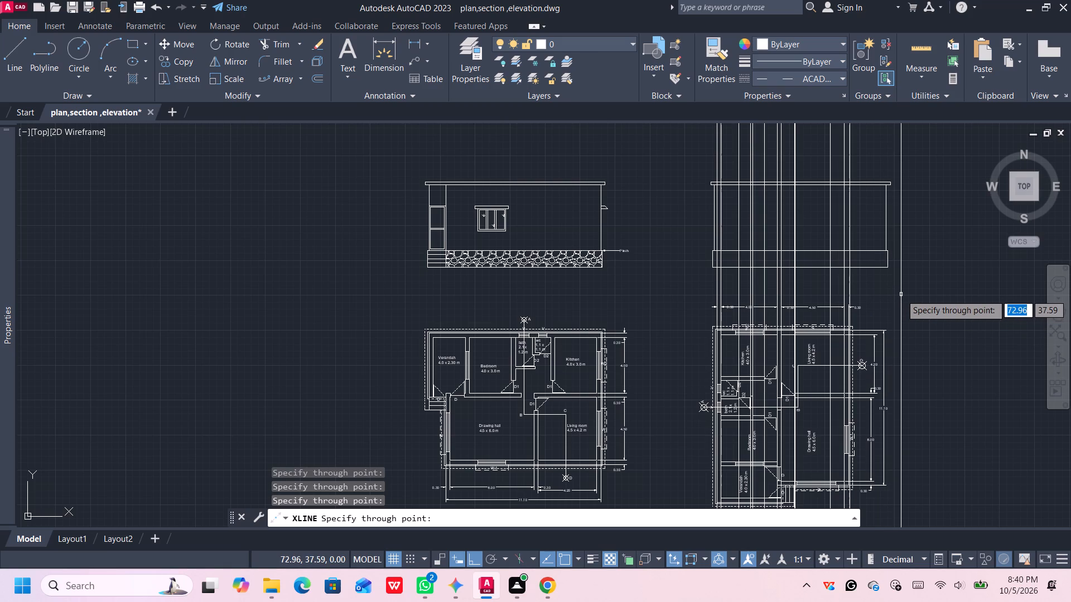
scroll(719, 329, "up", 1)
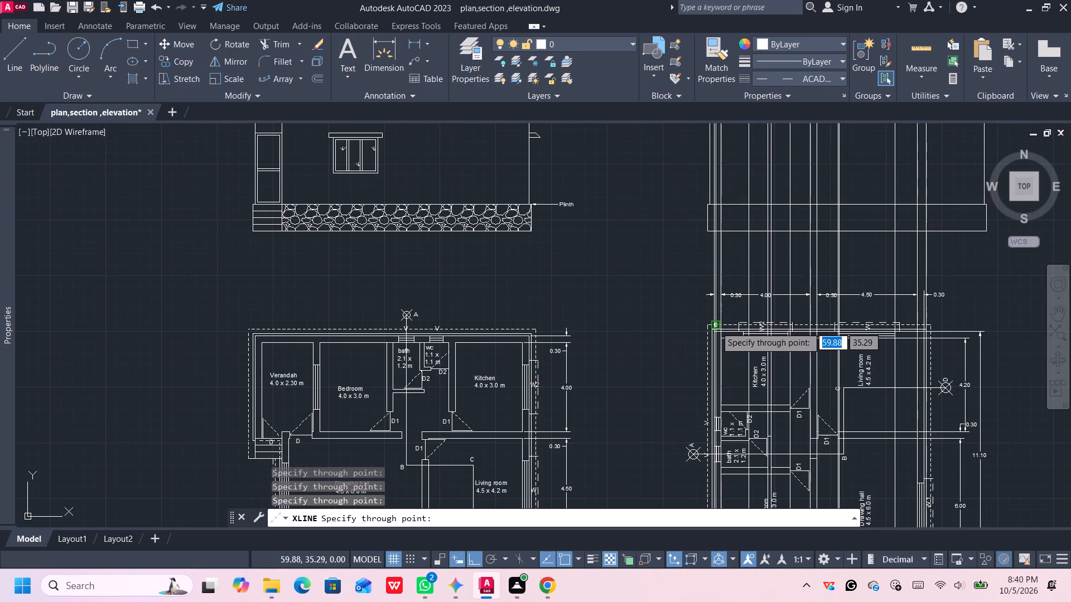
Add vertical construction lines through the solid and dashed outline corners at both ends of the rotated plan's kitchen–living room side.
scroll(710, 336, "up", 3)
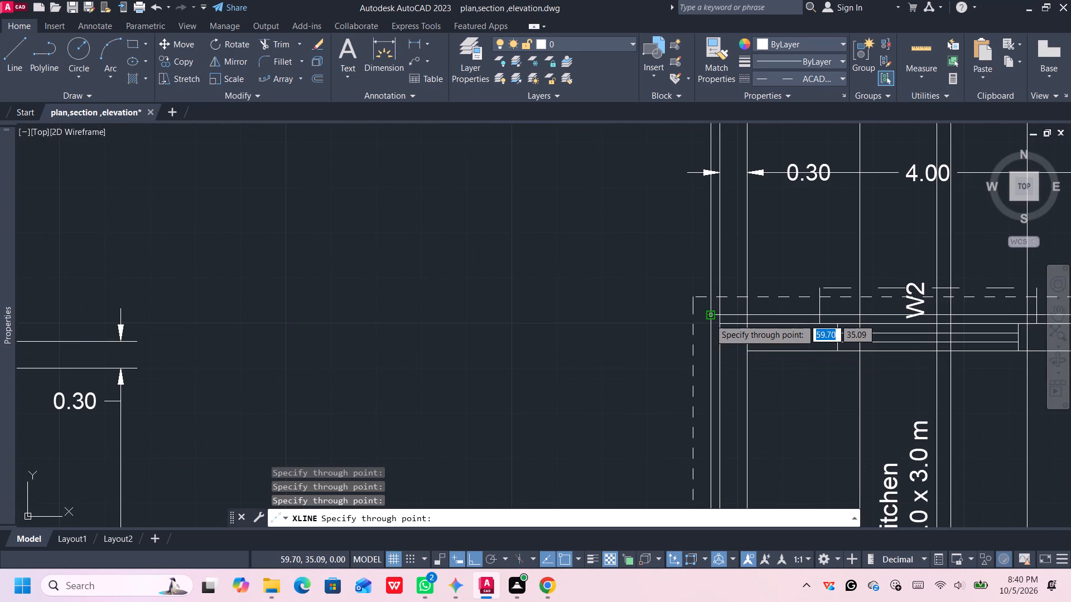
left_click(710, 319)
left_click(691, 294)
scroll(831, 305, "down", 3)
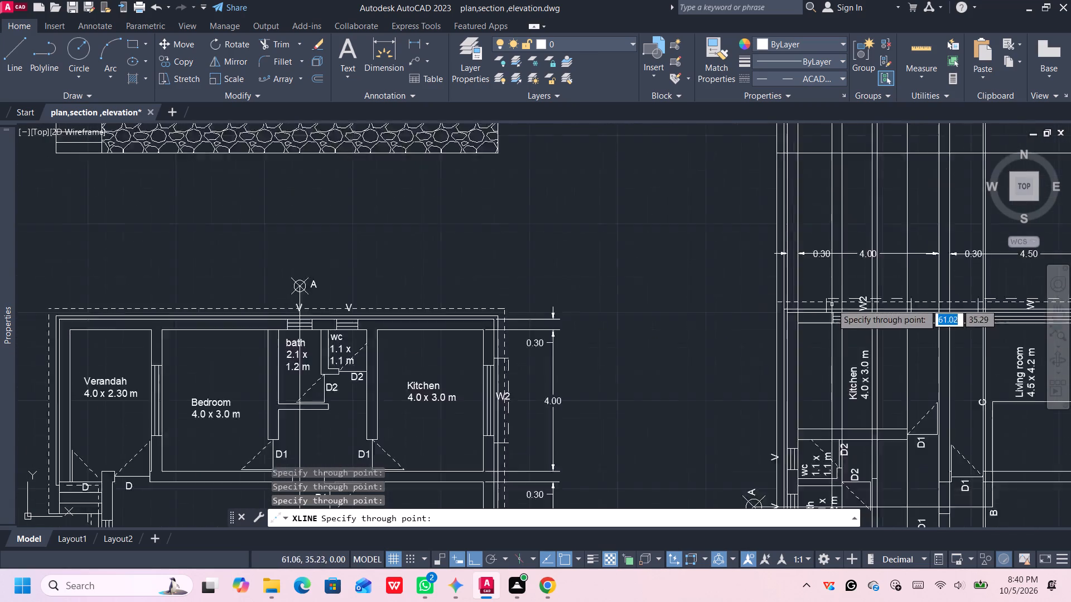
scroll(832, 304, "down", 1)
middle_click_drag(981, 280, 701, 274)
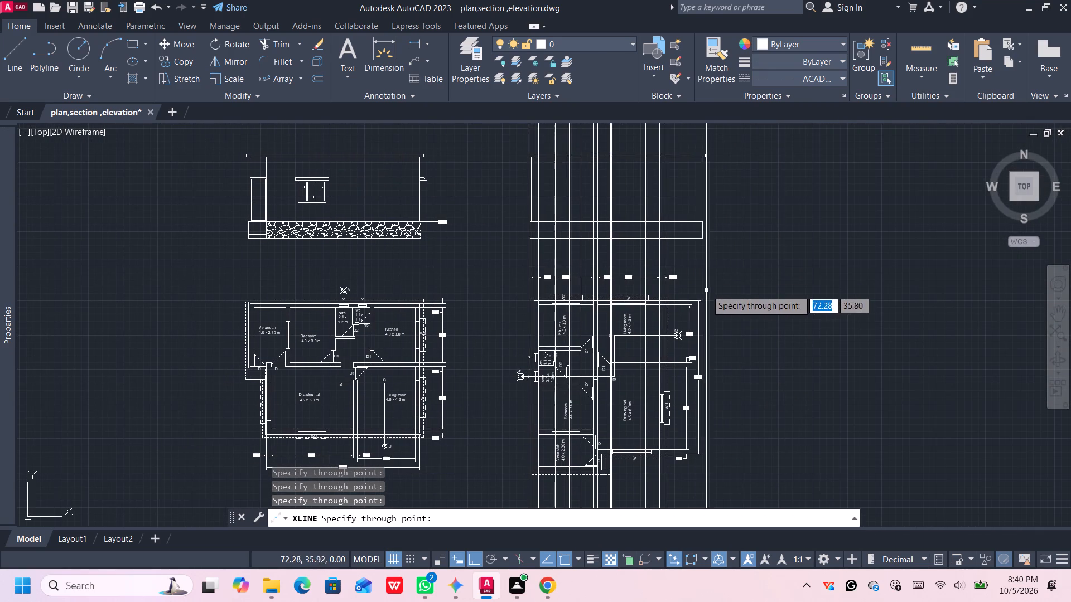
scroll(688, 299, "up", 3)
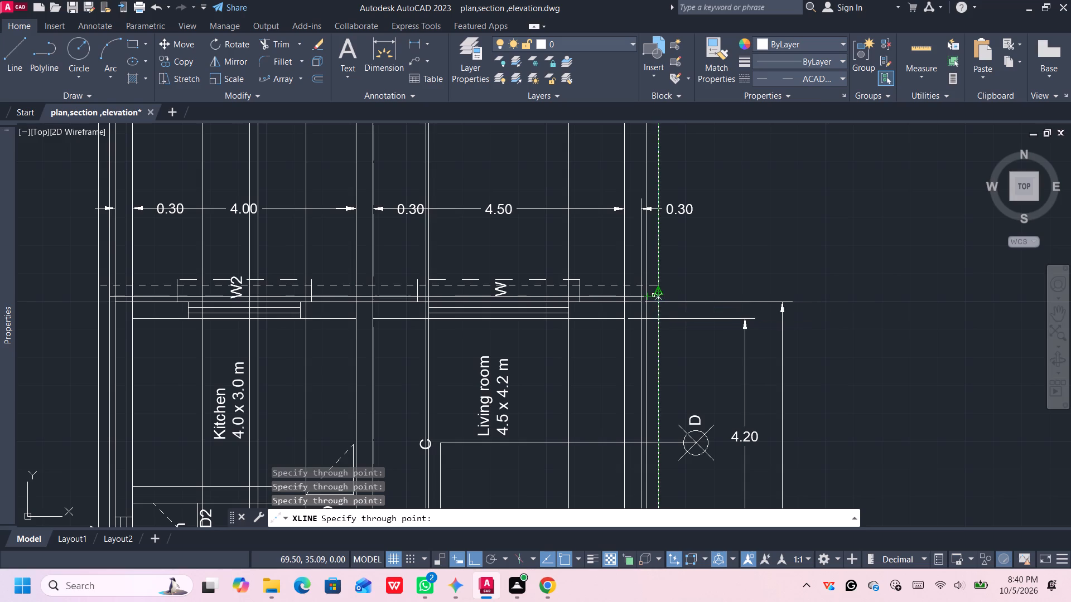
scroll(650, 299, "up", 3)
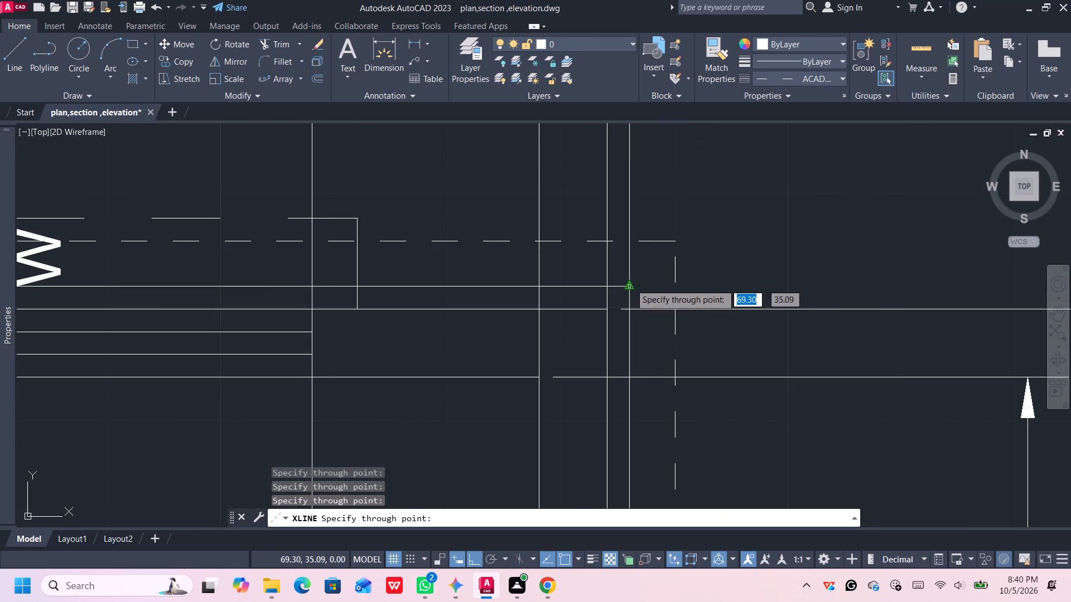
left_click(630, 284)
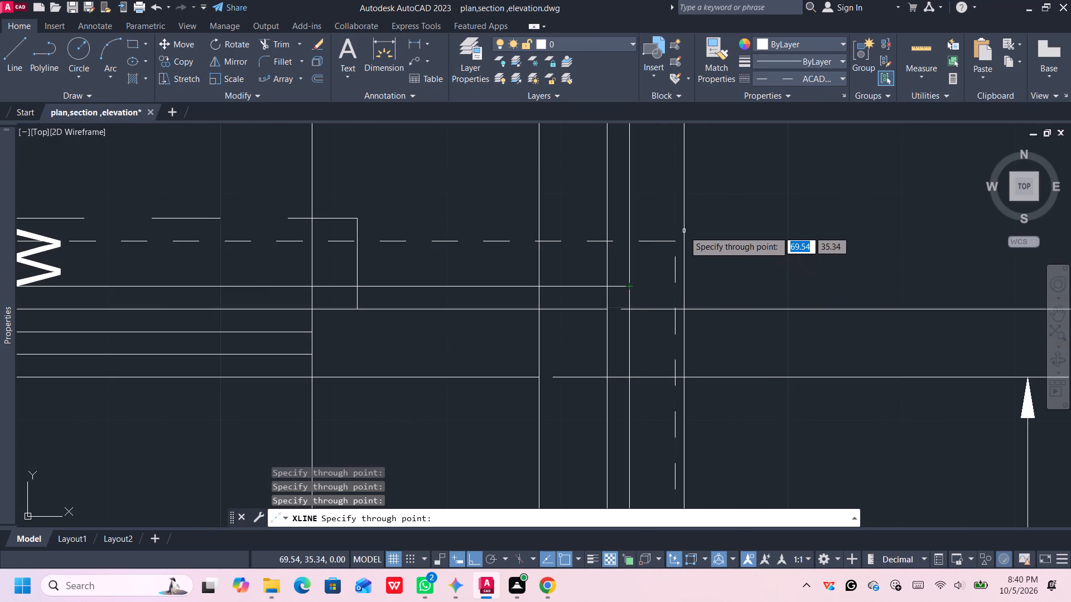
left_click(676, 242)
scroll(750, 341, "down", 7)
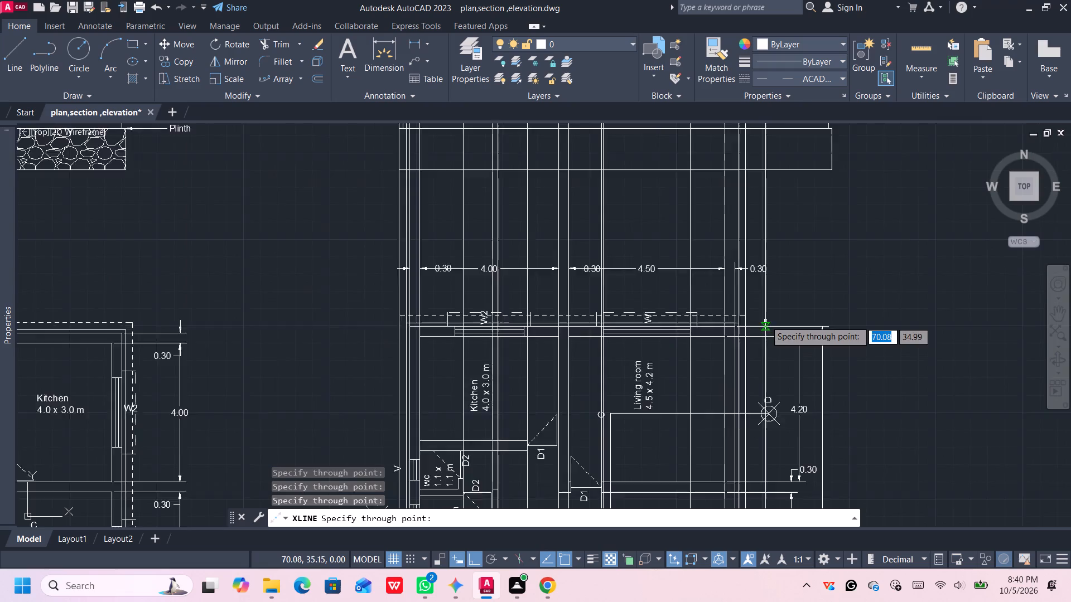
scroll(765, 321, "down", 1)
middle_click(790, 302)
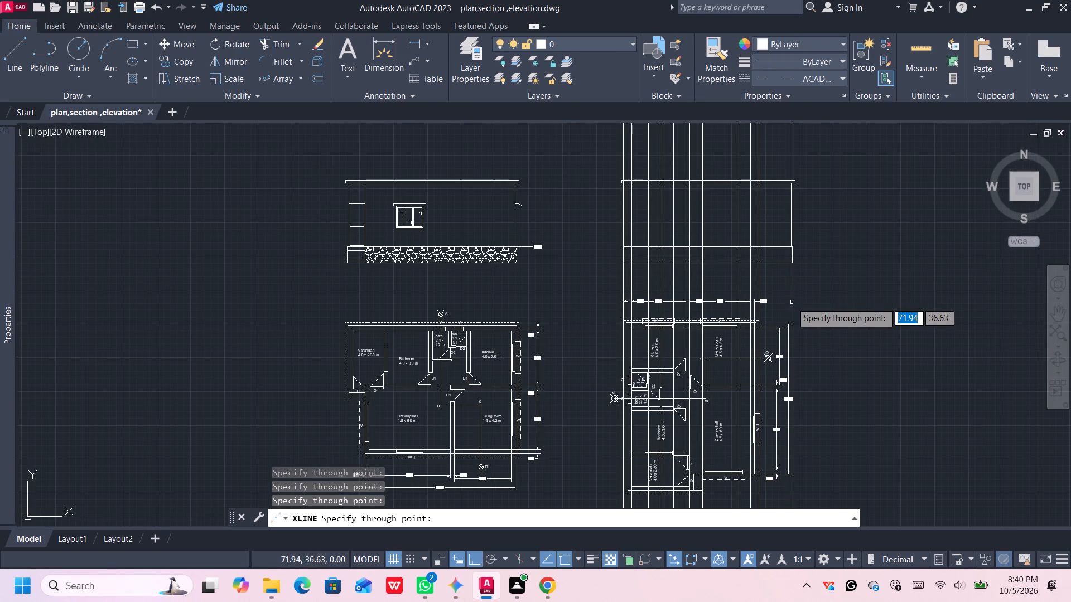
scroll(792, 302, "down", 1)
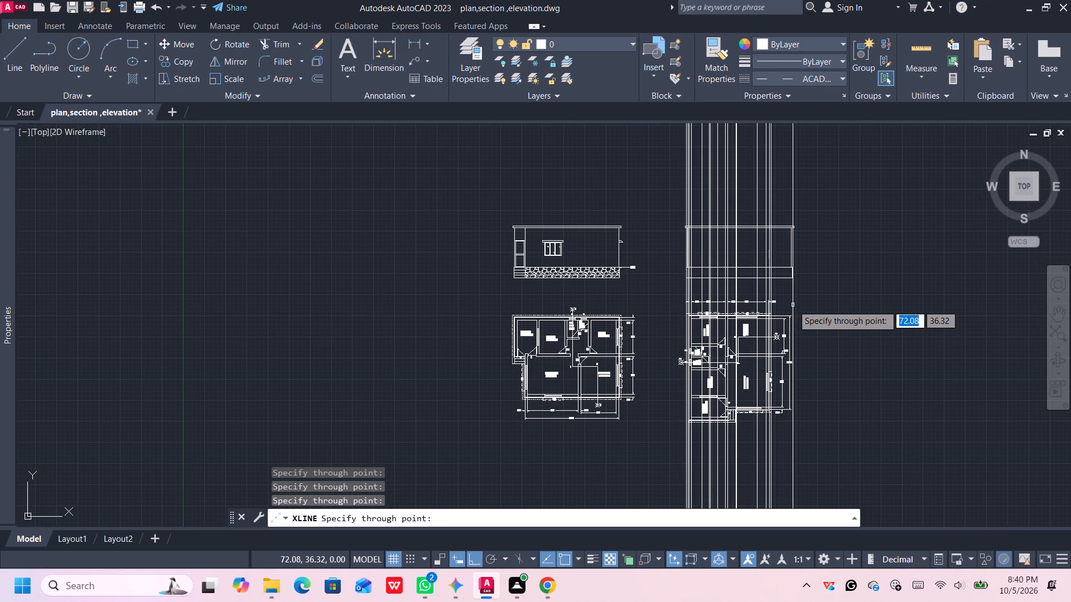
key("Escape")
Trim all construction lines in the gap between the stripped elevation copy's base and the rotated plan.
scroll(788, 279, "up", 1)
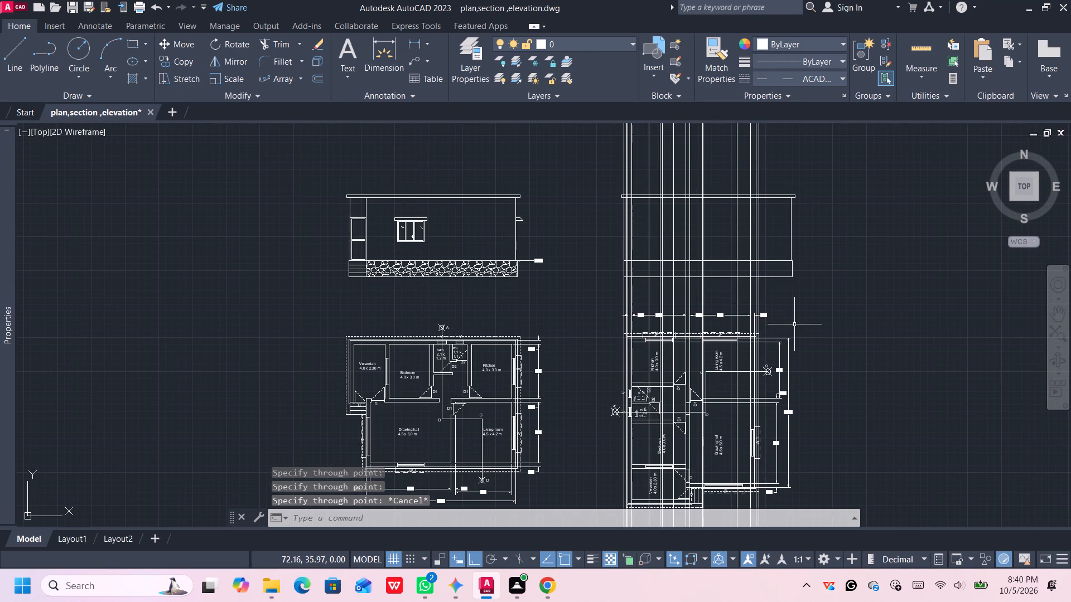
type("tr")
key("Return")
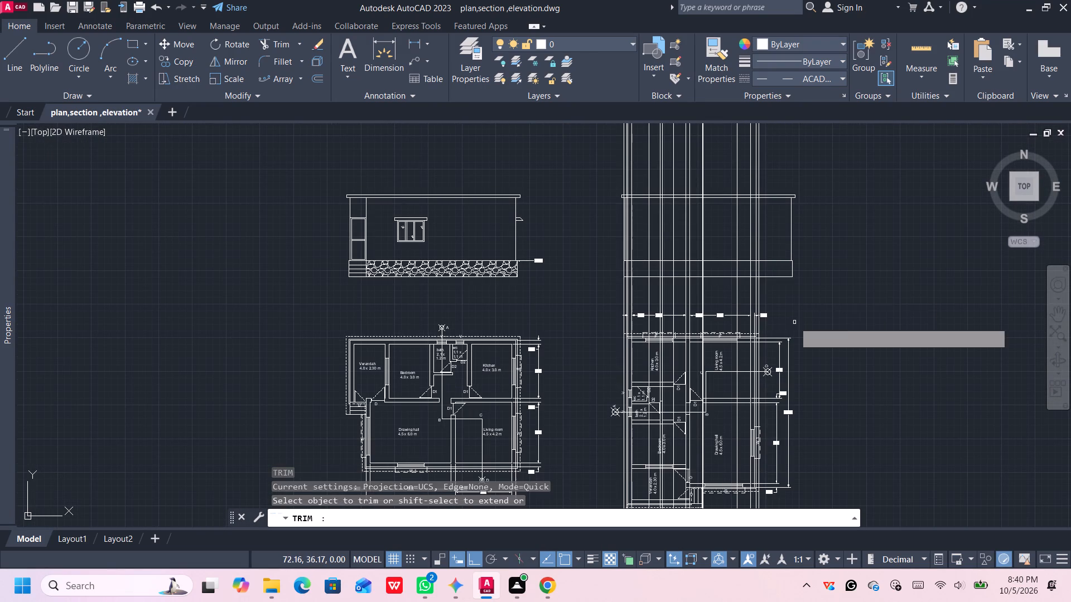
left_click(776, 293)
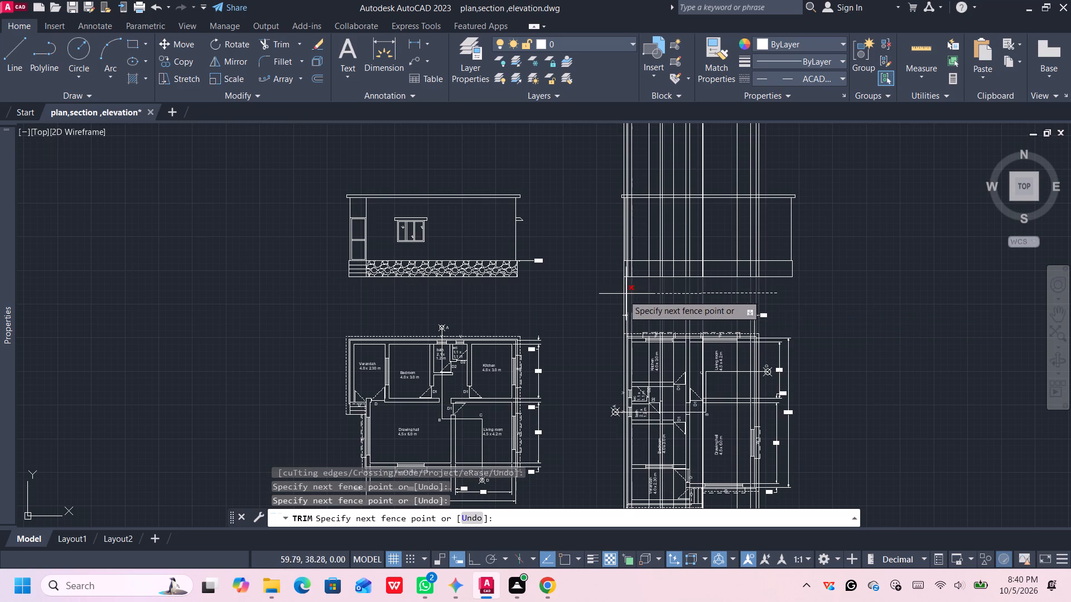
left_click(607, 297)
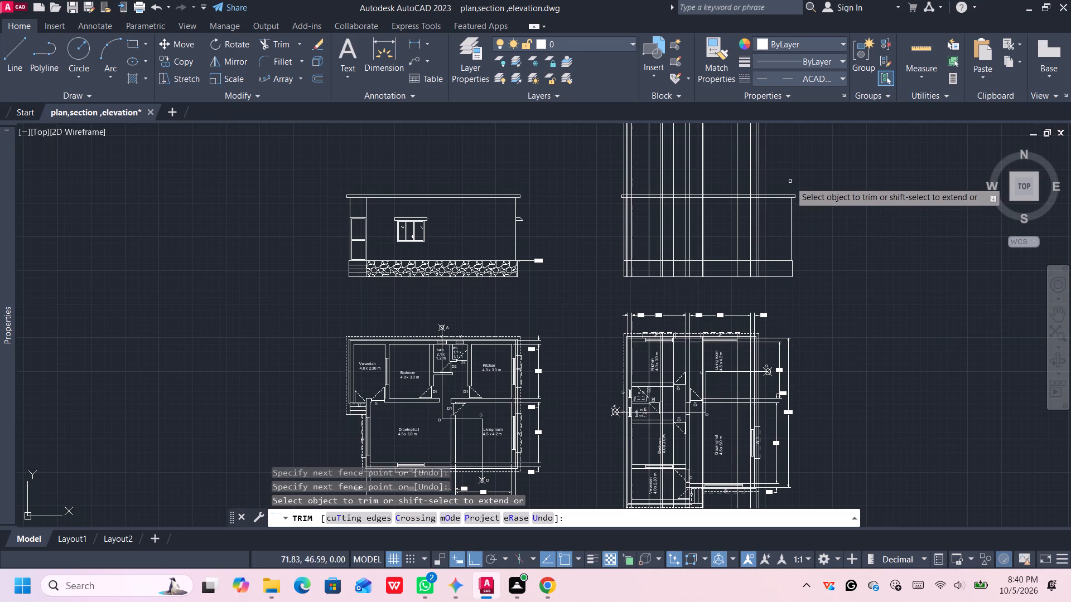
Trim away the elevation copy's roof slab, wall and plinth remnants beyond the outermost projection line at the living room end.
left_click(788, 179)
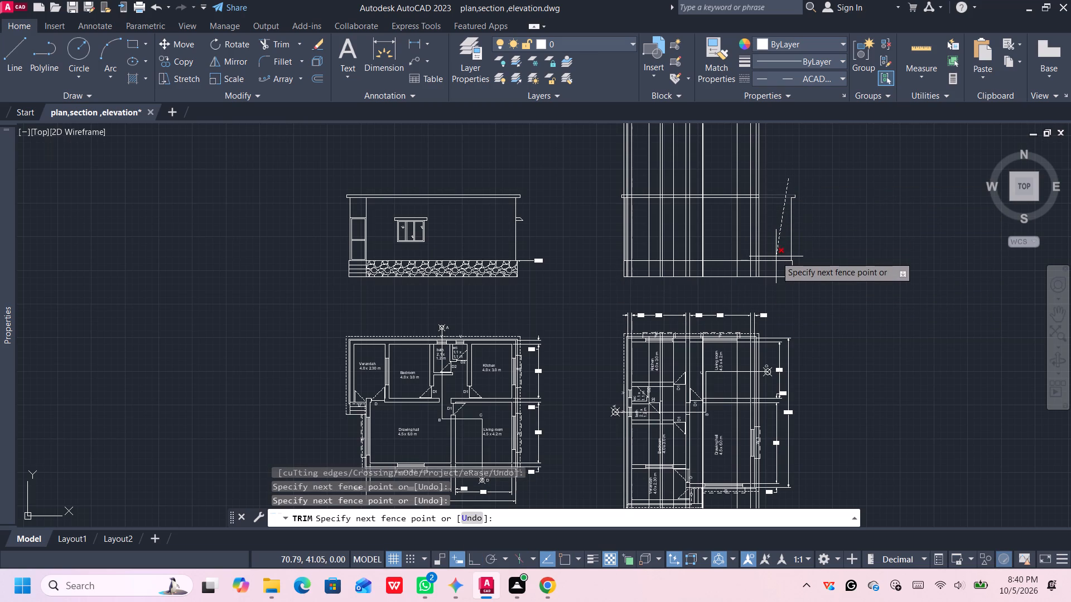
left_click(778, 300)
left_click(807, 184)
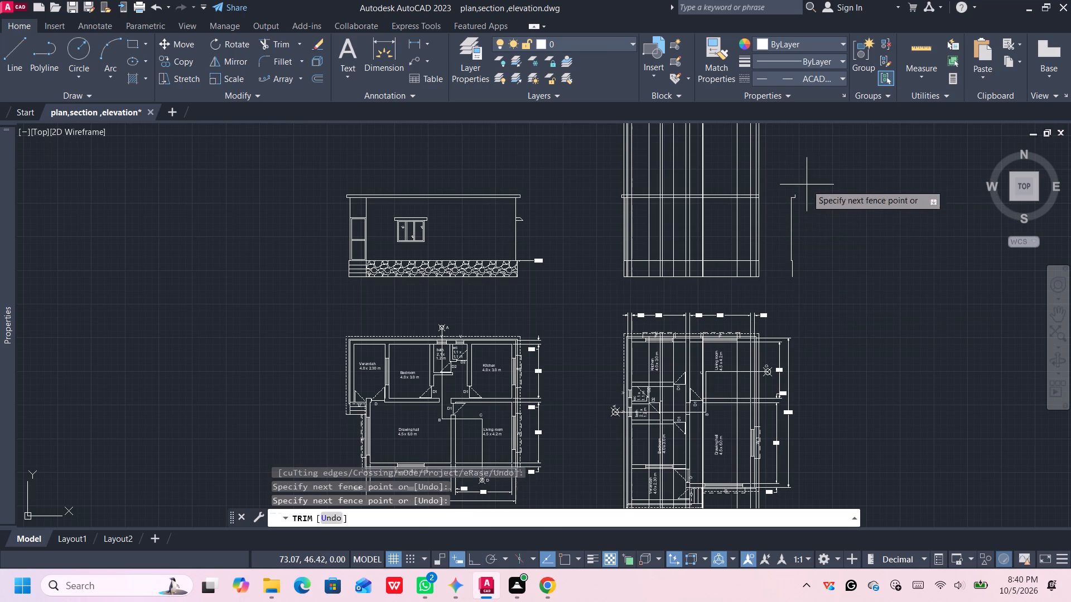
left_click(781, 298)
left_click(792, 272)
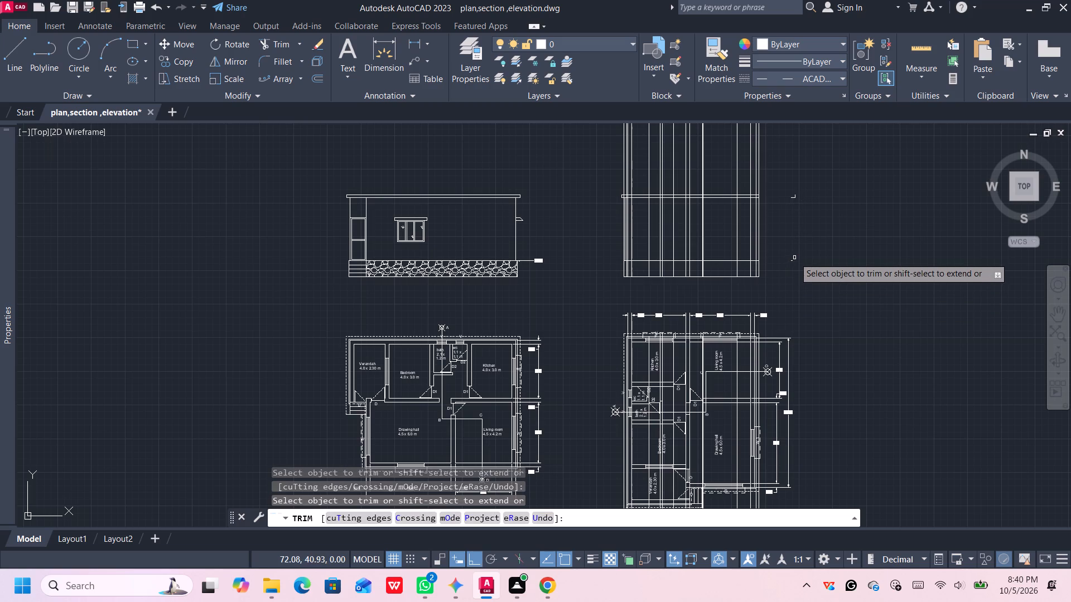
left_click(791, 260)
left_click(793, 197)
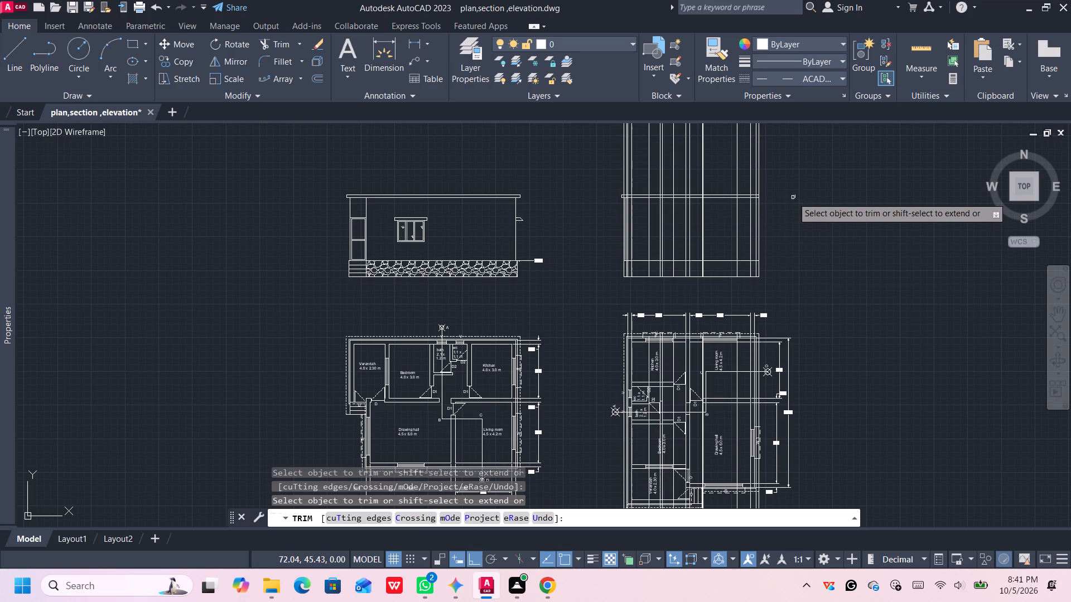
left_click(793, 197)
left_click(798, 191)
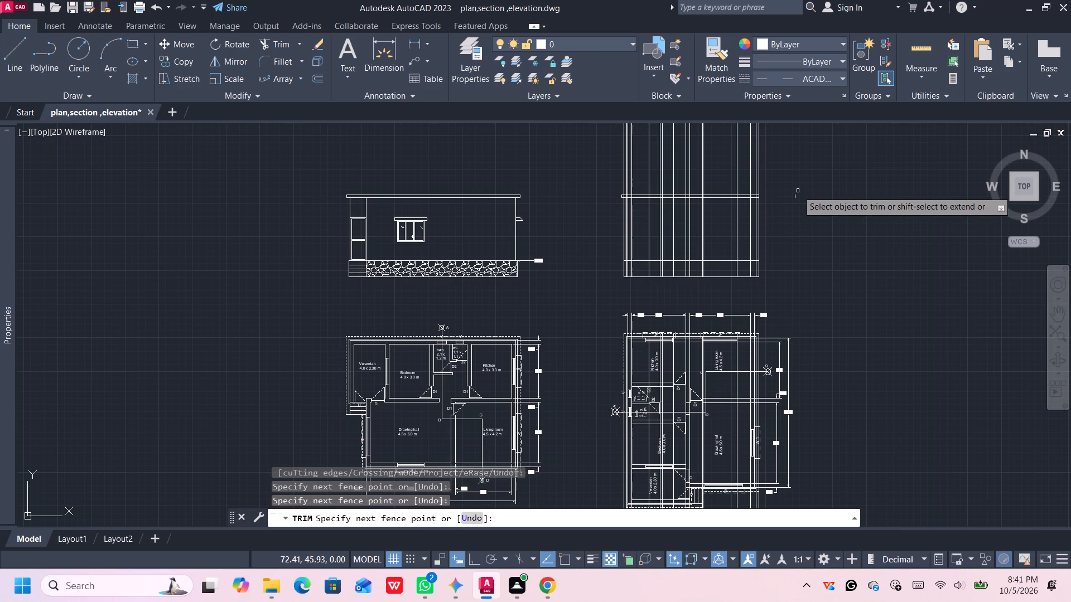
left_click(796, 197)
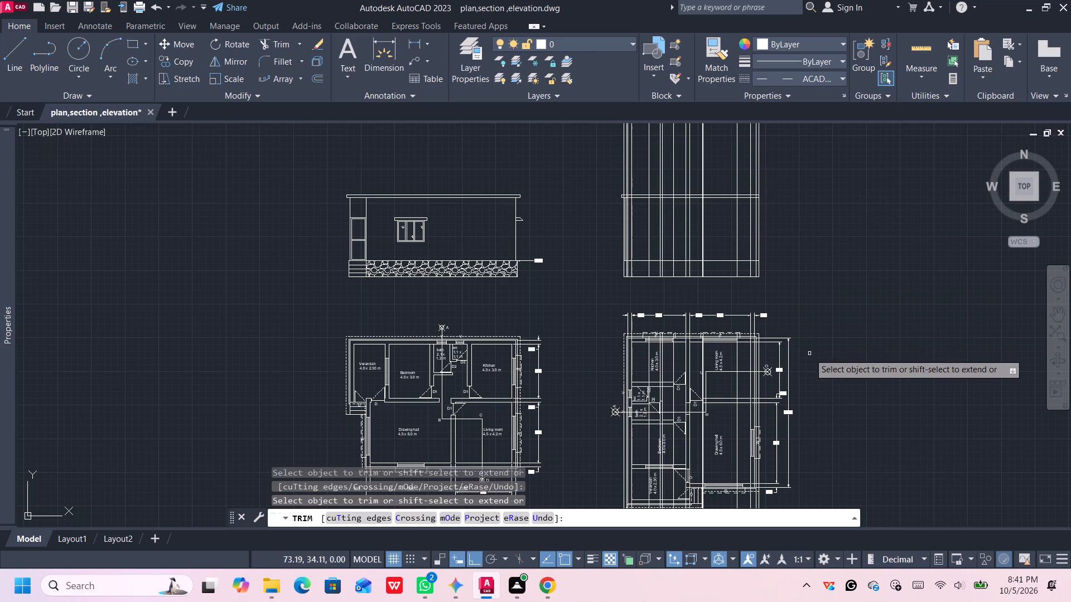
Trim all construction lines extending above the section's roof slab.
middle_click_drag(809, 352, 807, 326)
middle_click_drag(793, 229, 831, 357)
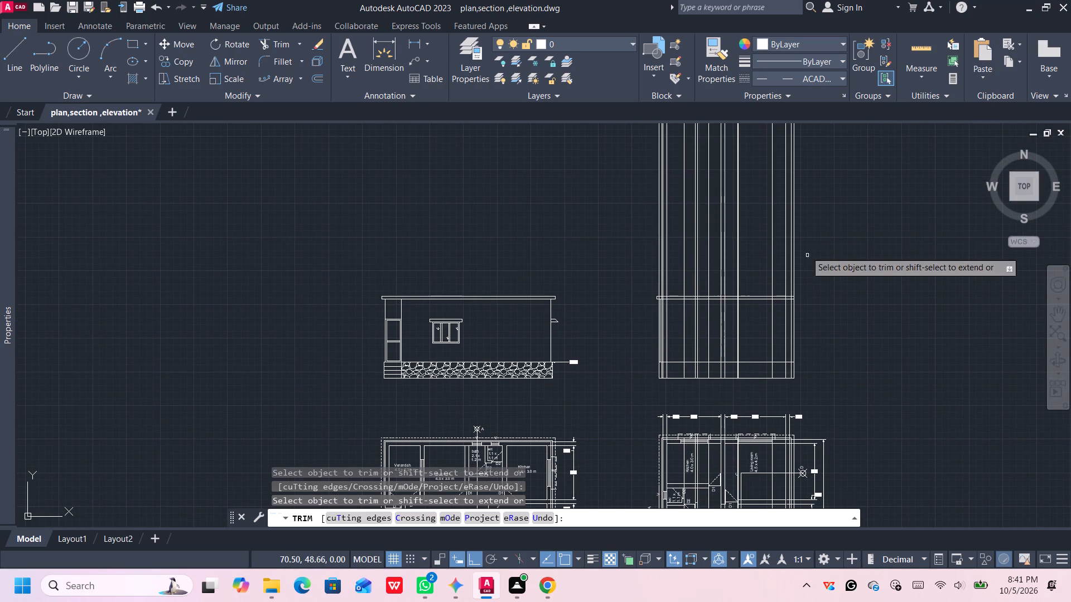
left_click(811, 226)
left_click(621, 245)
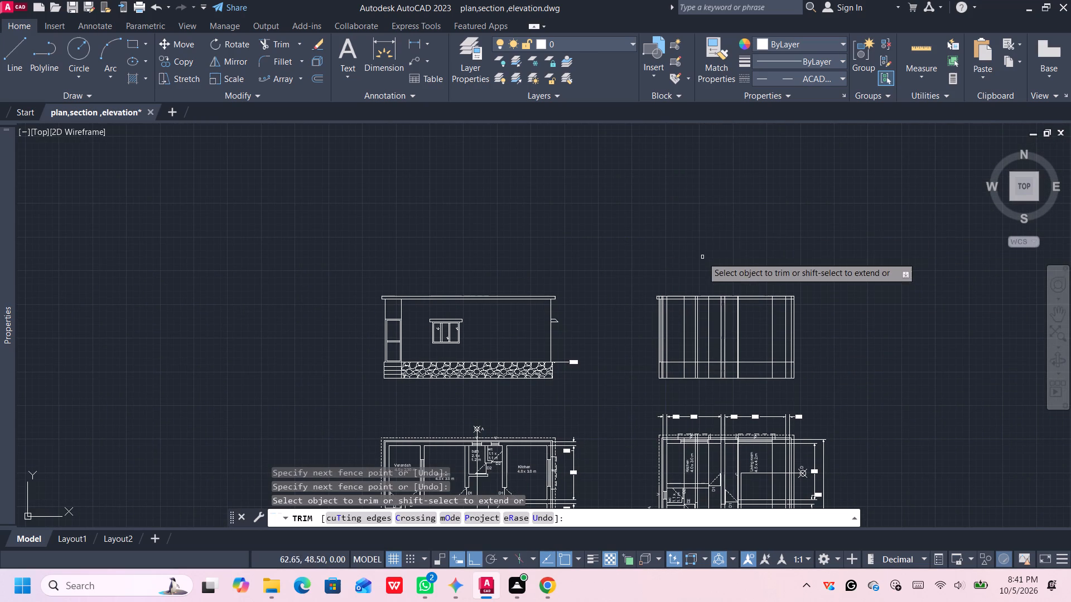
key("space")
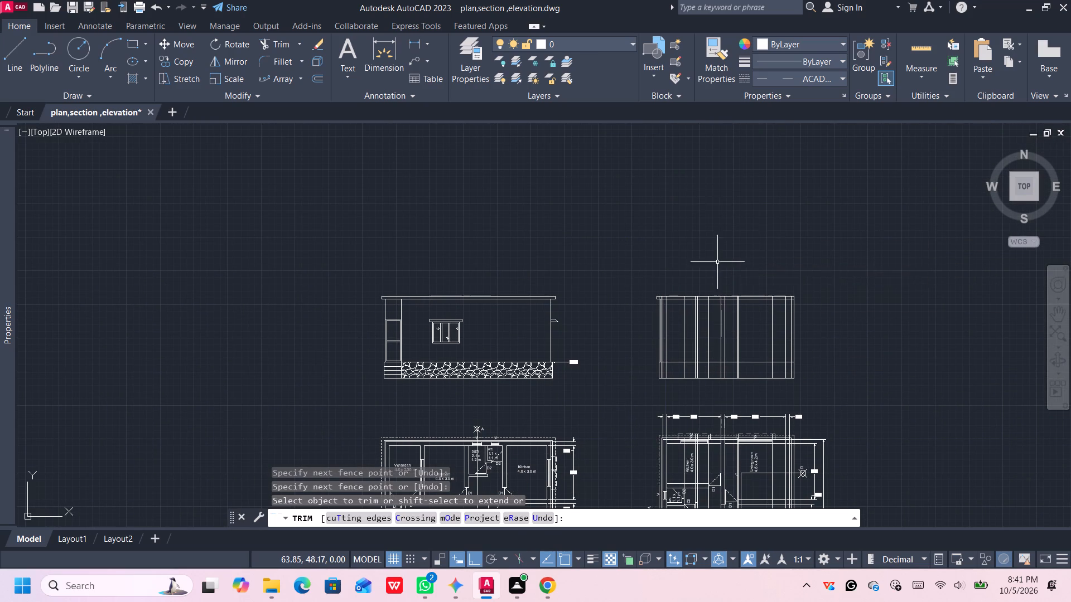
Delete the leftover construction lines running through and below the rotated plan.
scroll(765, 352, "down", 1)
middle_click_drag(773, 375, 787, 269)
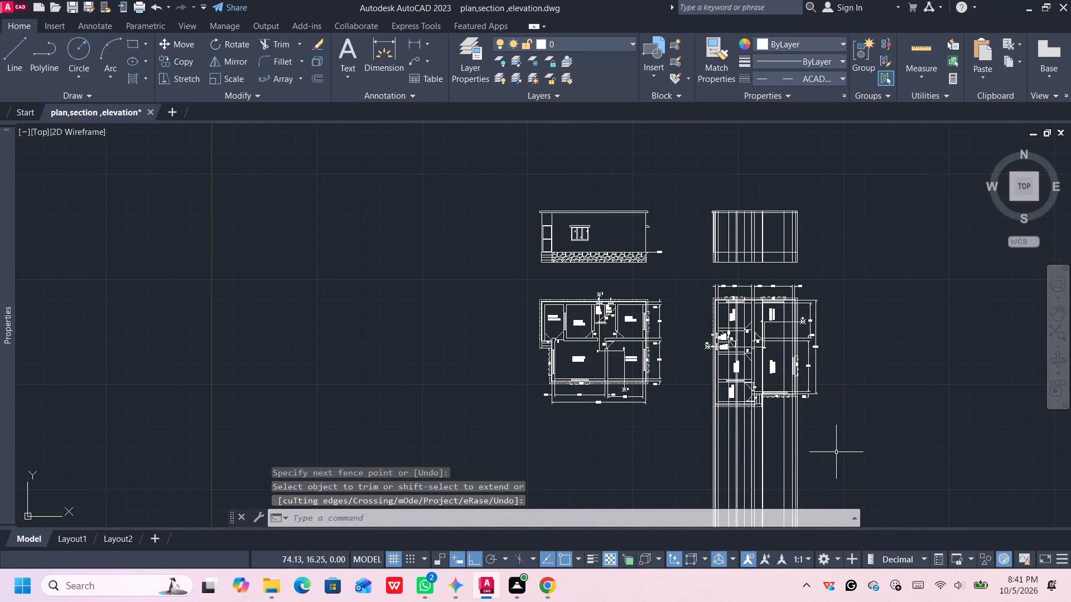
left_click(836, 452)
left_click(697, 484)
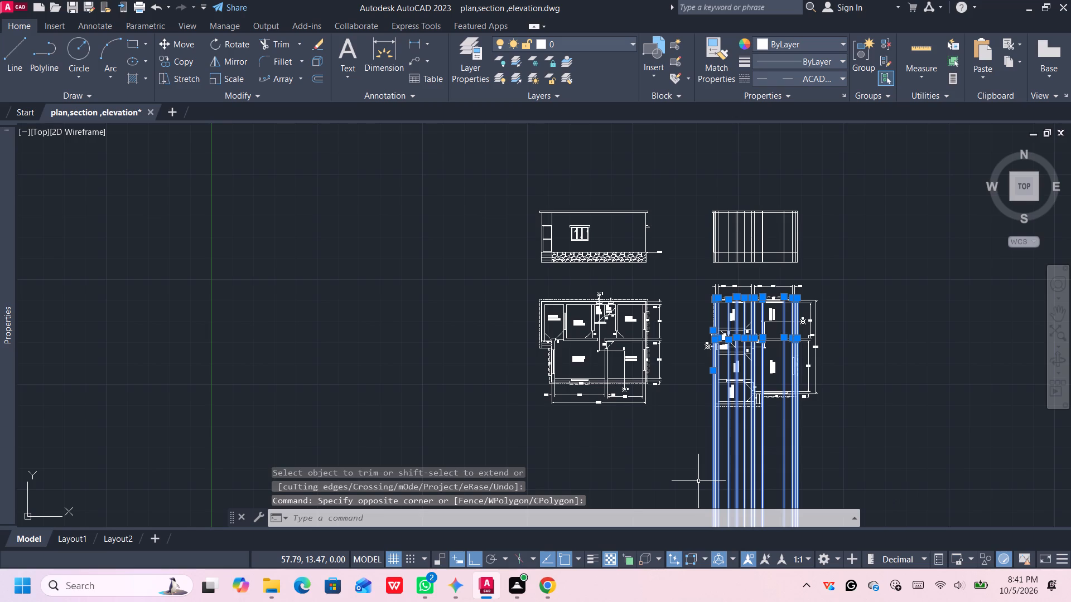
key("Delete")
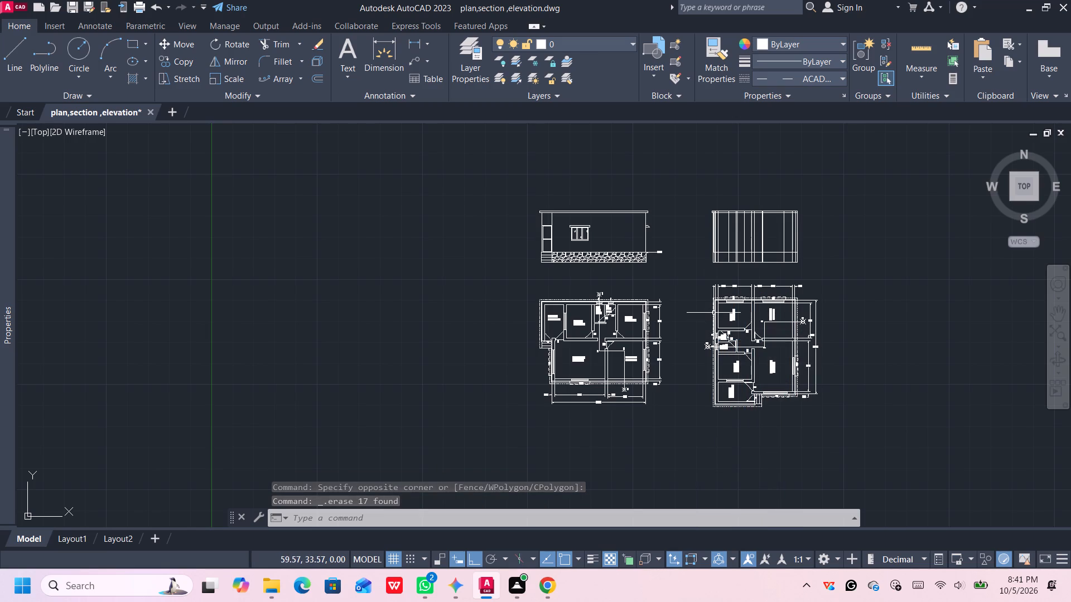
Delete the elevation copy's original wall edge between plinth and roof slab at the section's kitchen end.
scroll(719, 241, "up", 2)
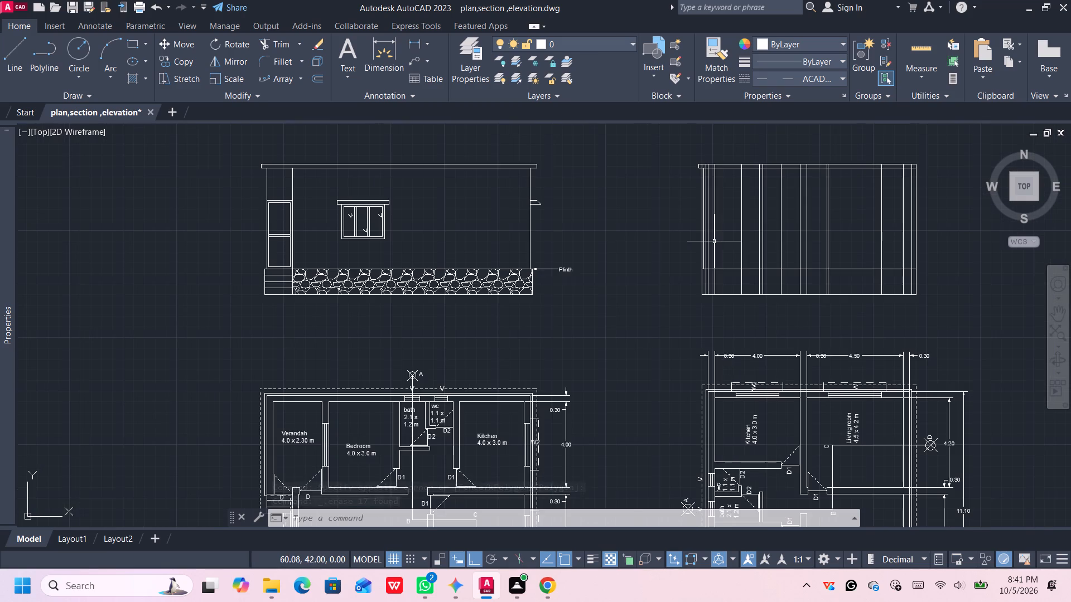
scroll(697, 247, "up", 2)
middle_click_drag(710, 233, 729, 346)
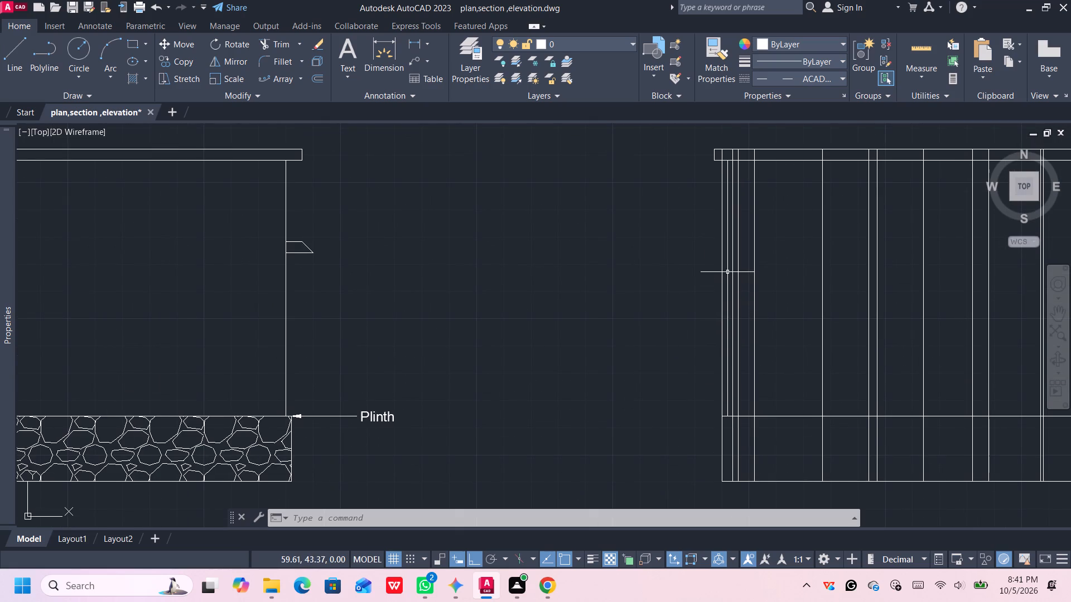
left_click(726, 326)
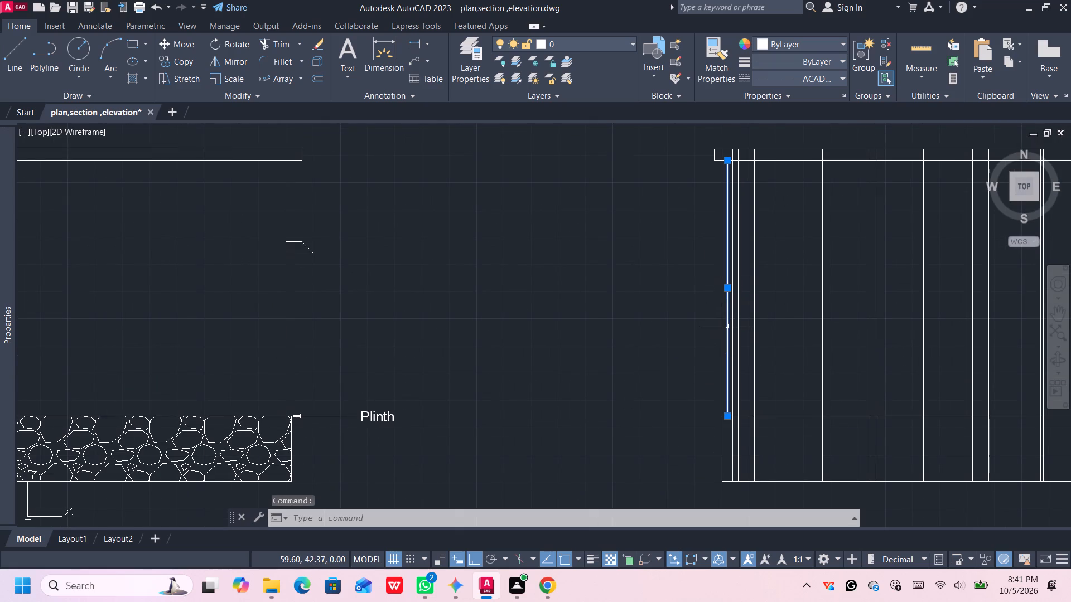
key("Delete")
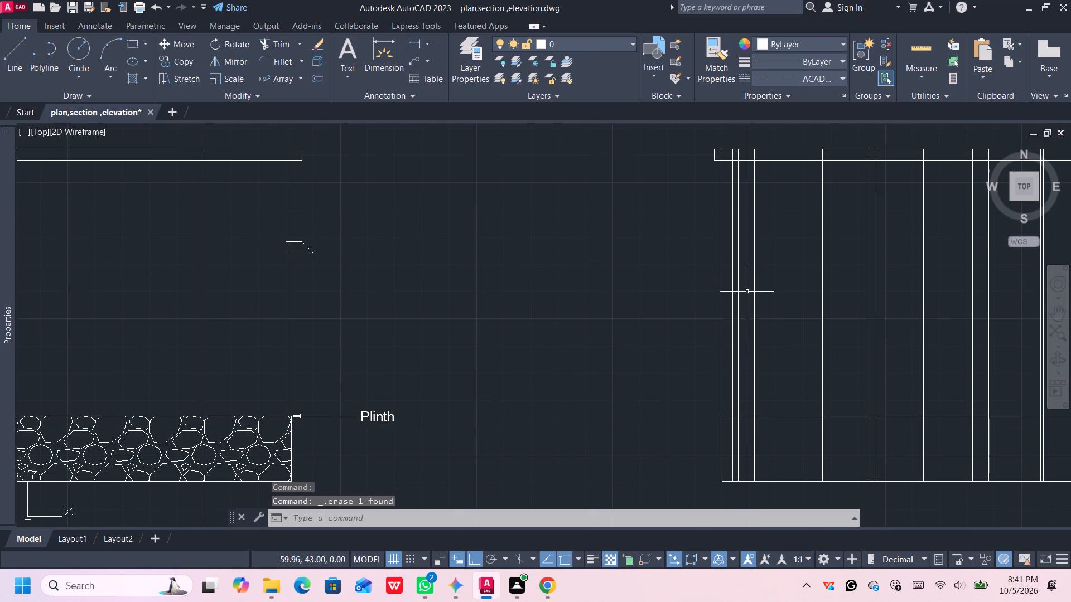
Trim the roof slab's projecting end back to the outermost projection line at the section's kitchen end.
scroll(752, 282, "down", 2)
scroll(982, 278, "up", 1)
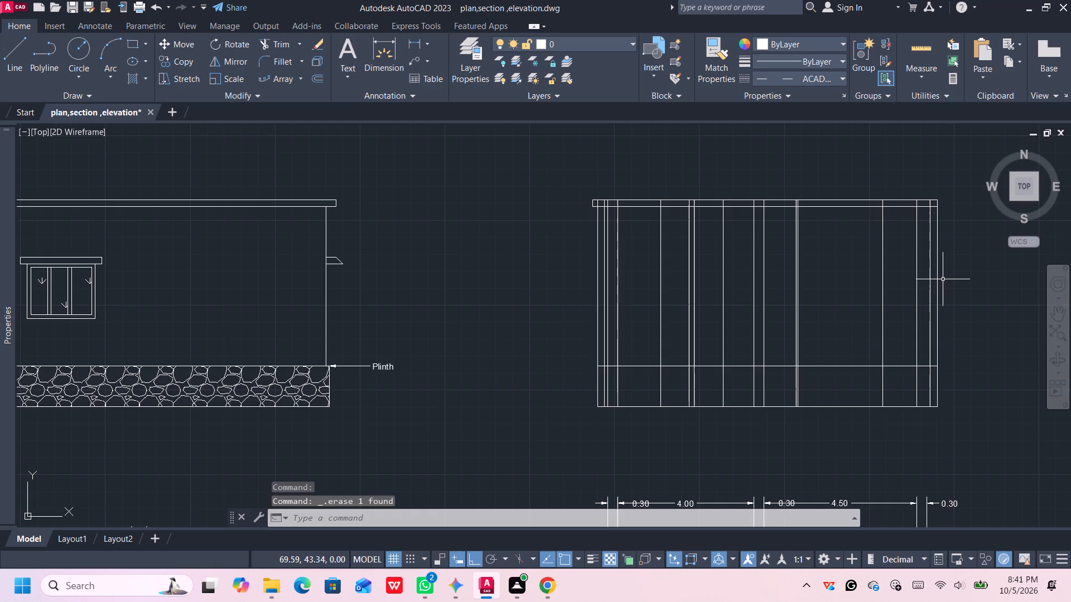
scroll(937, 276, "up", 2)
scroll(936, 276, "down", 2)
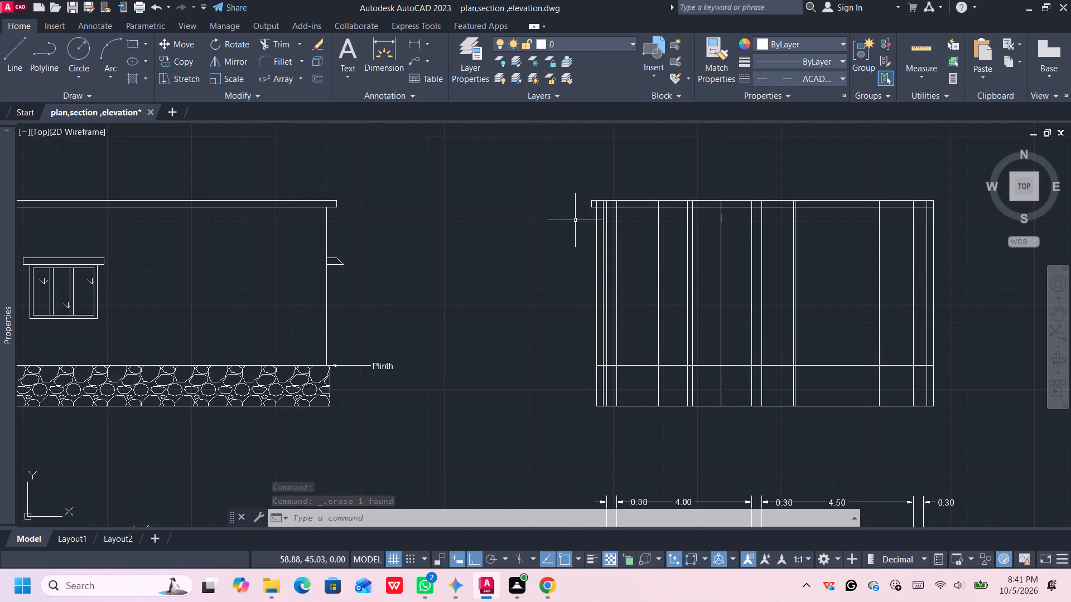
scroll(576, 220, "up", 1)
type("tr")
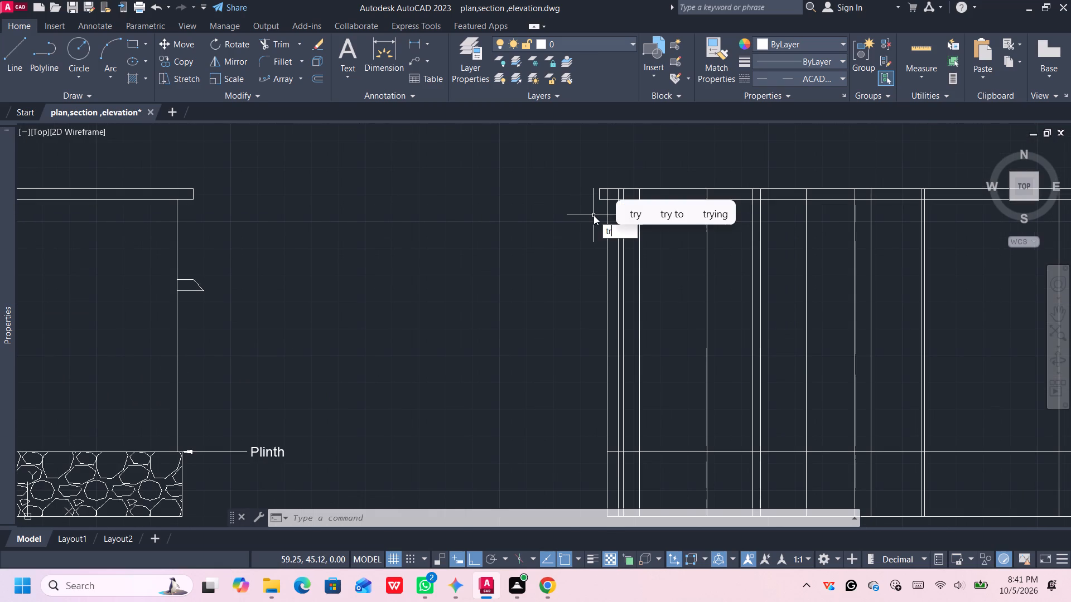
key("Return")
left_click(602, 186)
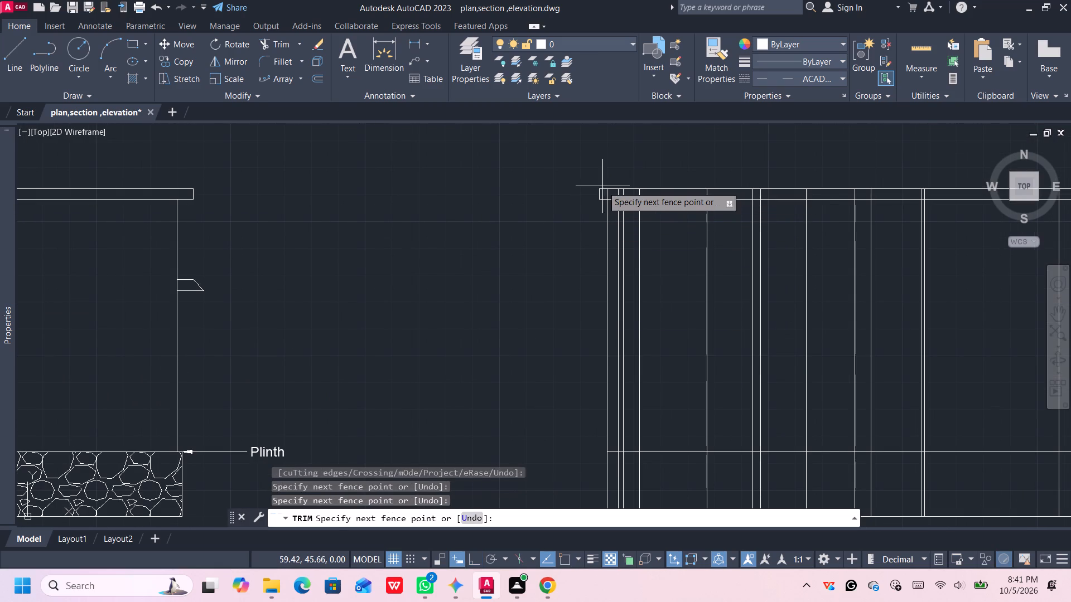
left_click(602, 203)
left_click(601, 194)
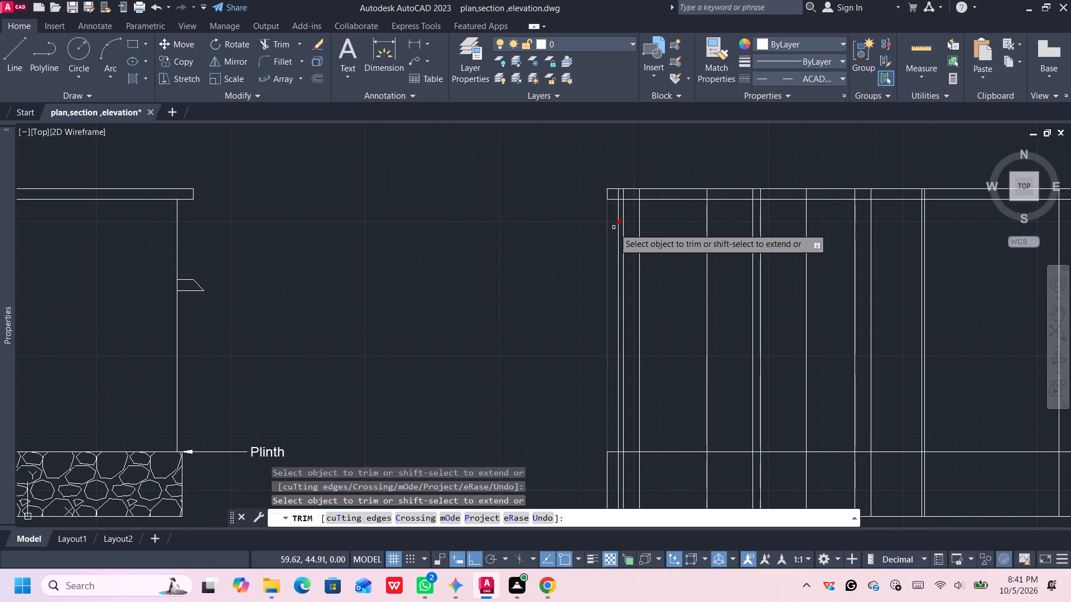
Trim the two outermost projection lines between roof slab and plinth at the section's kitchen end.
left_click(607, 229)
scroll(610, 252, "down", 1)
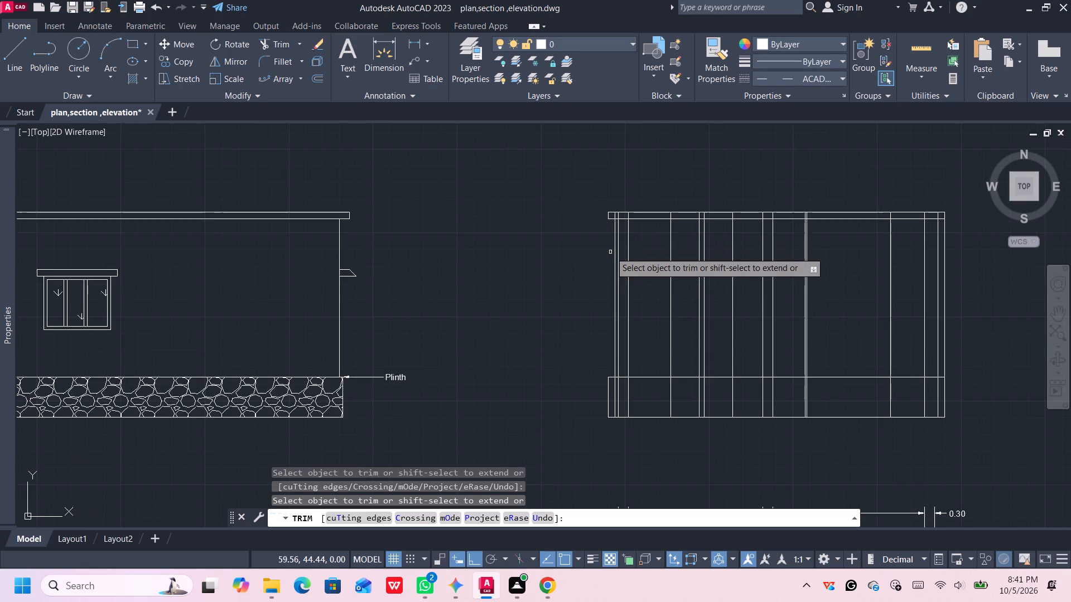
middle_click_drag(611, 252, 602, 208)
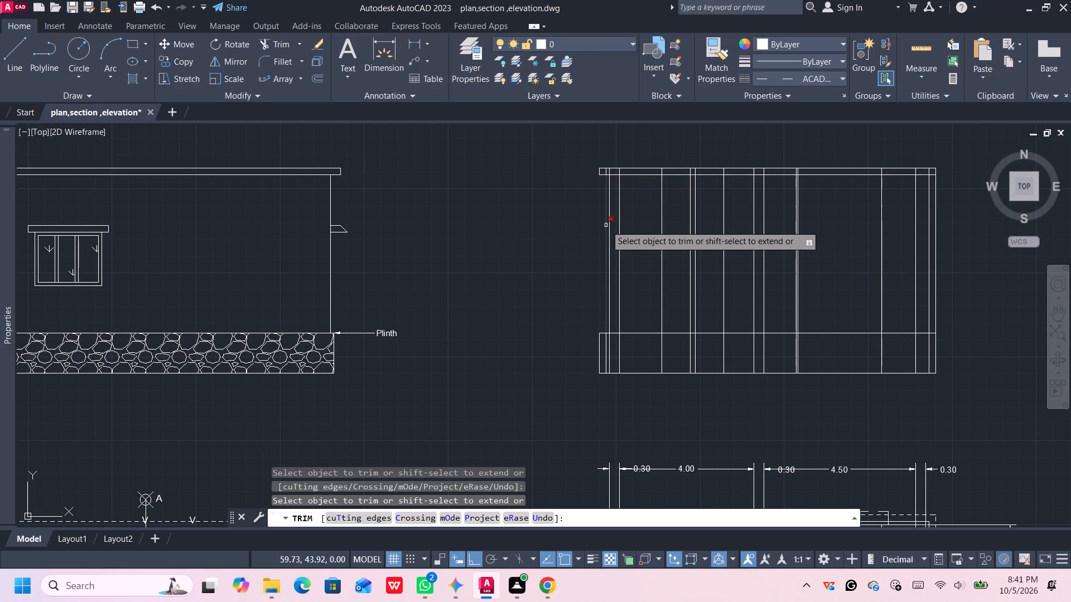
left_click(606, 225)
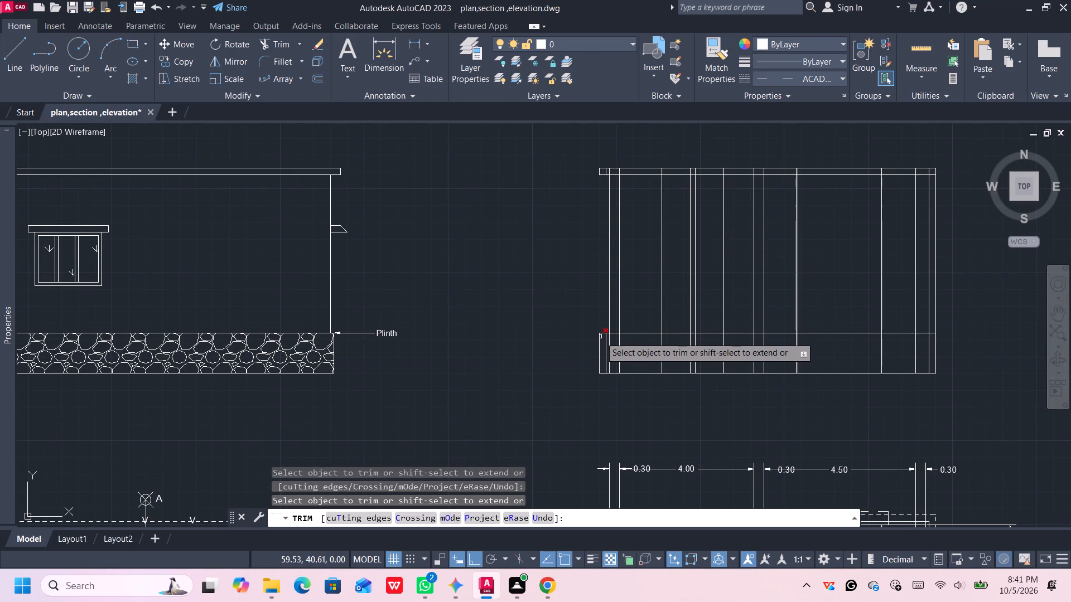
Trim the plinth's top, end and base lines back to the second outermost projection line at the kitchen end.
left_click(601, 334)
left_click(600, 341)
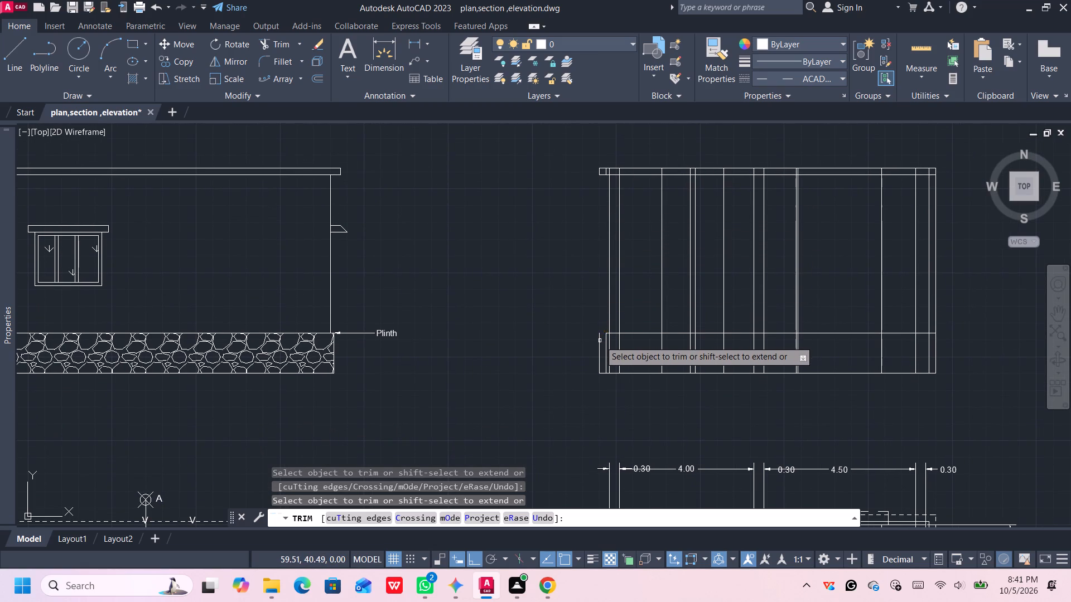
left_click(599, 346)
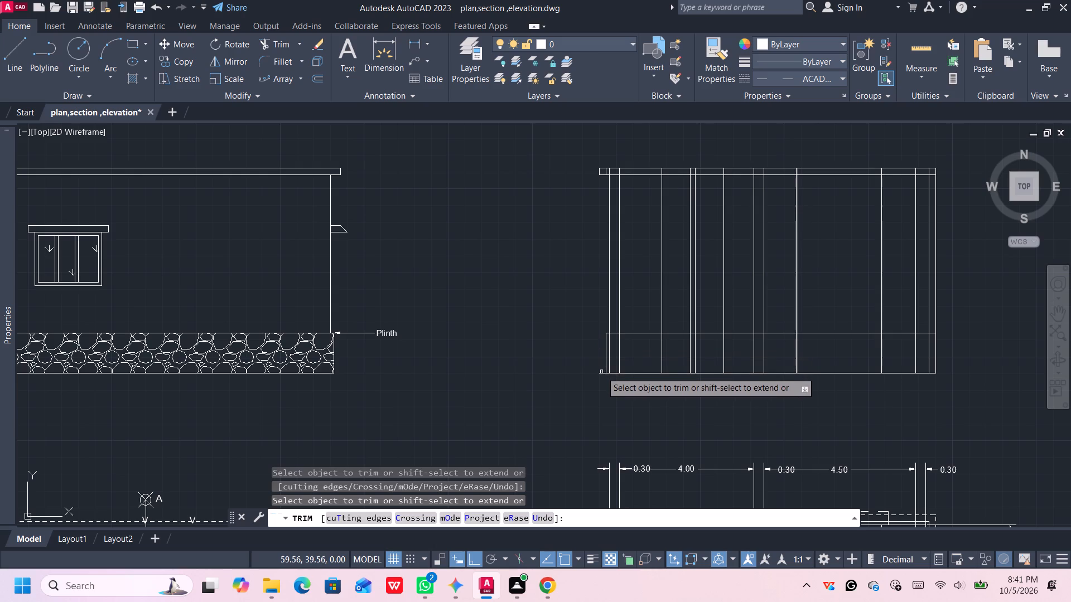
left_click(601, 372)
left_click(601, 373)
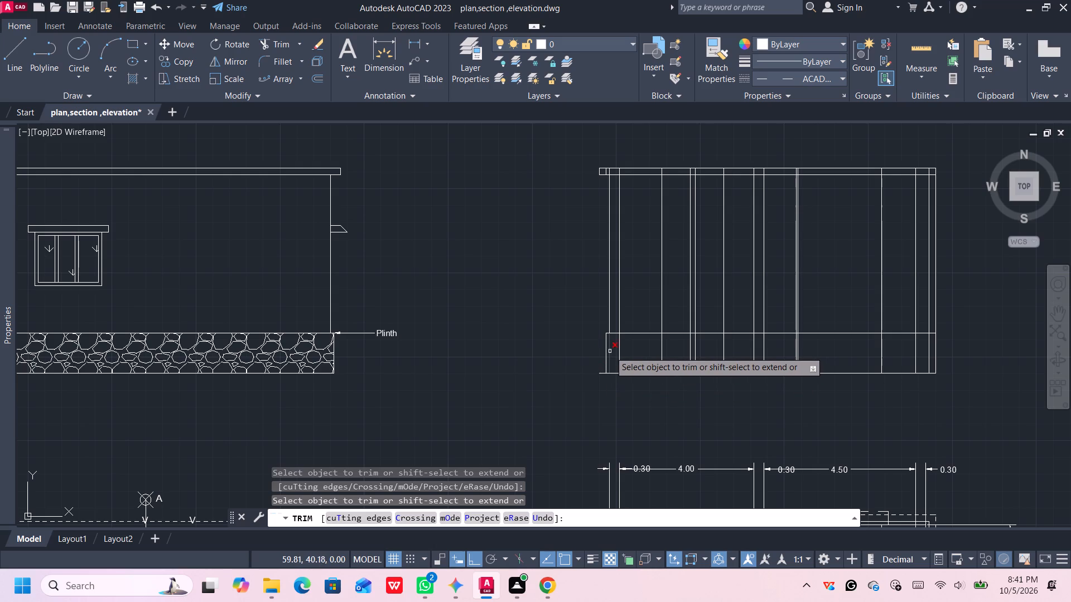
left_click(599, 375)
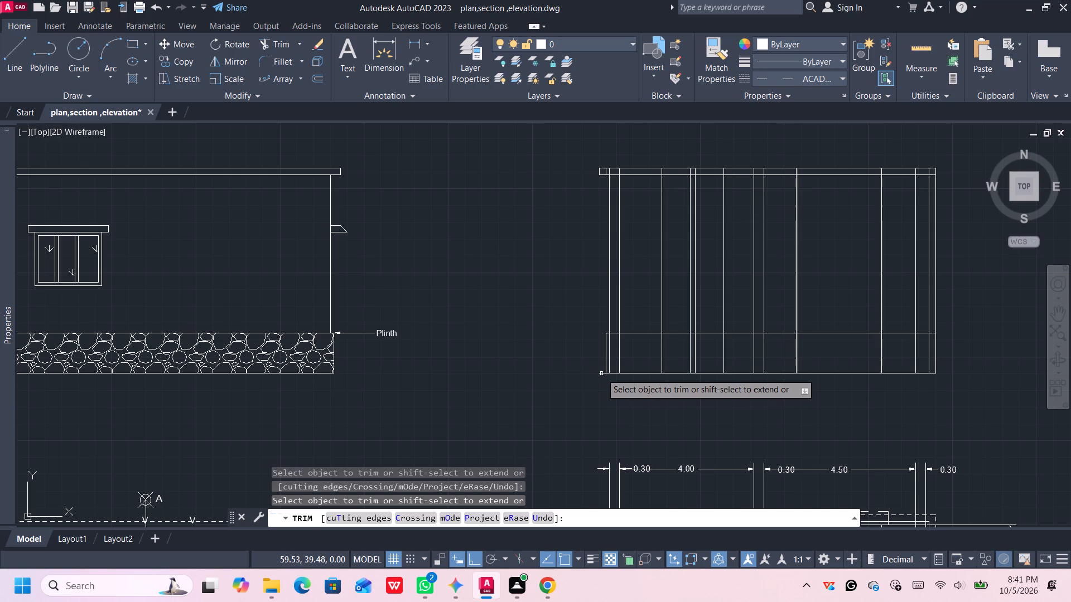
left_click(602, 372)
left_click(602, 373)
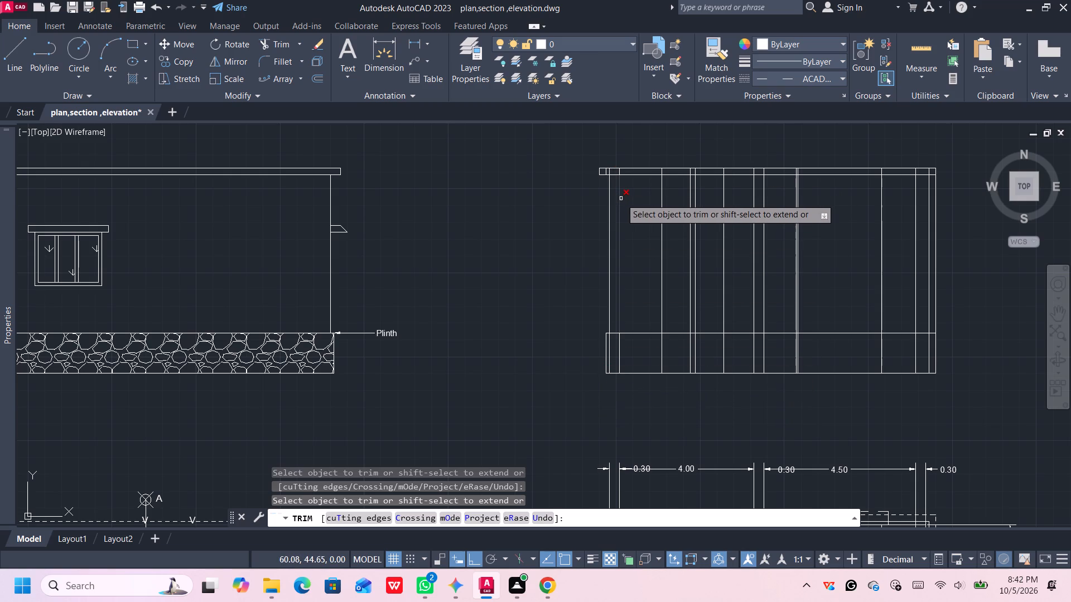
Trim away all projection line segments crossing the thickness of the section's roof slab.
scroll(623, 191, "down", 1)
middle_click_drag(627, 212, 624, 212)
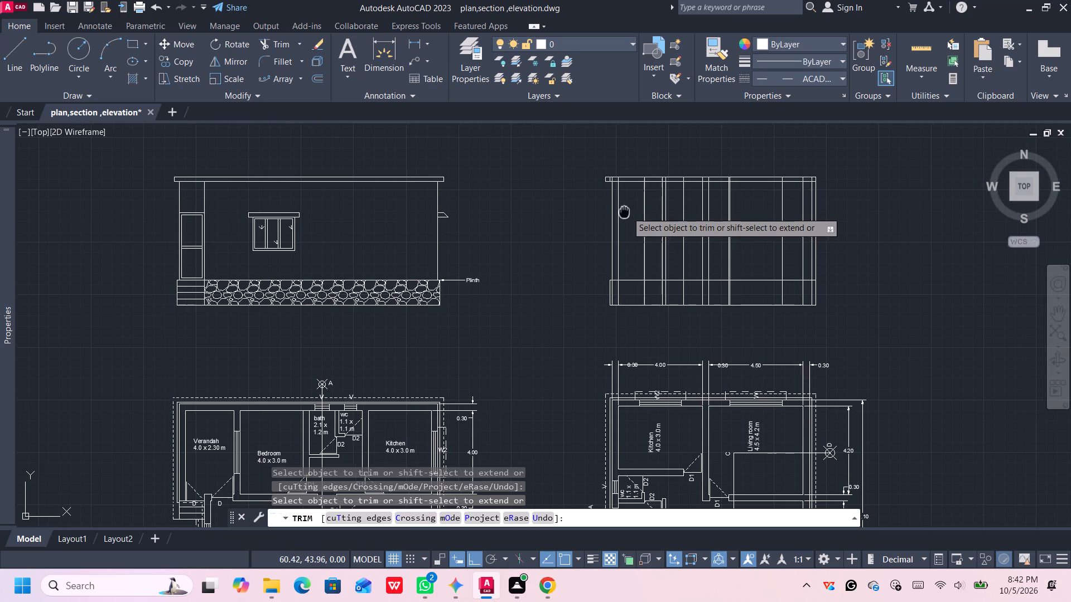
middle_click_drag(624, 212, 553, 256)
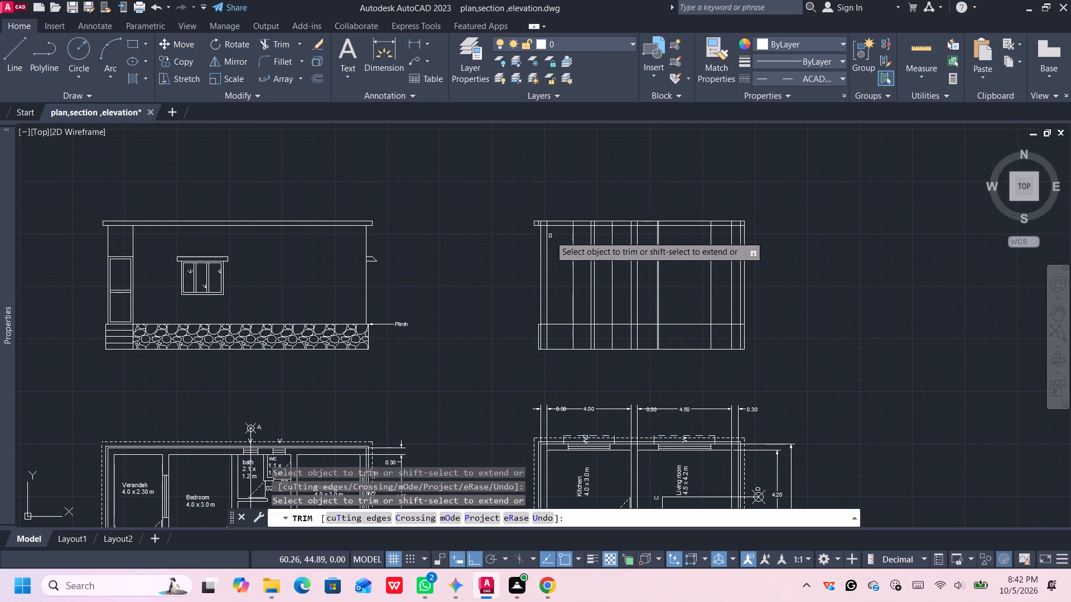
scroll(551, 226, "up", 3)
scroll(551, 226, "down", 1)
scroll(551, 226, "up", 1)
left_click(492, 215)
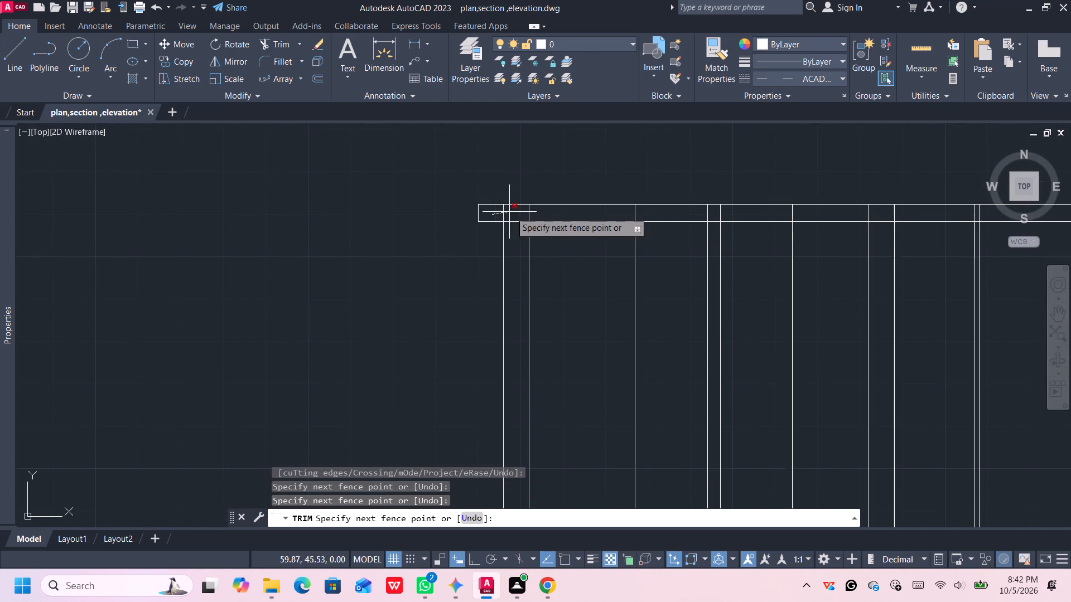
middle_click_drag(754, 214, 322, 231)
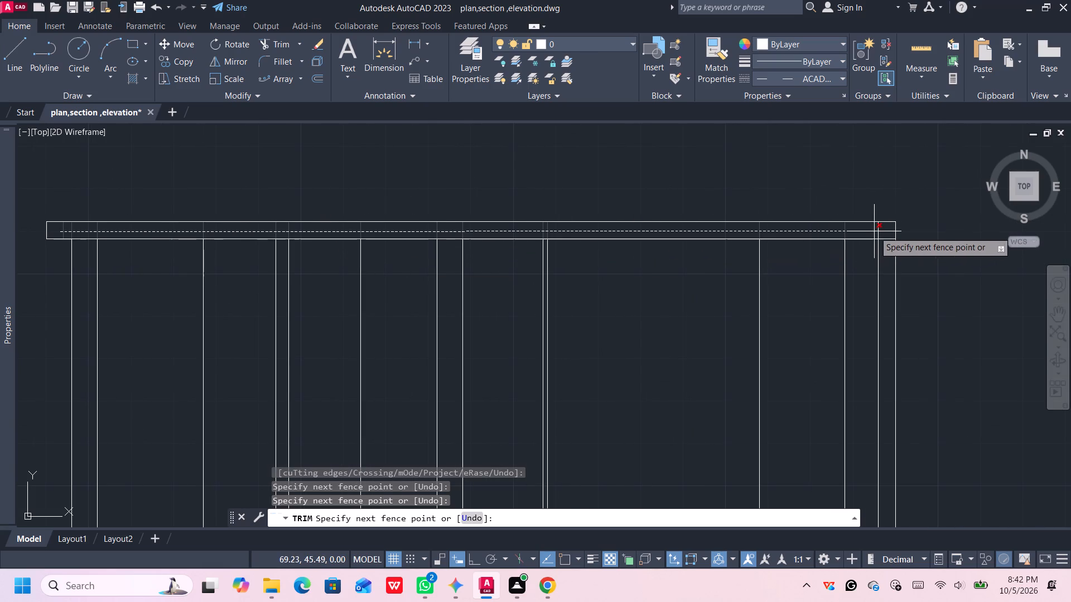
left_click(881, 230)
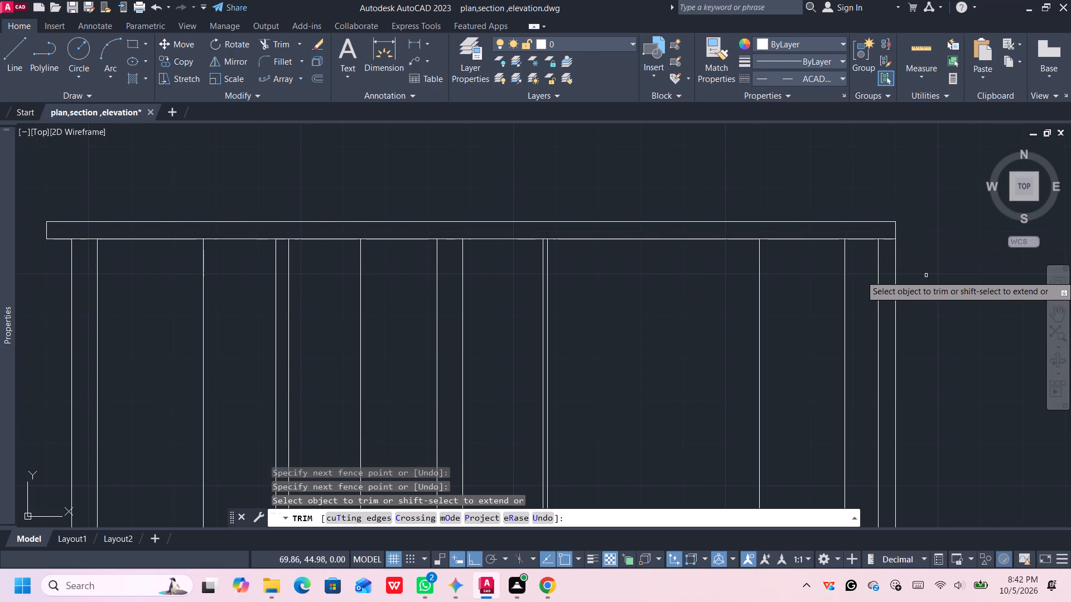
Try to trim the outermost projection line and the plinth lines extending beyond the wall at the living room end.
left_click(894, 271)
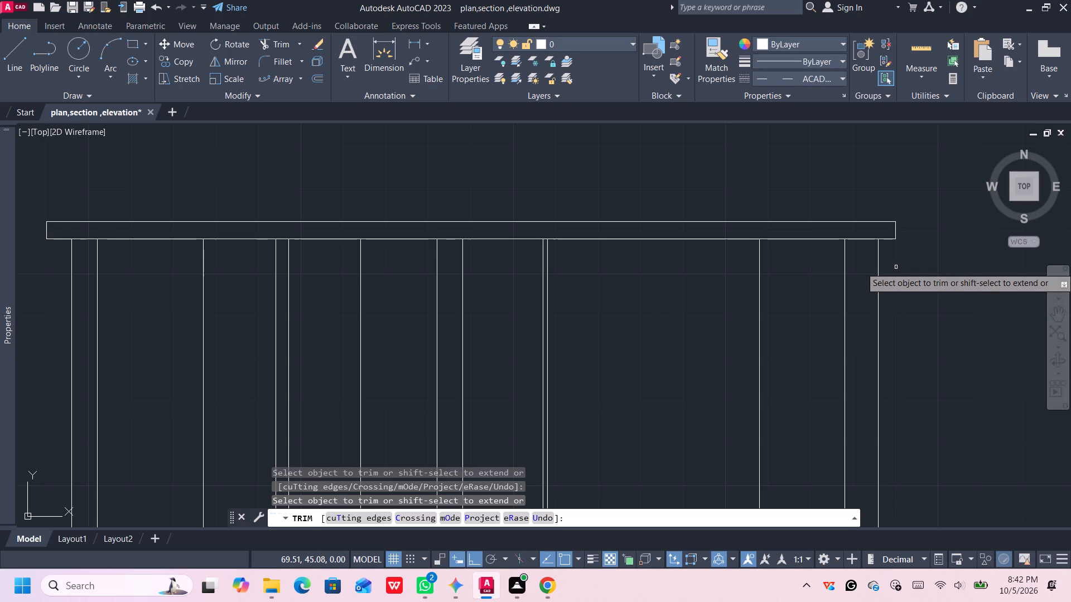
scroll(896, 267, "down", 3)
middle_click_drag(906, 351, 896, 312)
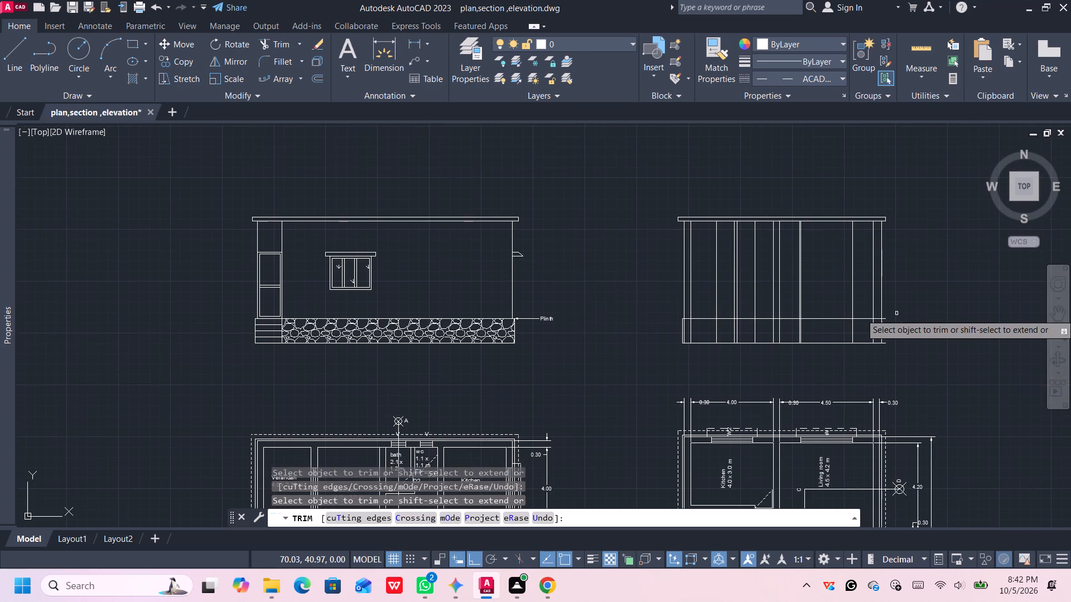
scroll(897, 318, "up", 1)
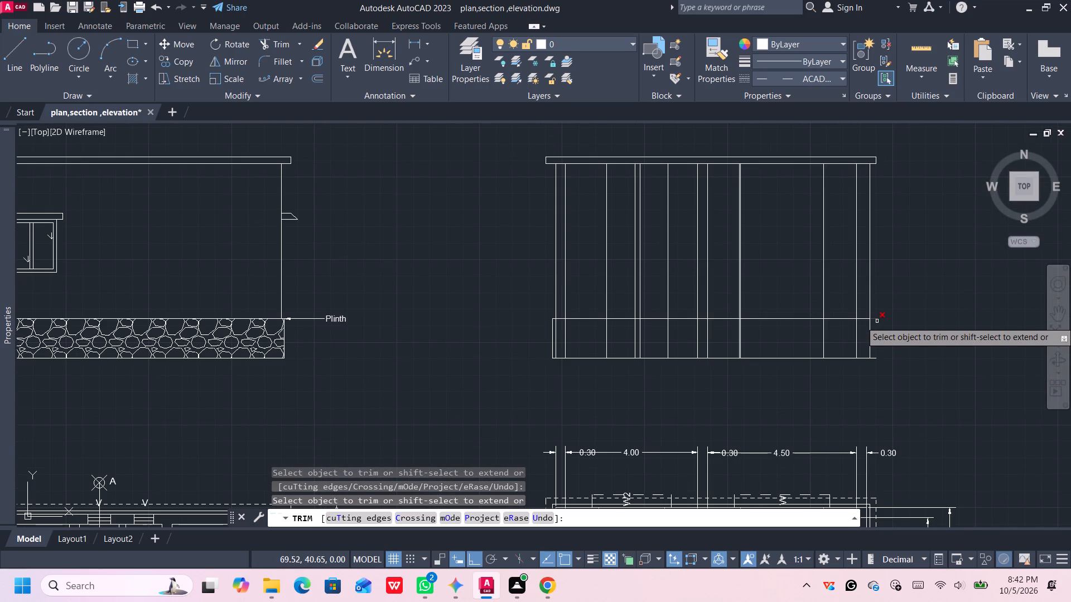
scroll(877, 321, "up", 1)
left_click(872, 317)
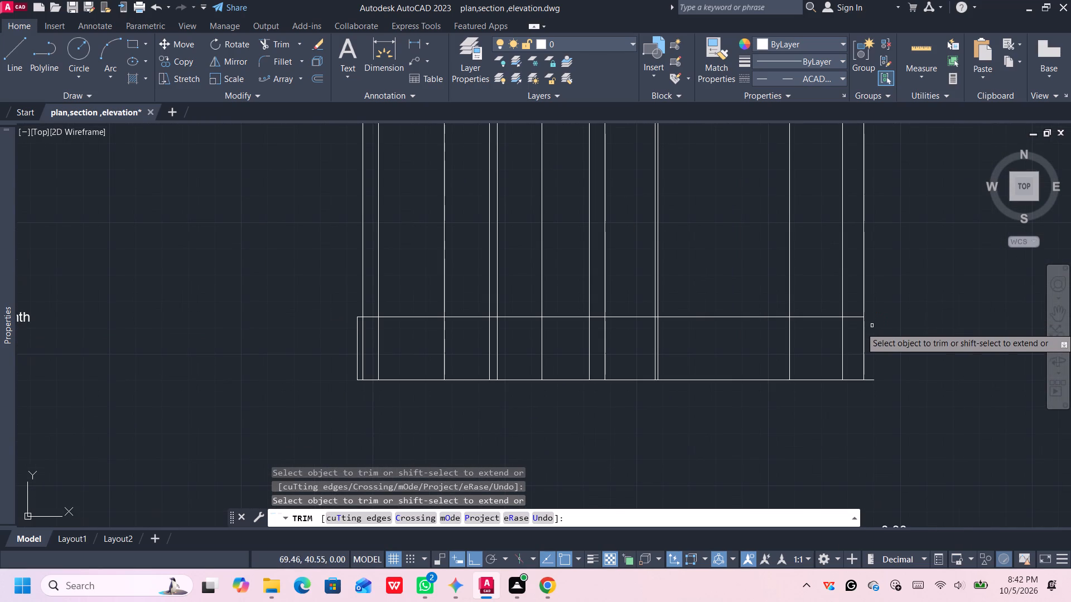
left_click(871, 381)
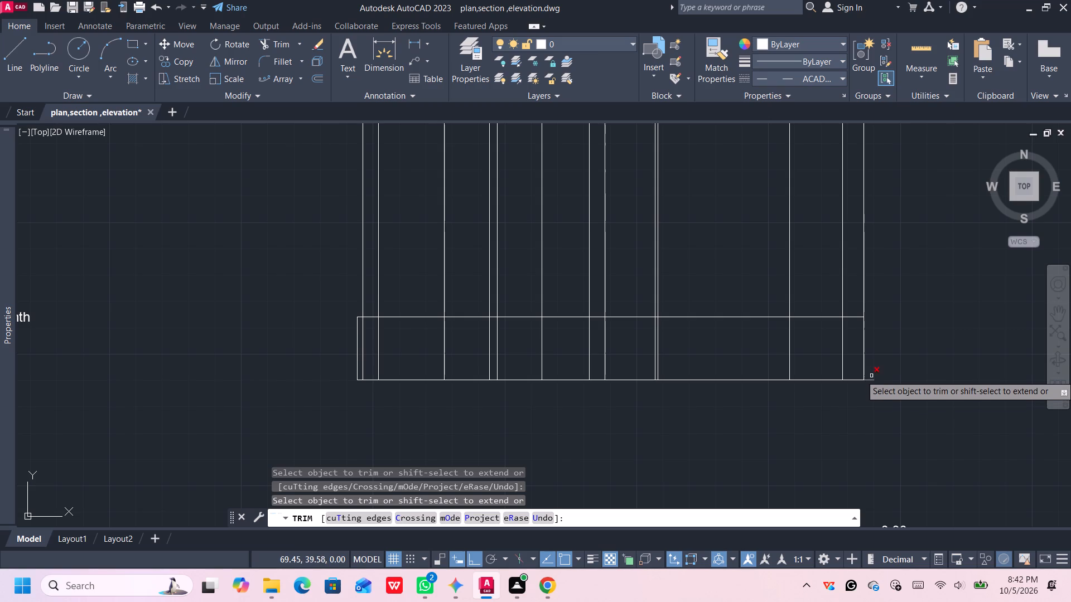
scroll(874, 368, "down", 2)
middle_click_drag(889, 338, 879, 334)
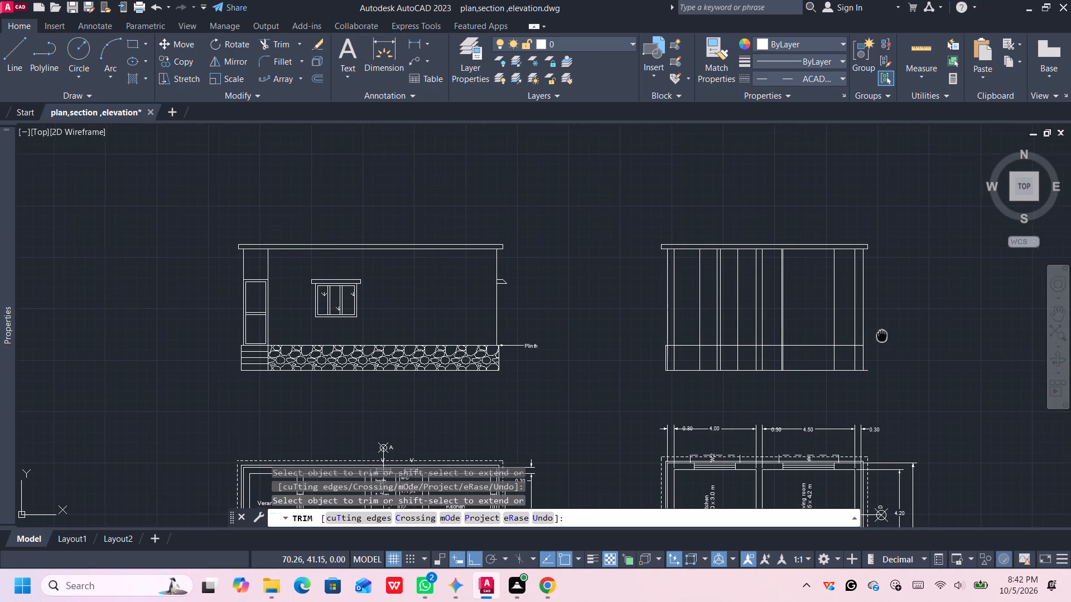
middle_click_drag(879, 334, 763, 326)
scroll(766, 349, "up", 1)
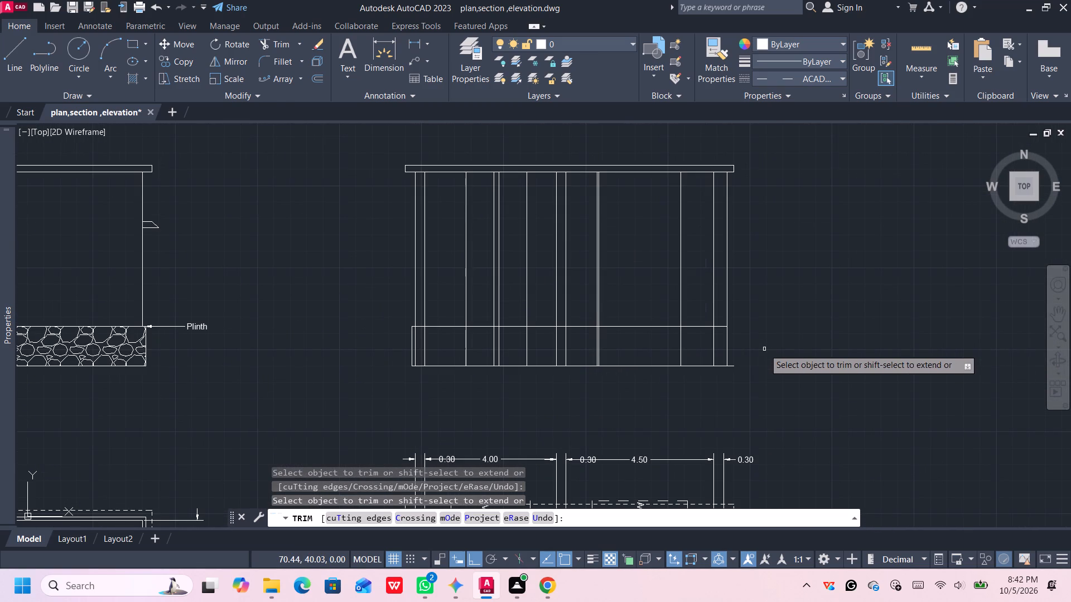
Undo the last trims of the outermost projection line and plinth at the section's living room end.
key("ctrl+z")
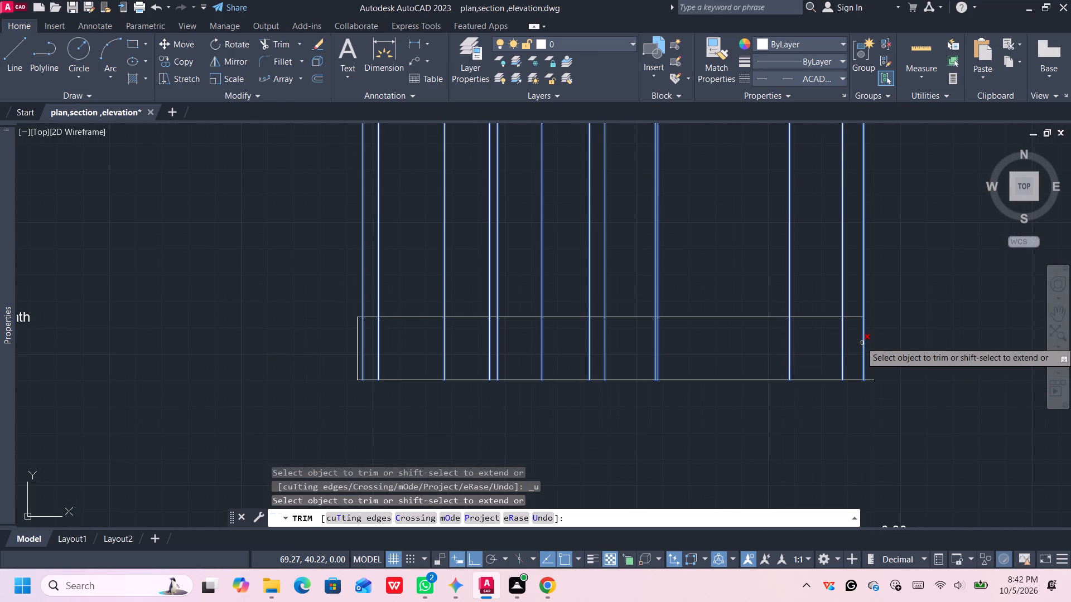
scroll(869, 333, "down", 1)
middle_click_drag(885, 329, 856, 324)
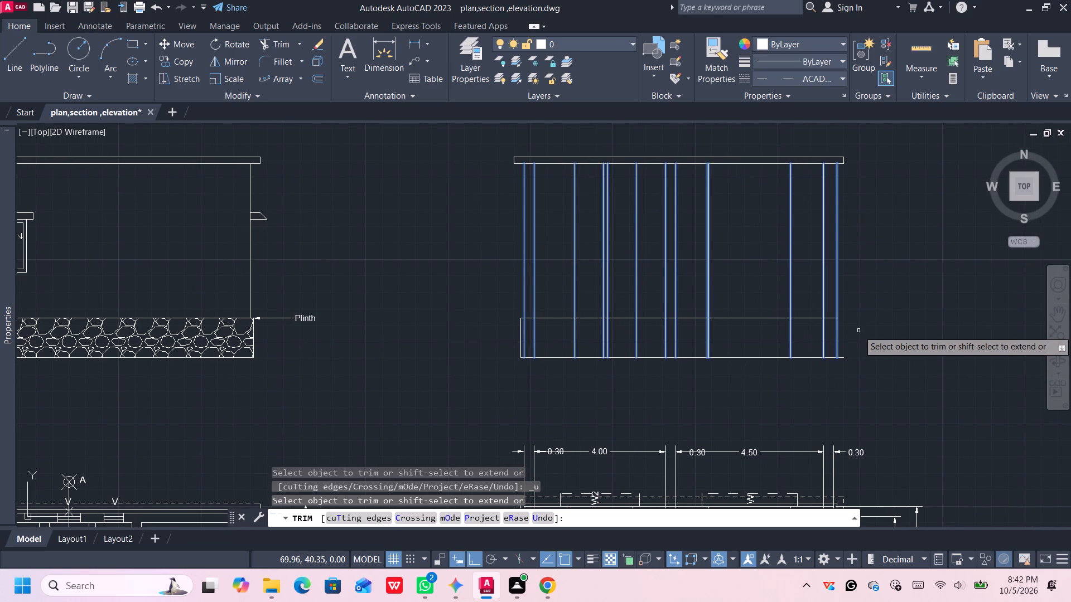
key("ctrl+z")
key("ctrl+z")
Trim the outermost projection line only between roof slab and plinth at the living room end, keeping the plinth's end edge.
scroll(872, 338, "down", 3, "ctrl")
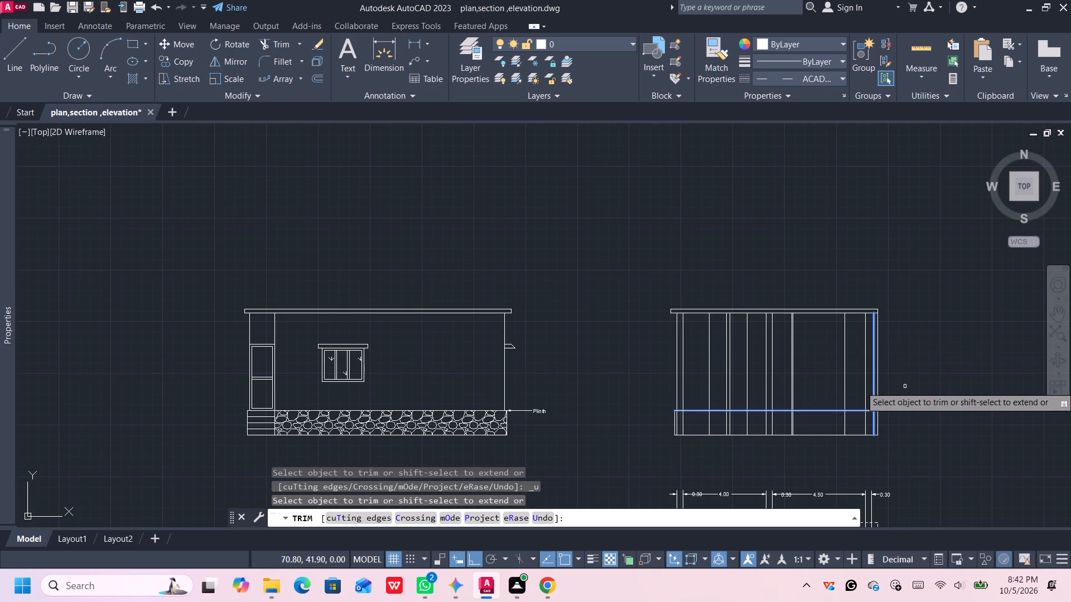
middle_click_drag(905, 387, 875, 349)
middle_click(875, 348)
scroll(861, 369, "up", 1)
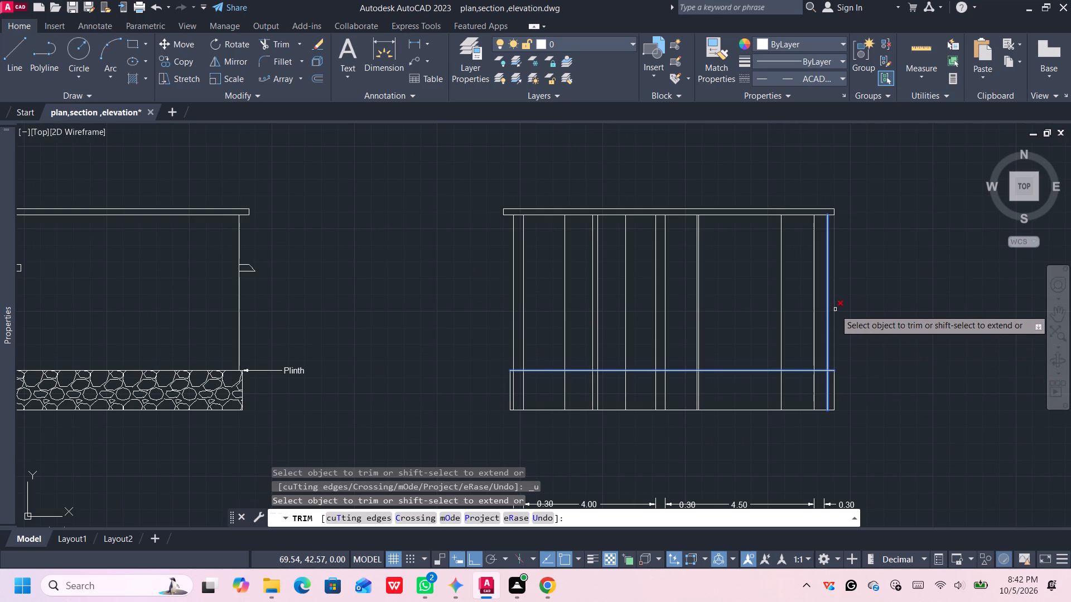
left_click(835, 310)
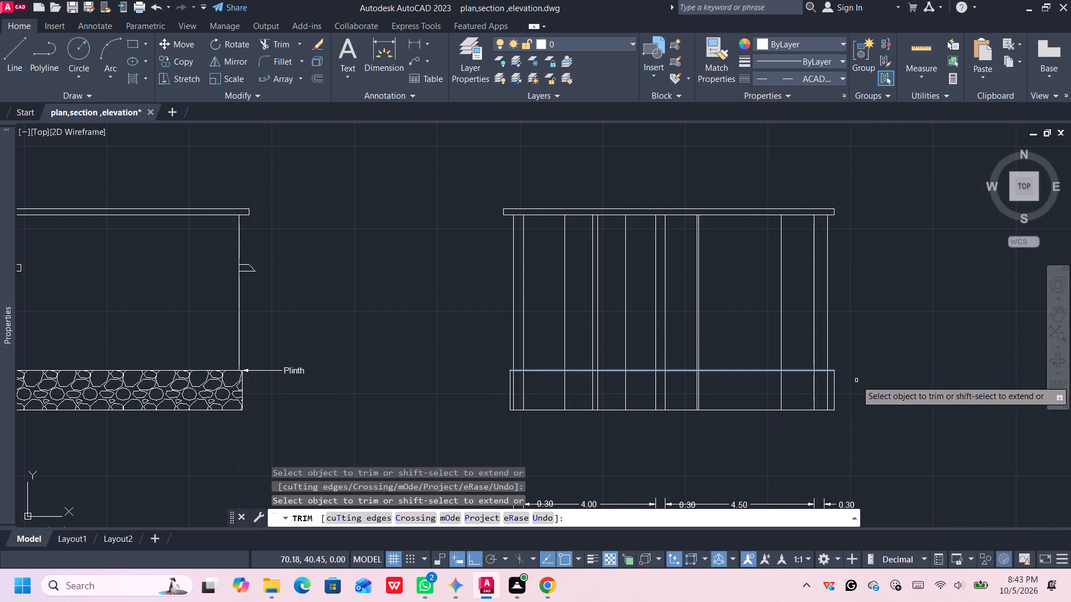
middle_click_drag(856, 380, 836, 281)
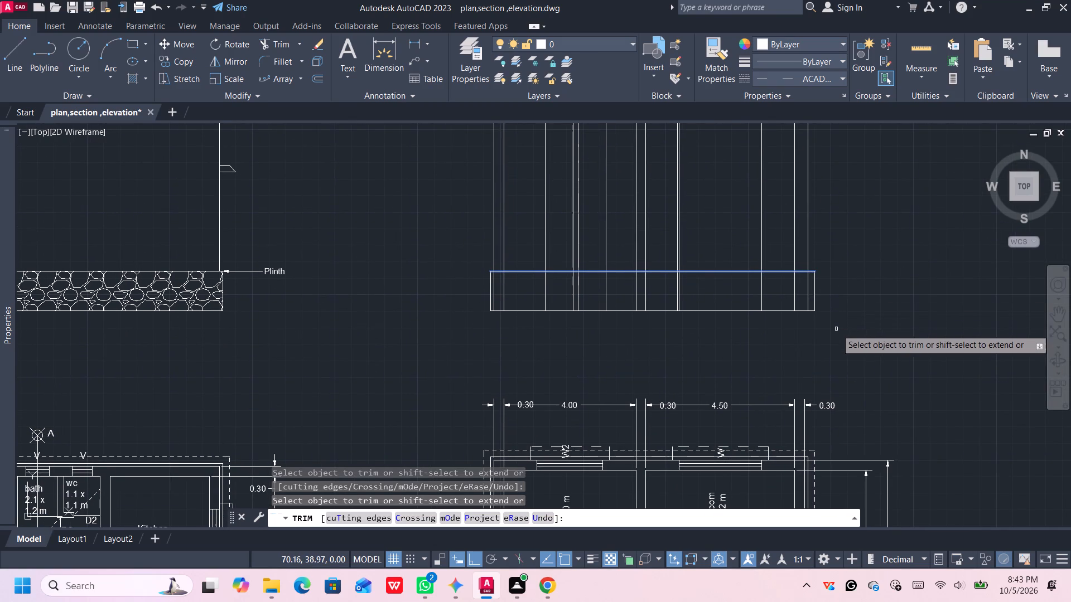
middle_click_drag(836, 329, 831, 304)
middle_click(831, 304)
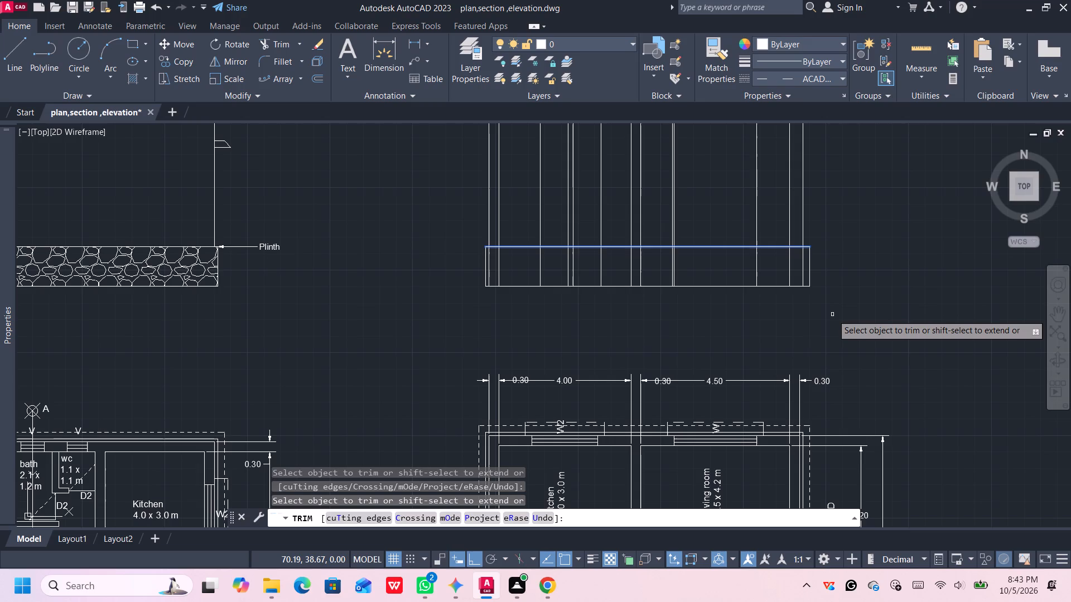
scroll(821, 411, "up", 1)
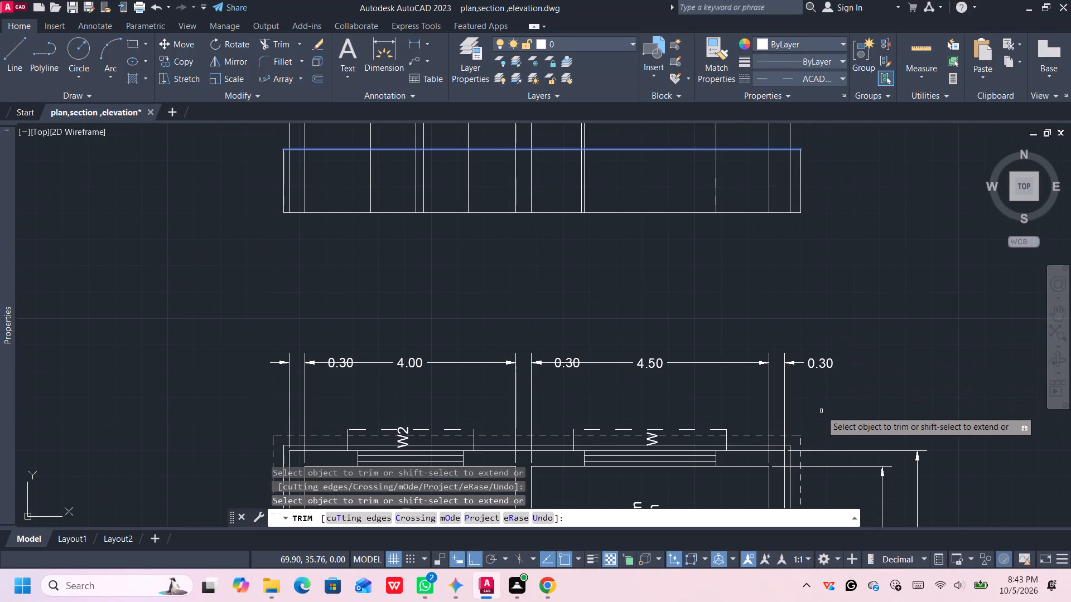
key("space")
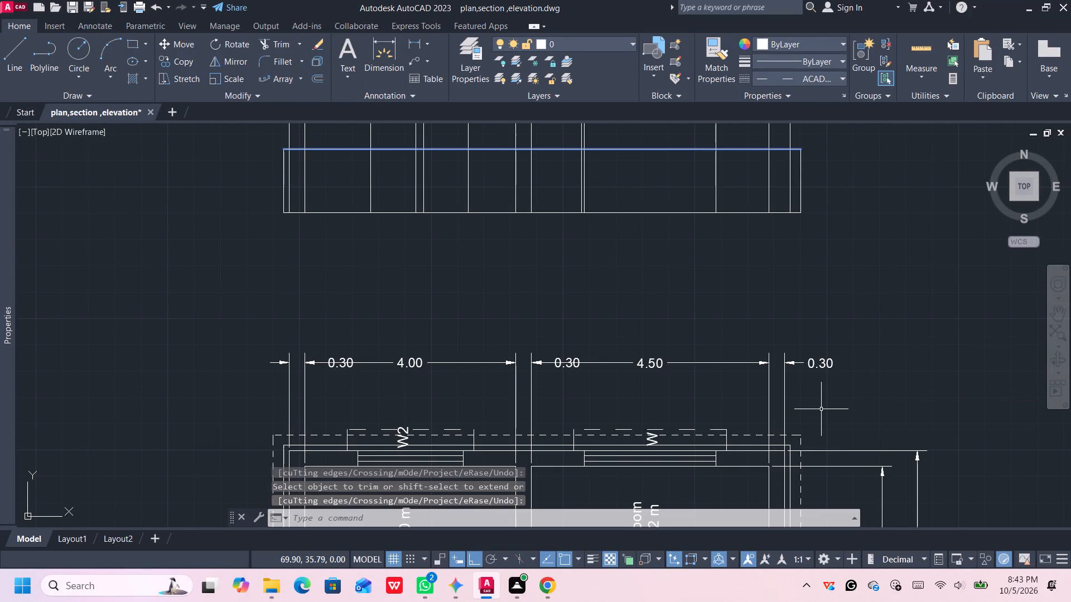
Draw vertical construction lines through the plan's outer plinth corner and outer wall corner at the living room end.
key("x")
left_click(855, 448)
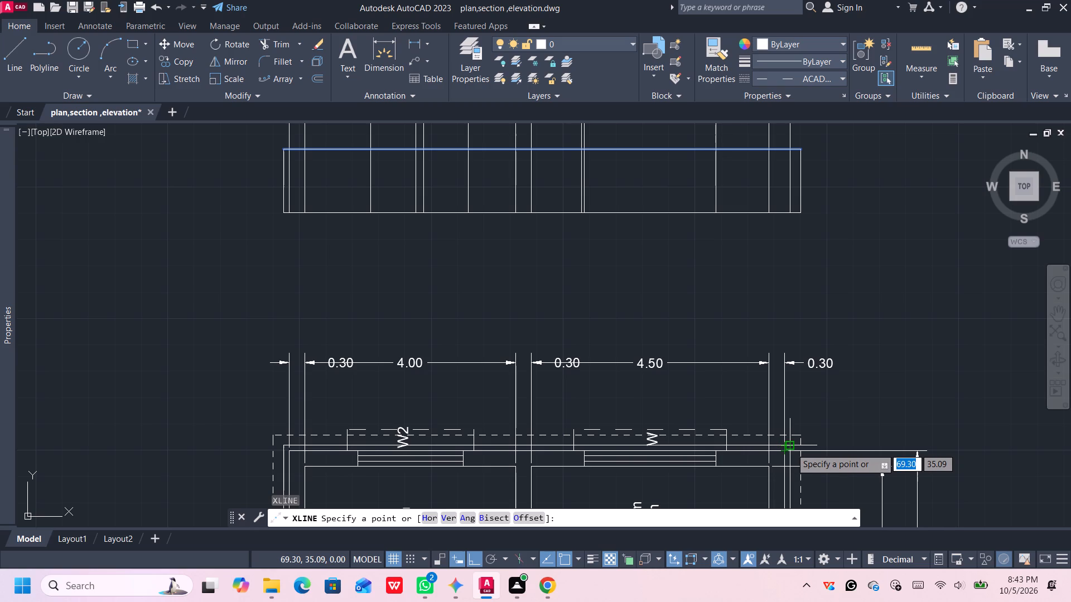
left_click(445, 516)
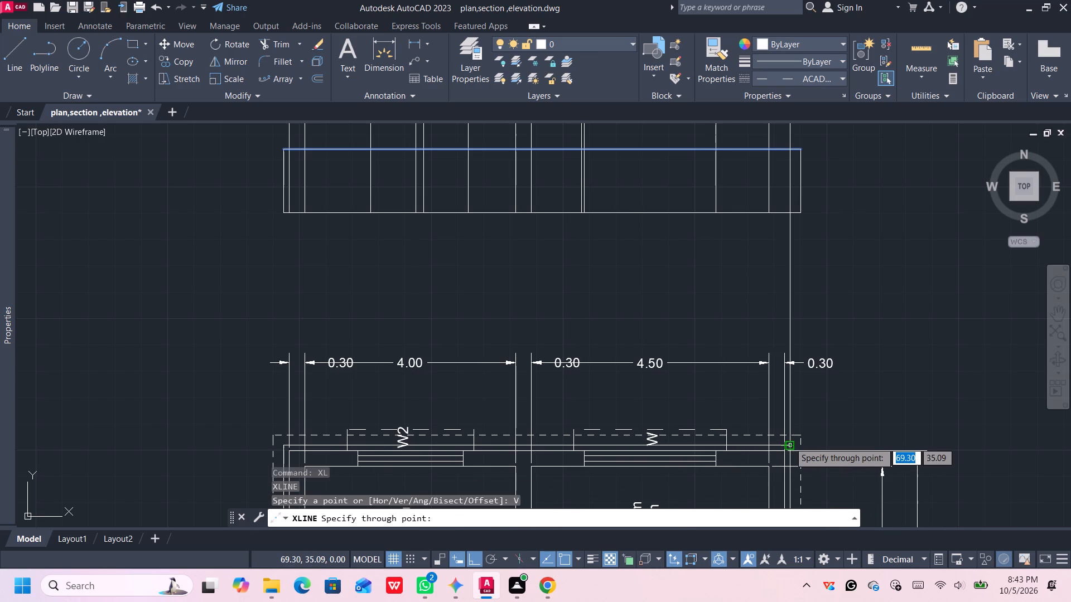
left_click(790, 442)
scroll(833, 375, "down", 1)
scroll(833, 375, "up", 1)
scroll(833, 375, "down", 2)
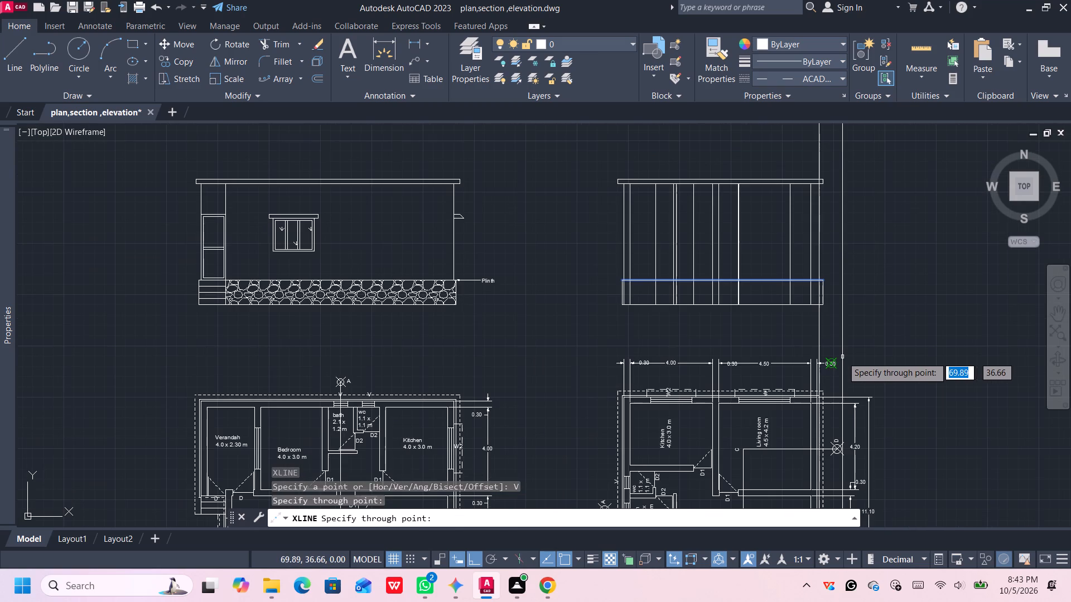
scroll(843, 354, "up", 1)
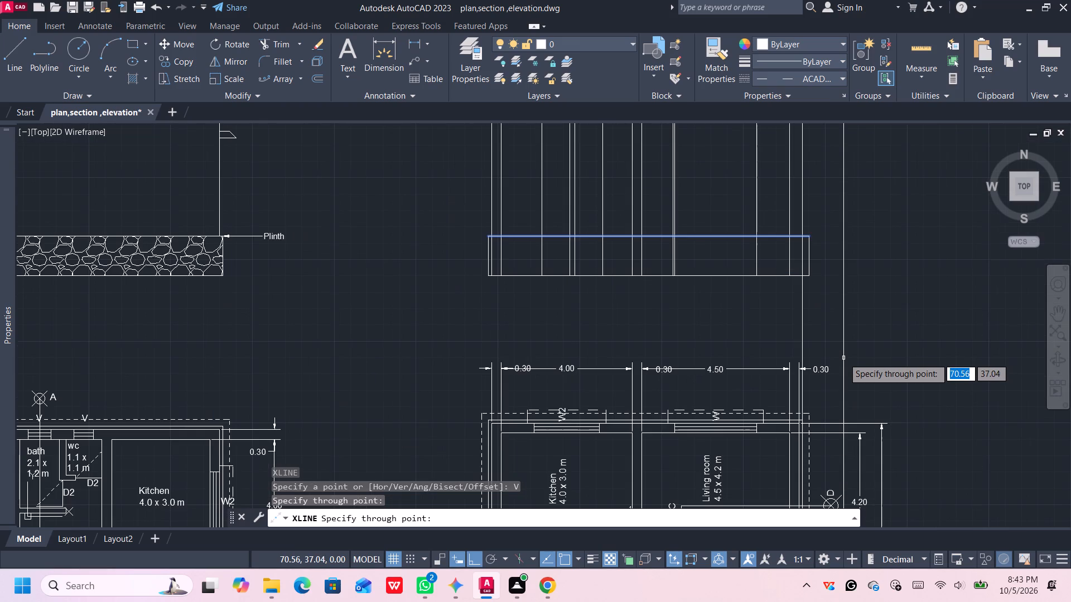
scroll(842, 358, "down", 1)
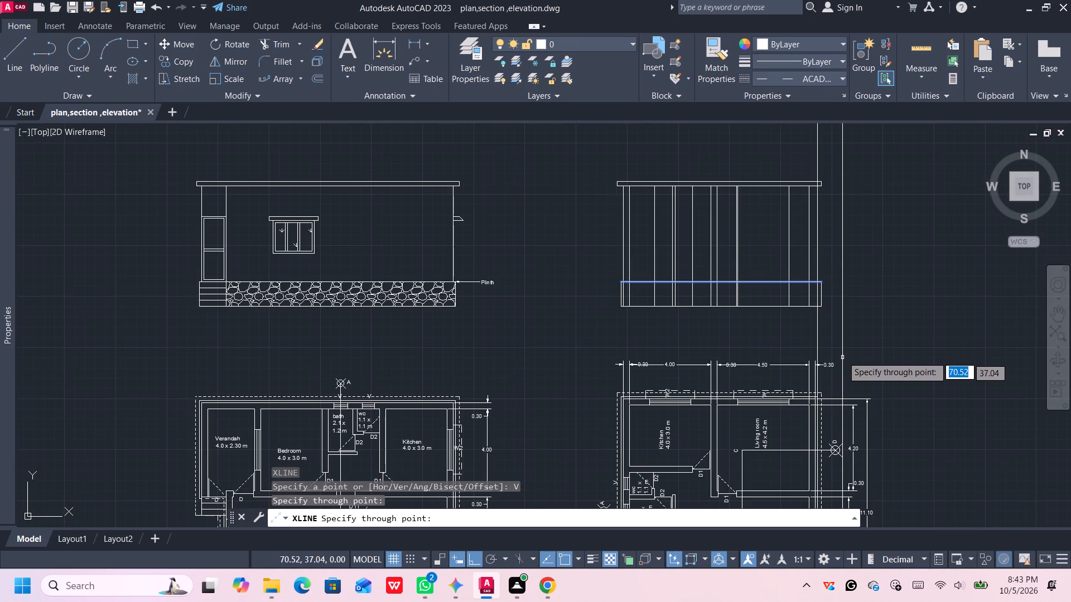
middle_click_drag(834, 330, 834, 337)
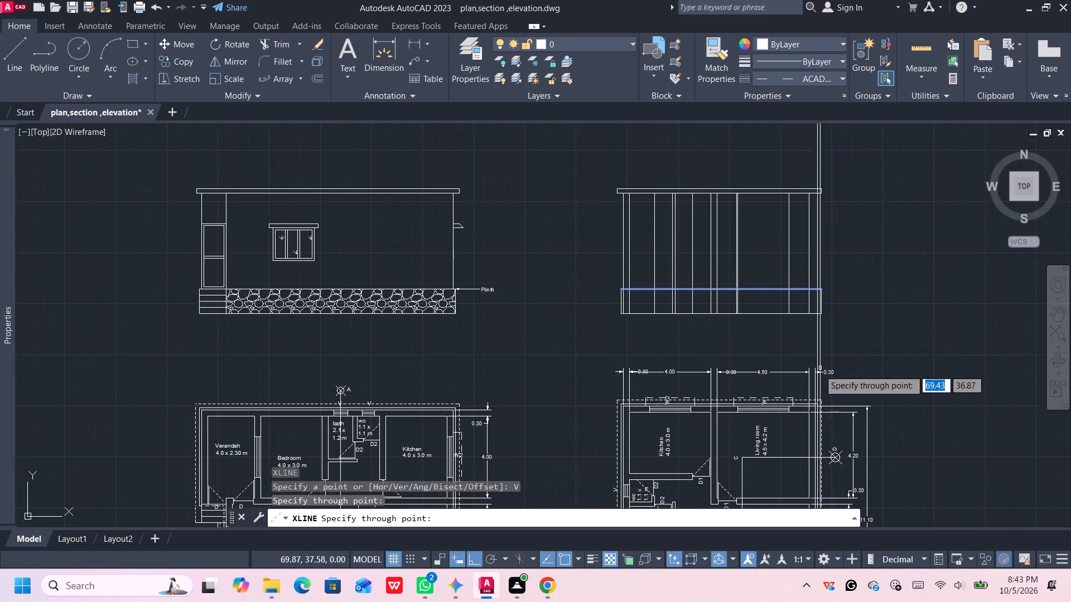
scroll(815, 387, "up", 1)
scroll(815, 389, "down", 1)
scroll(815, 394, "up", 5)
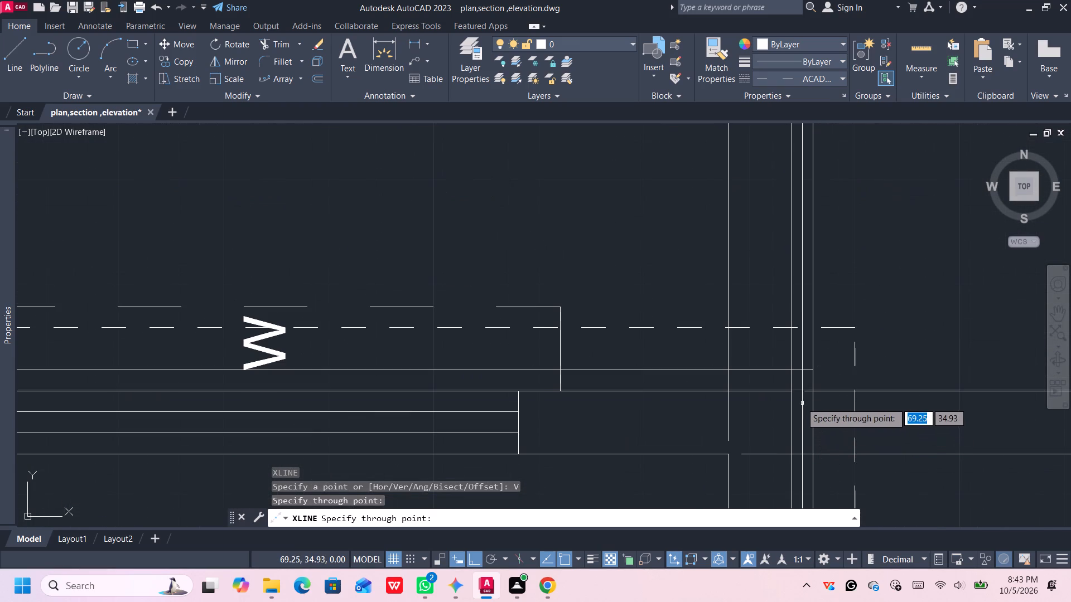
scroll(794, 394, "down", 4)
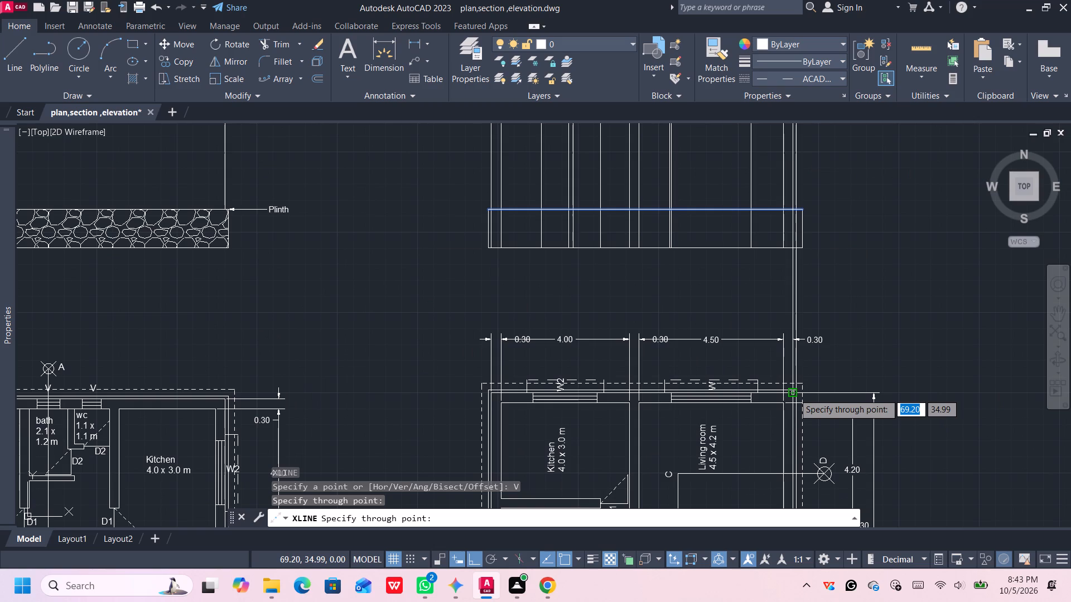
left_click(794, 394)
scroll(819, 307, "down", 2)
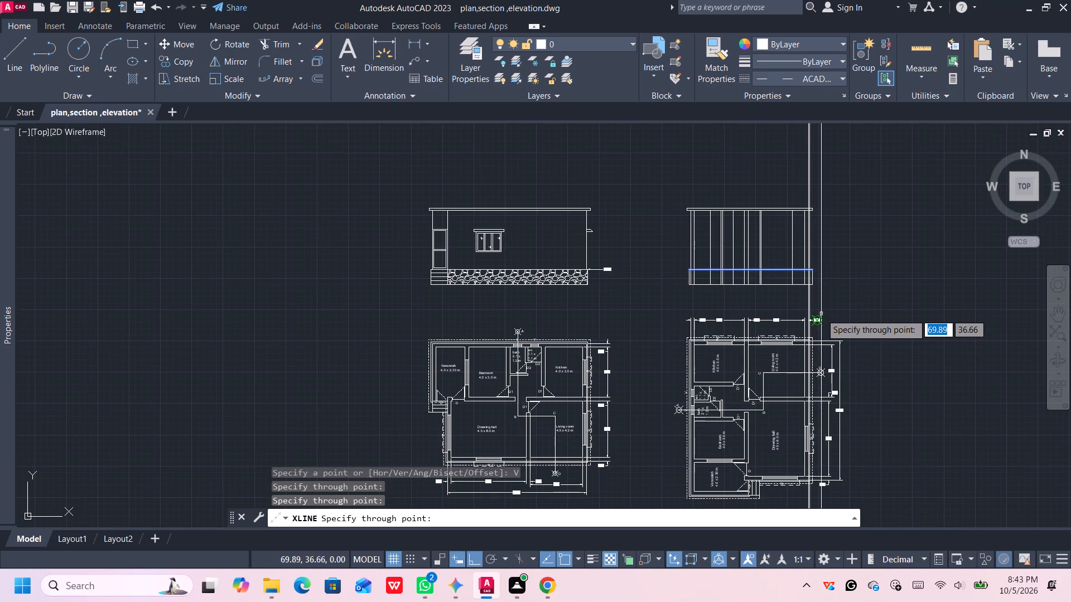
scroll(821, 314, "up", 1)
key("Escape")
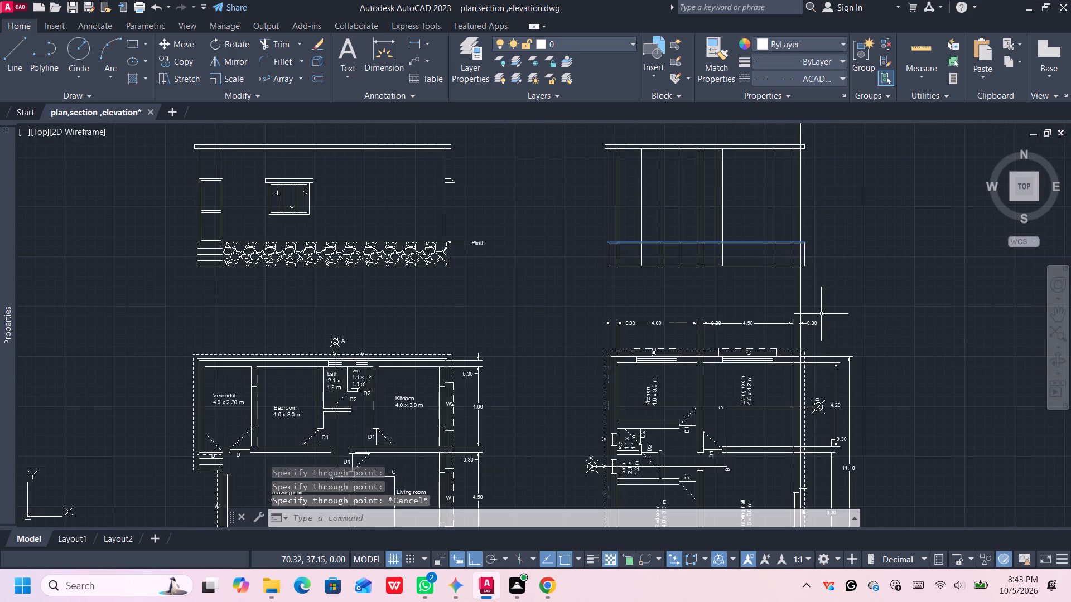
Trim the two new construction lines below the section's plinth and above its roof slab.
type("tr")
key("Return")
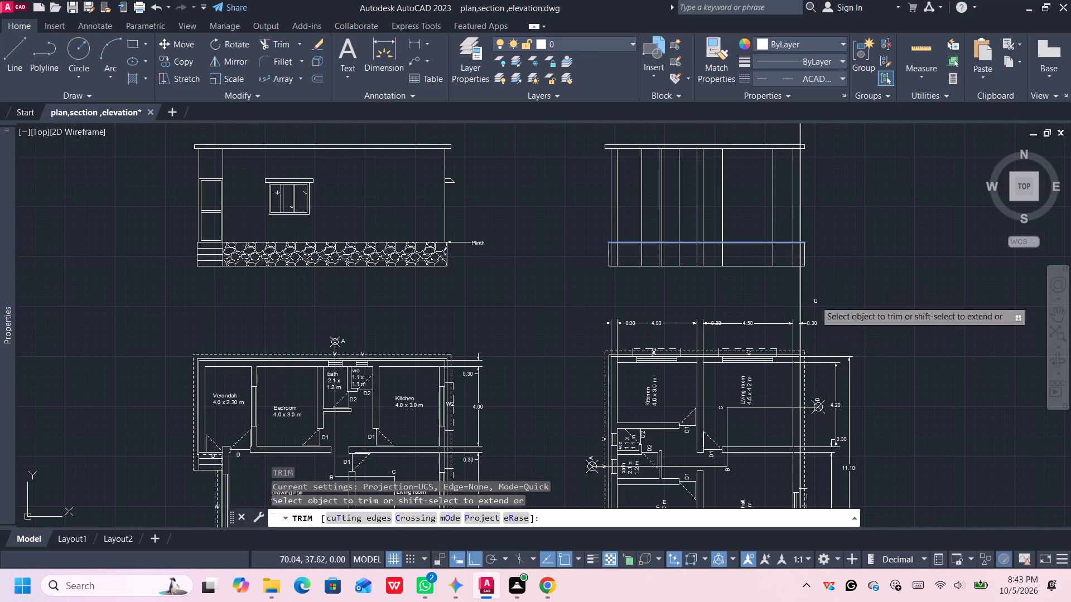
left_click(811, 291)
left_click(787, 297)
middle_click_drag(804, 277, 805, 300)
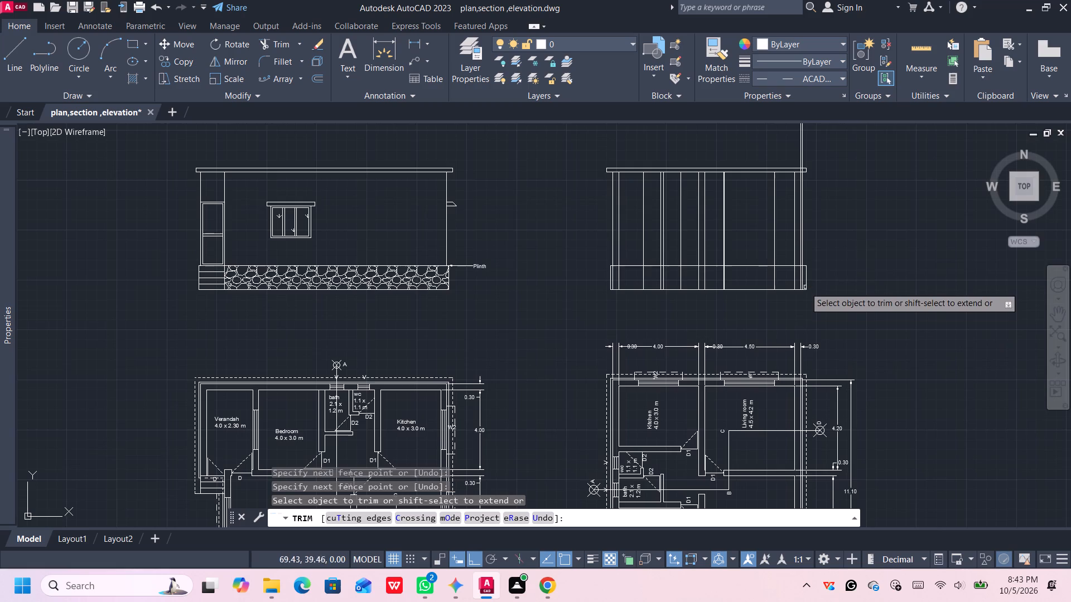
scroll(814, 314, "down", 1)
left_click(819, 195)
left_click(784, 206)
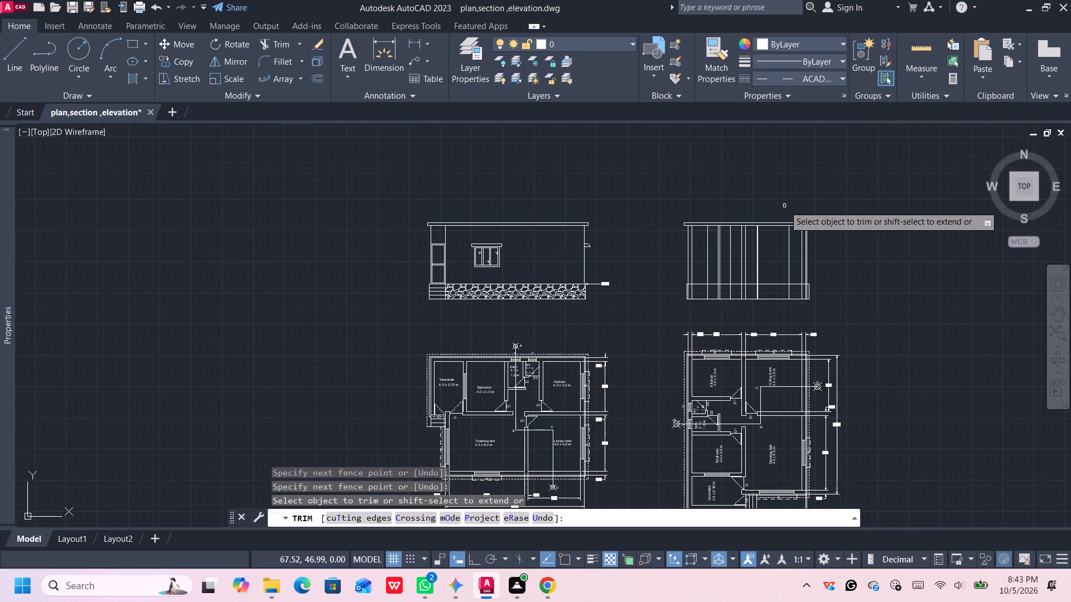
key("space")
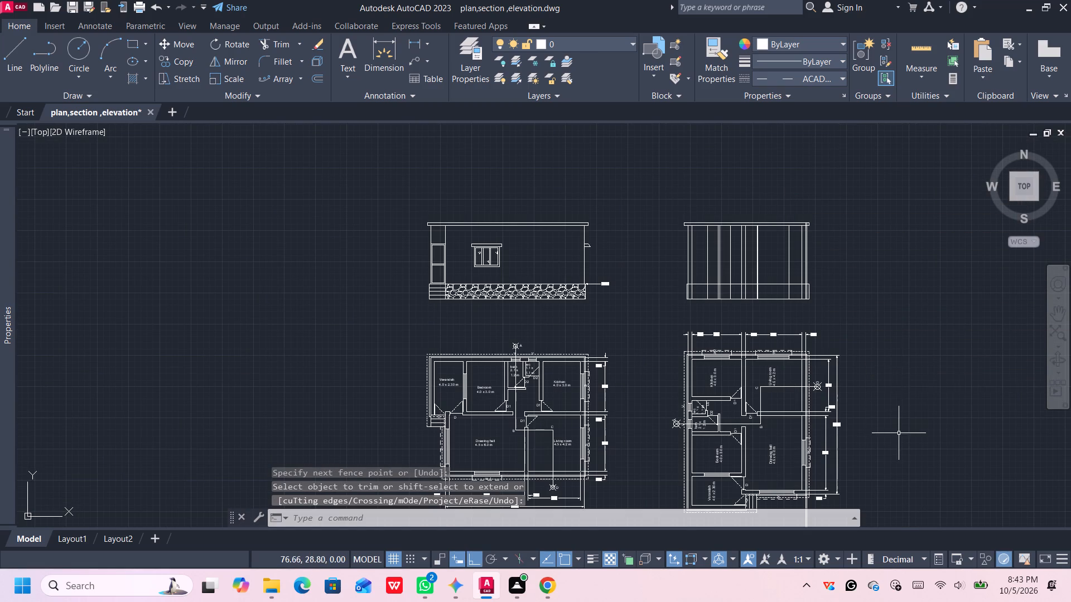
Delete the two leftover construction line pieces running down through the rotated floor plan.
middle_click_drag(899, 433, 881, 283)
left_click_drag(854, 401, 838, 415)
left_click(712, 475)
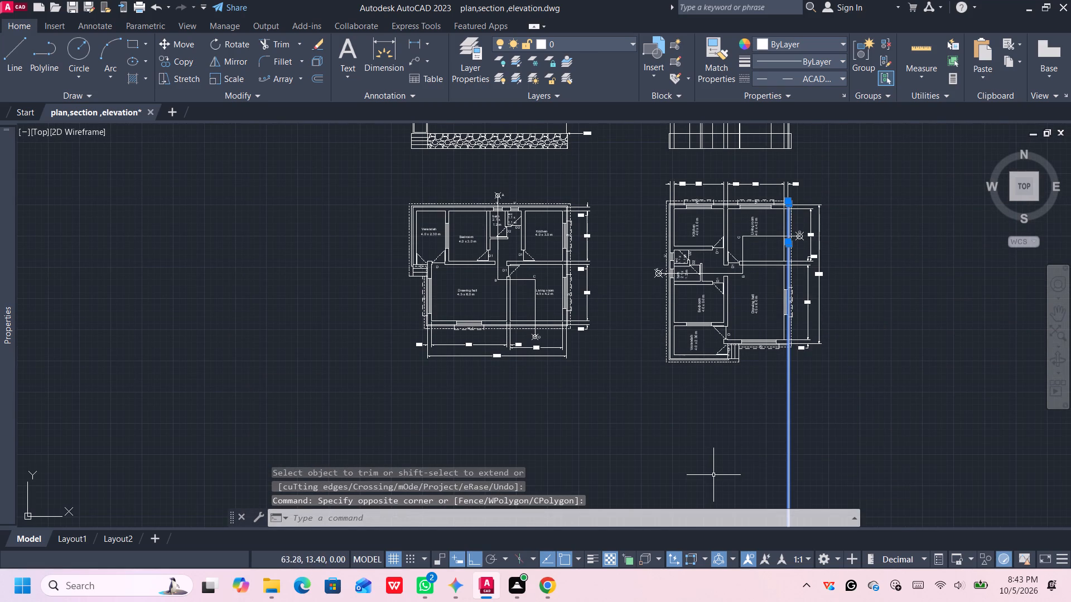
key("Delete")
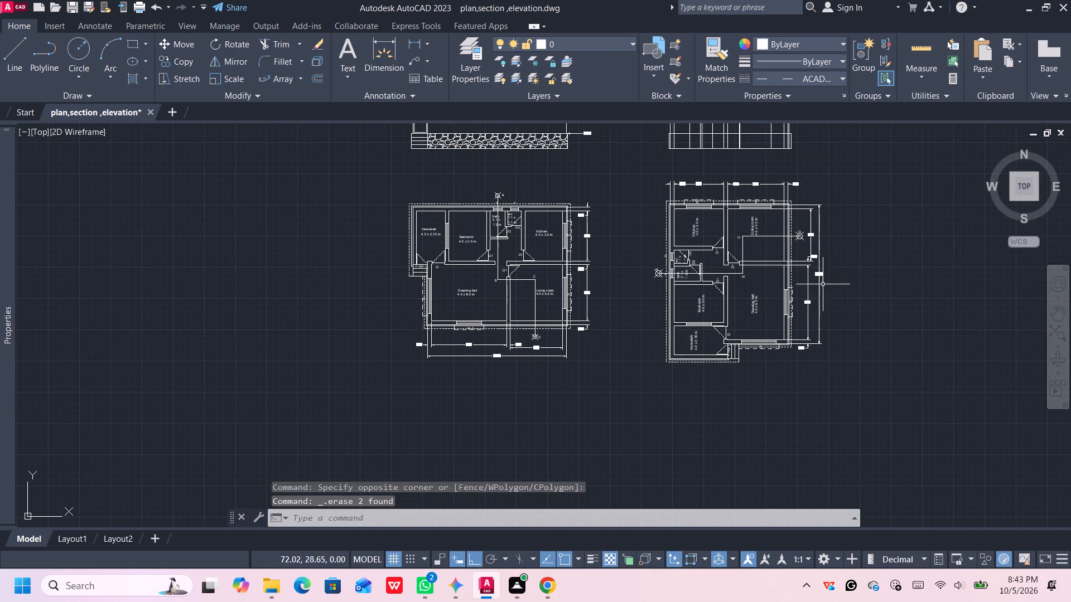
Trim the section plinth's old end edge and the top line's overhang beyond the new outermost line at the living room end.
scroll(792, 136, "up", 2)
scroll(792, 130, "down", 1)
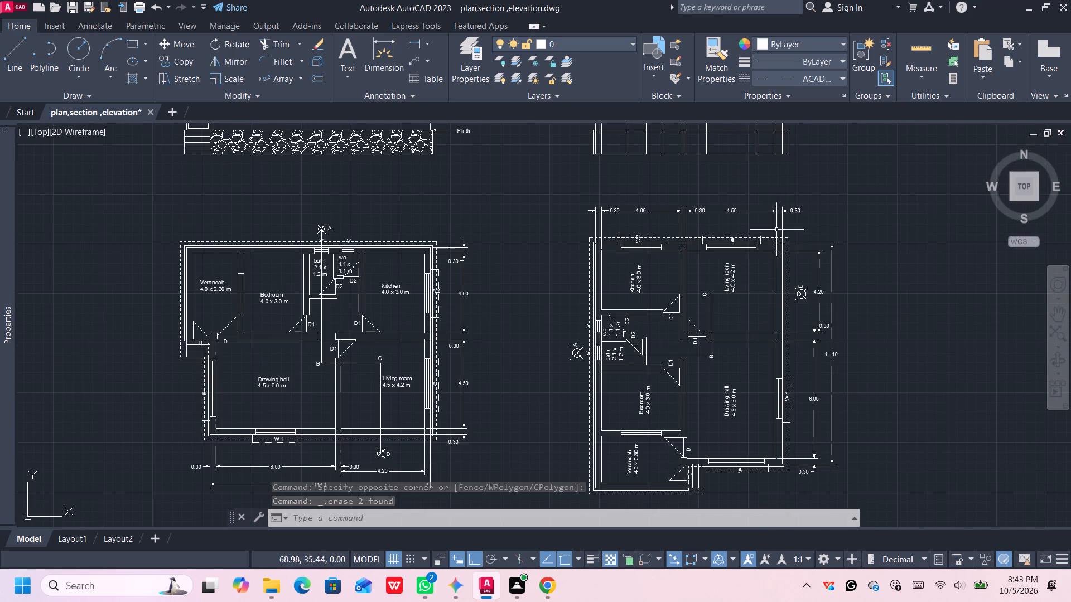
middle_click_drag(789, 168, 779, 200)
middle_click_drag(779, 201, 743, 313)
scroll(742, 295, "up", 1)
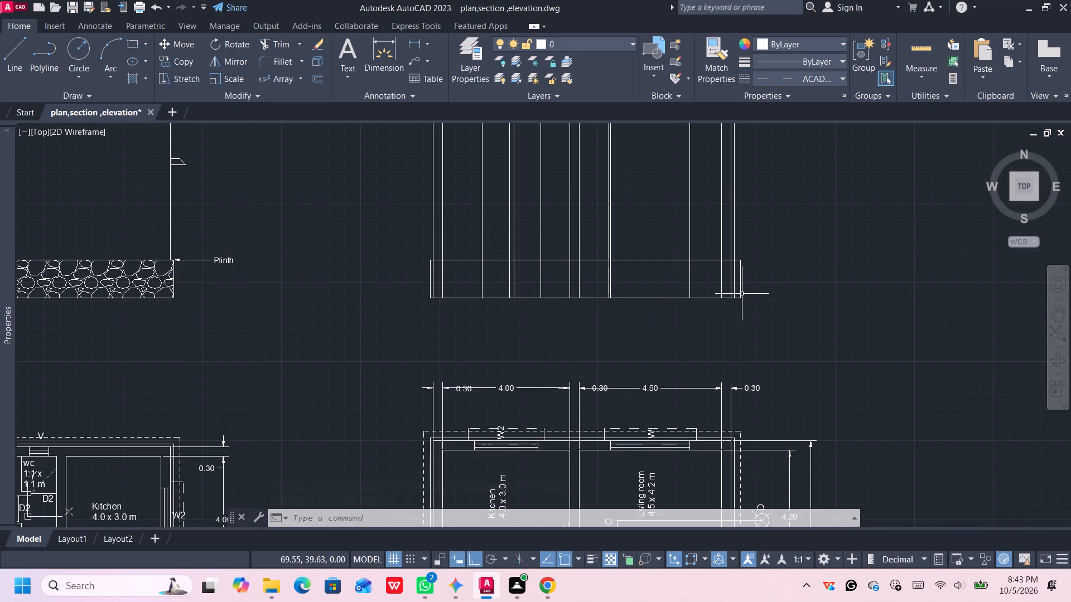
key("t")
key("r")
key("Return")
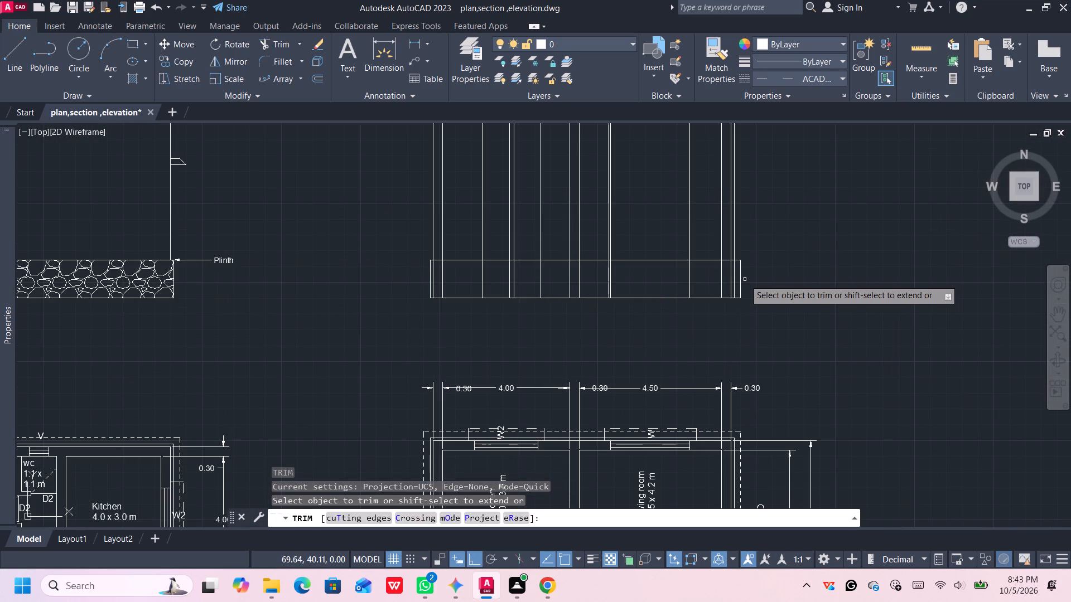
left_click(741, 277)
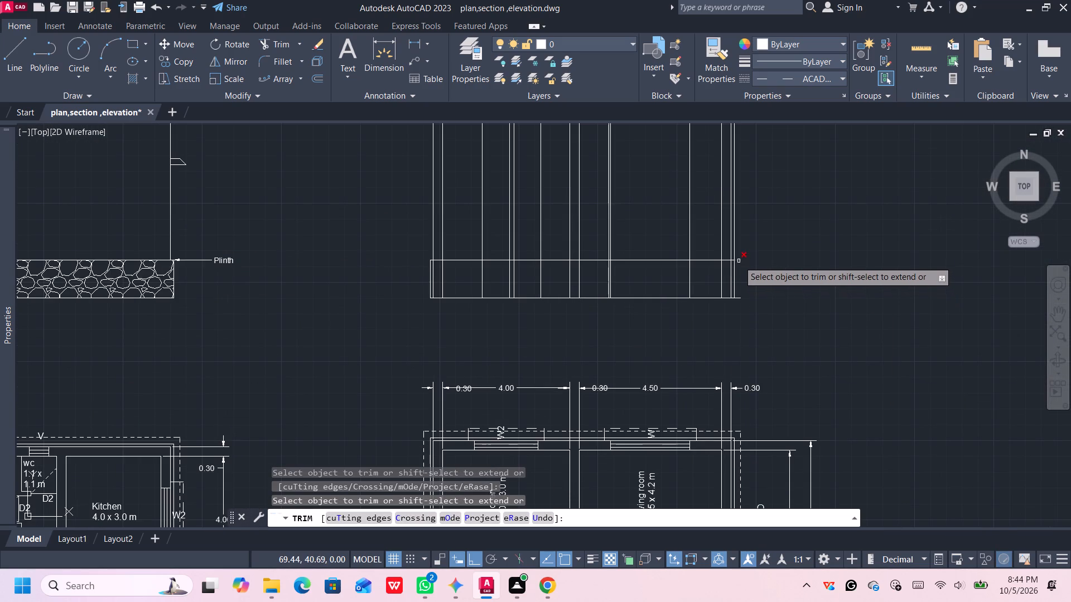
left_click(739, 261)
left_click(741, 298)
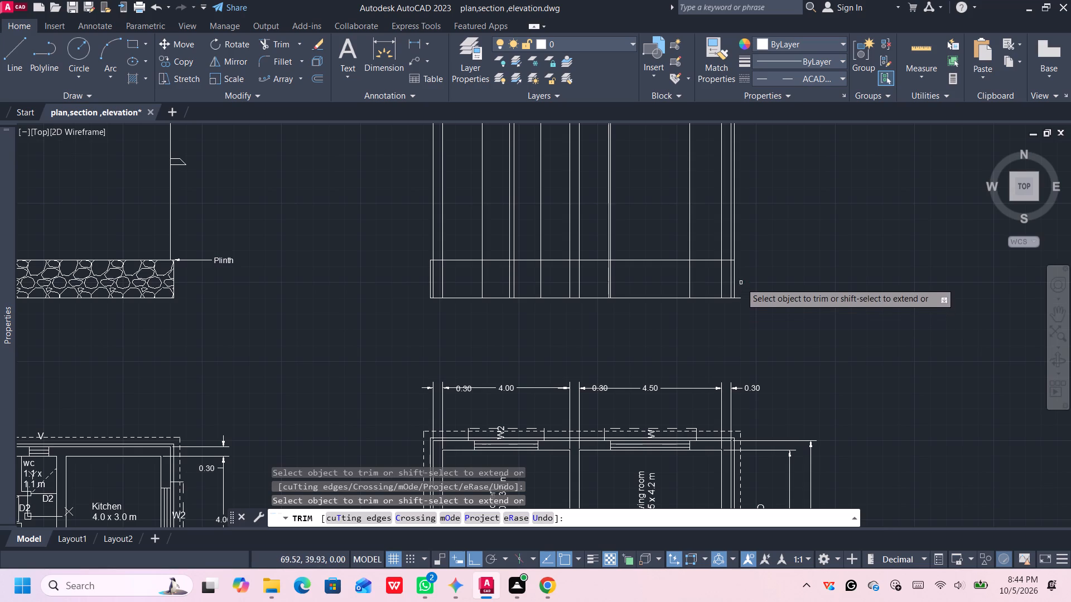
Trim the new outermost vertical line between the roof slab and the plinth top at the living room end.
left_click(735, 254)
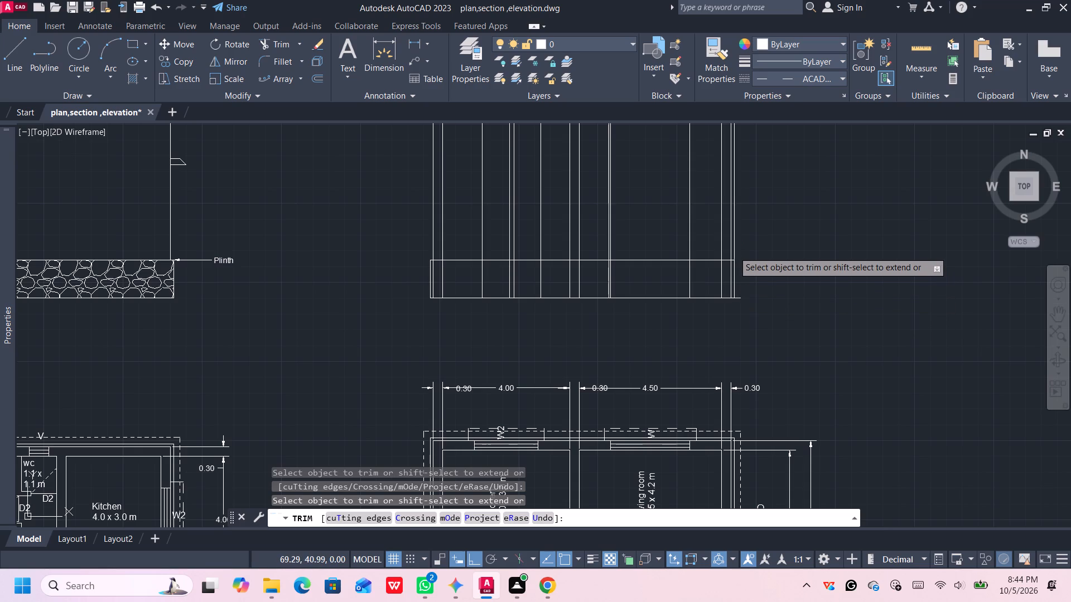
left_click(734, 251)
left_click(734, 253)
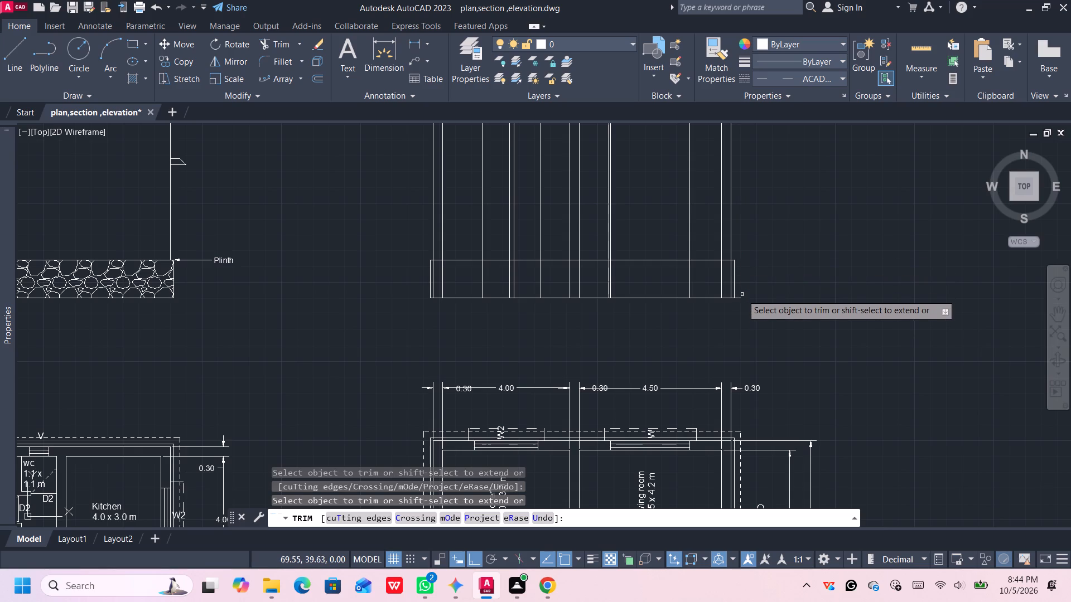
Trim the plinth's base line where it extends beyond the new end edge at the living room end.
left_click(738, 297)
left_click(735, 289)
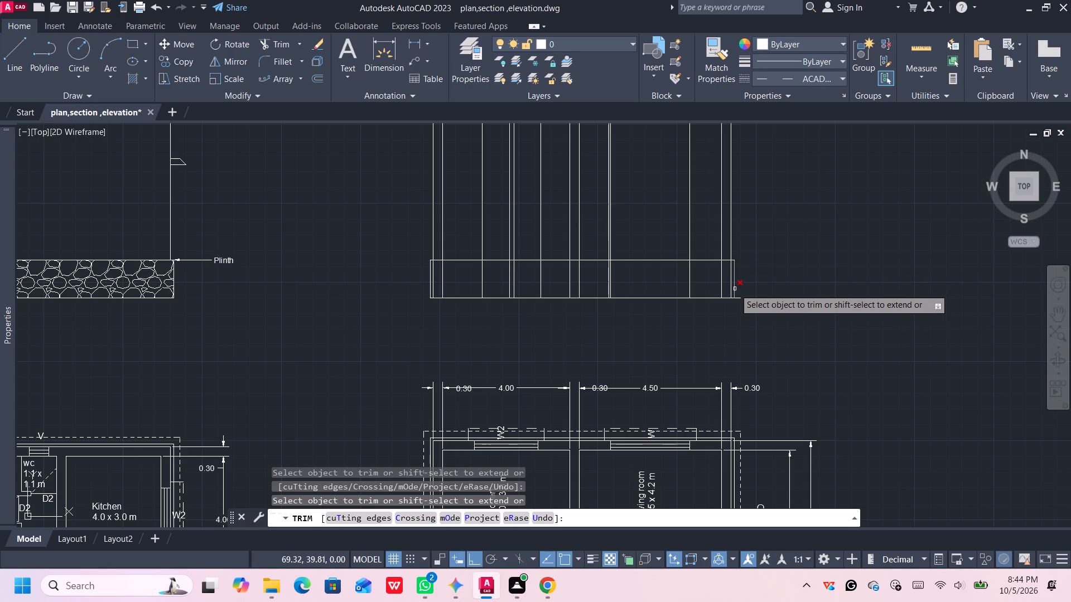
left_click(736, 289)
left_click(736, 299)
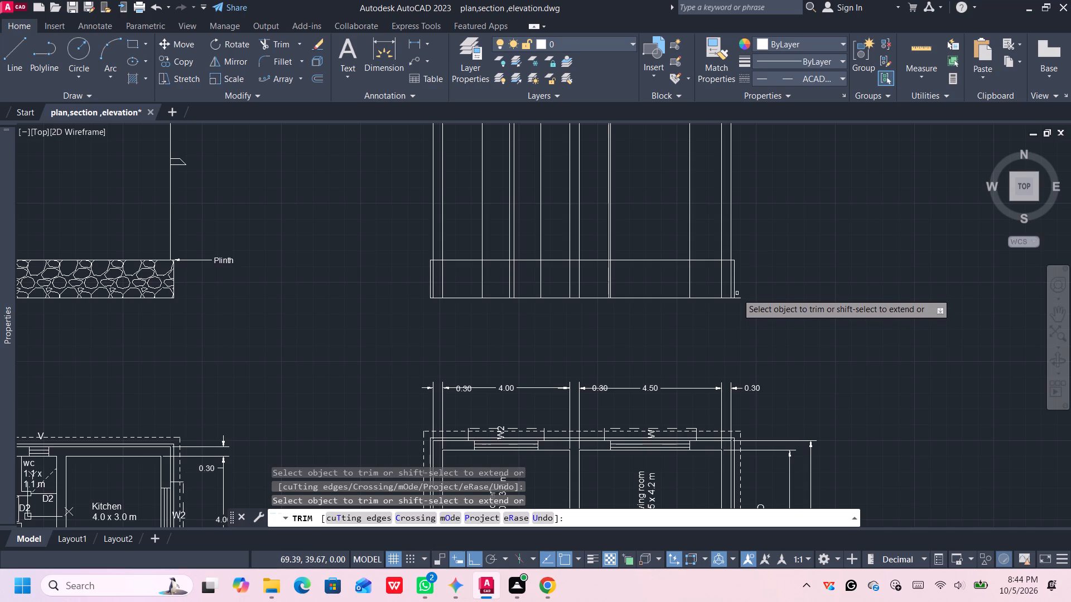
left_click(739, 298)
left_click(739, 298)
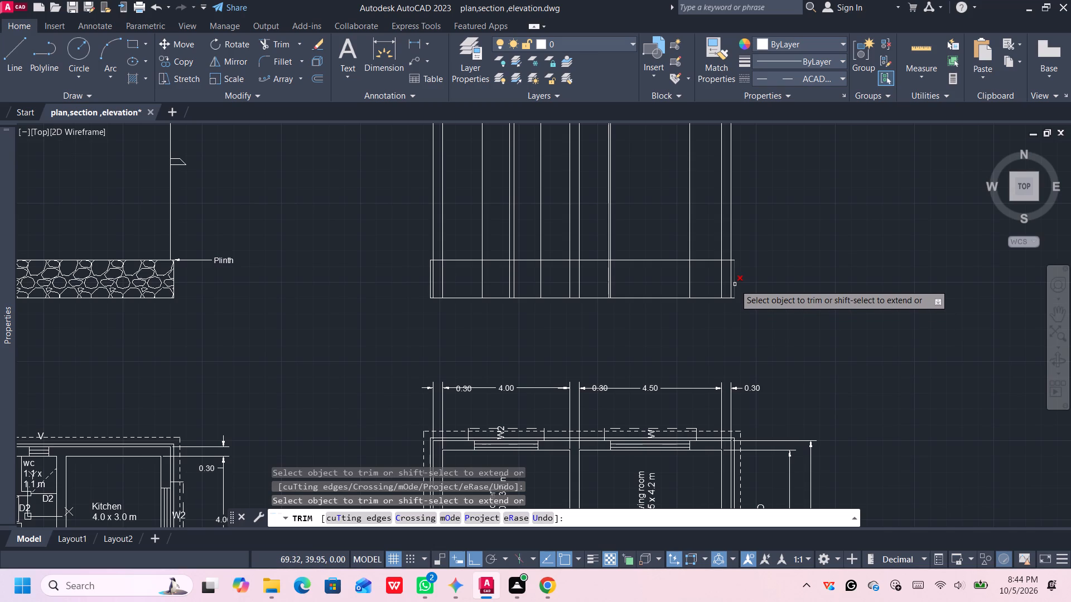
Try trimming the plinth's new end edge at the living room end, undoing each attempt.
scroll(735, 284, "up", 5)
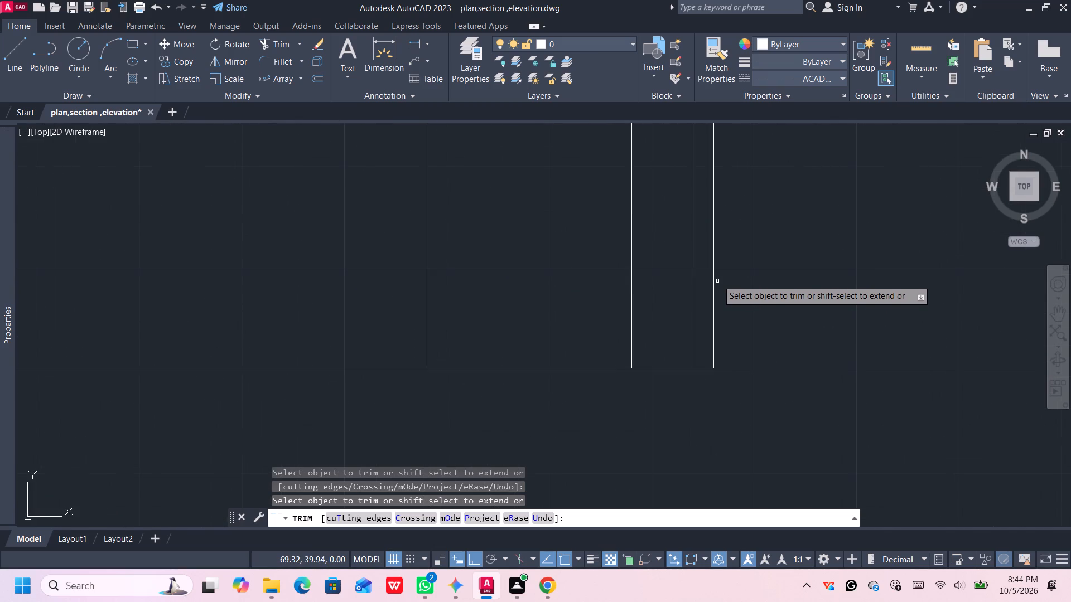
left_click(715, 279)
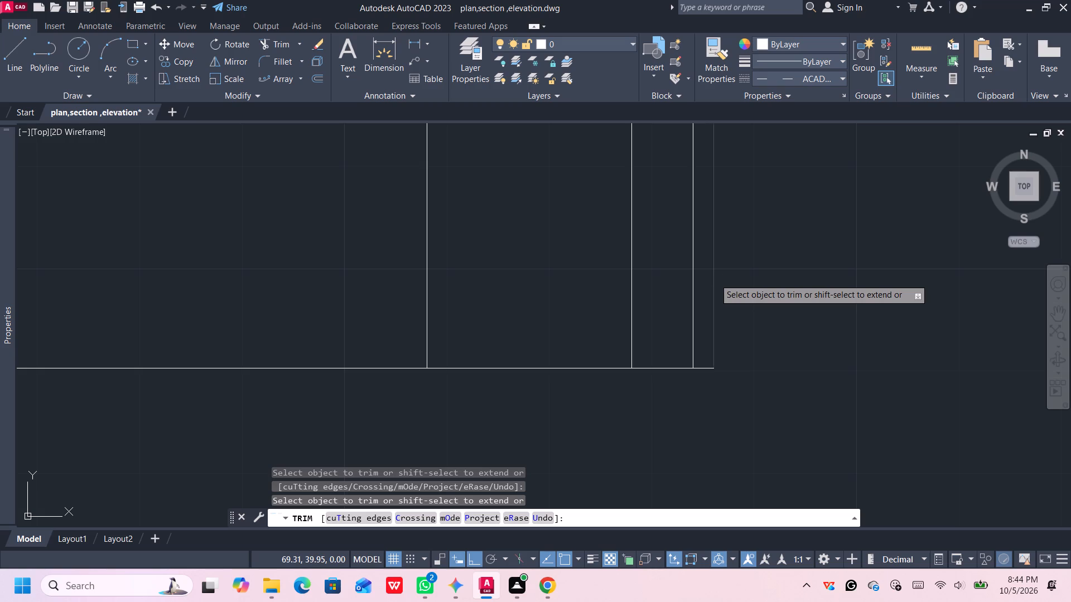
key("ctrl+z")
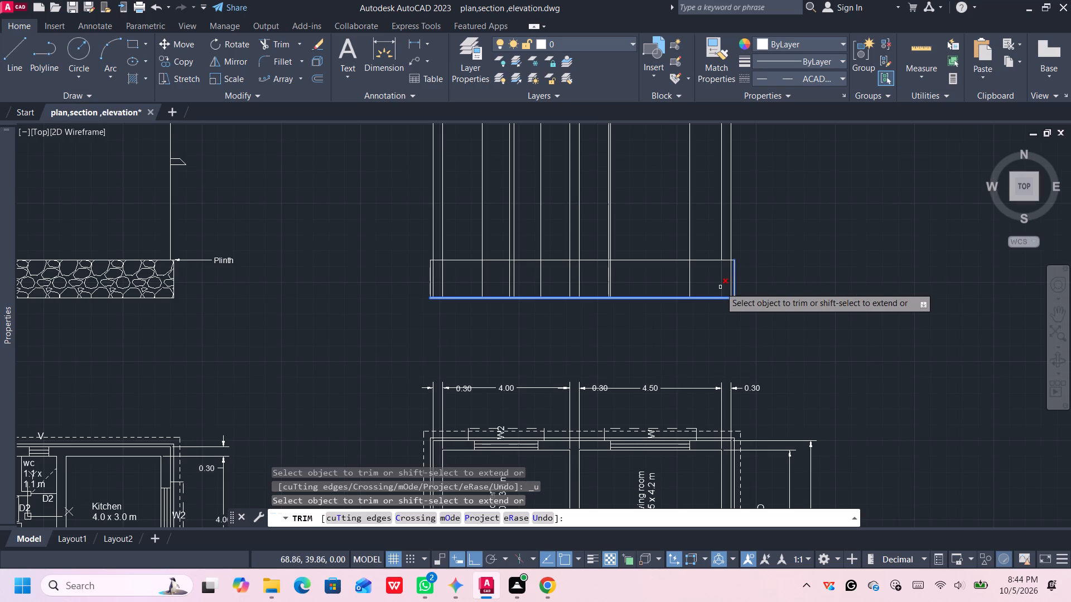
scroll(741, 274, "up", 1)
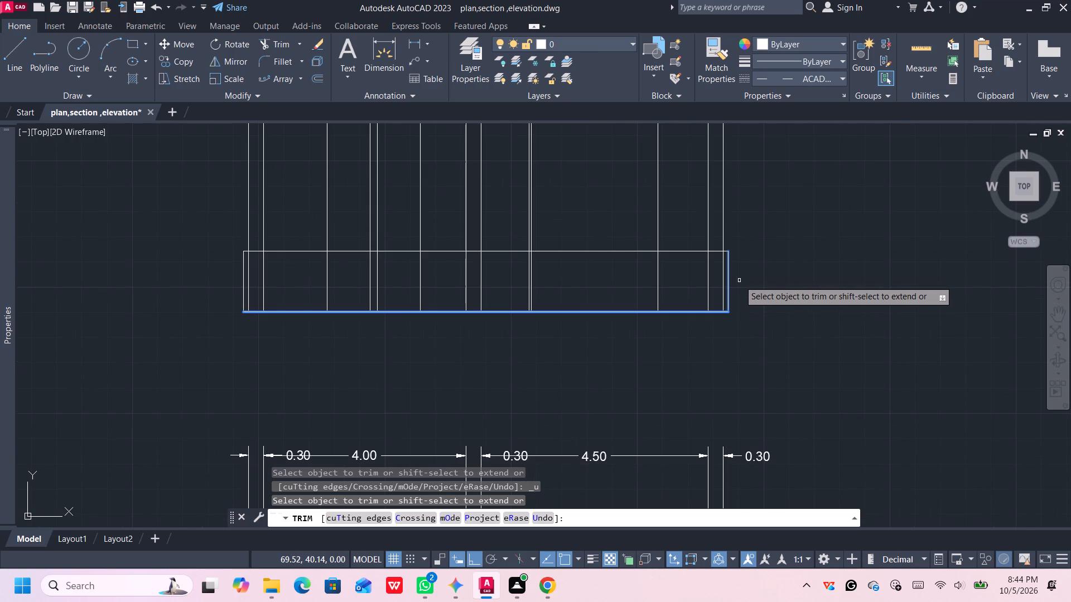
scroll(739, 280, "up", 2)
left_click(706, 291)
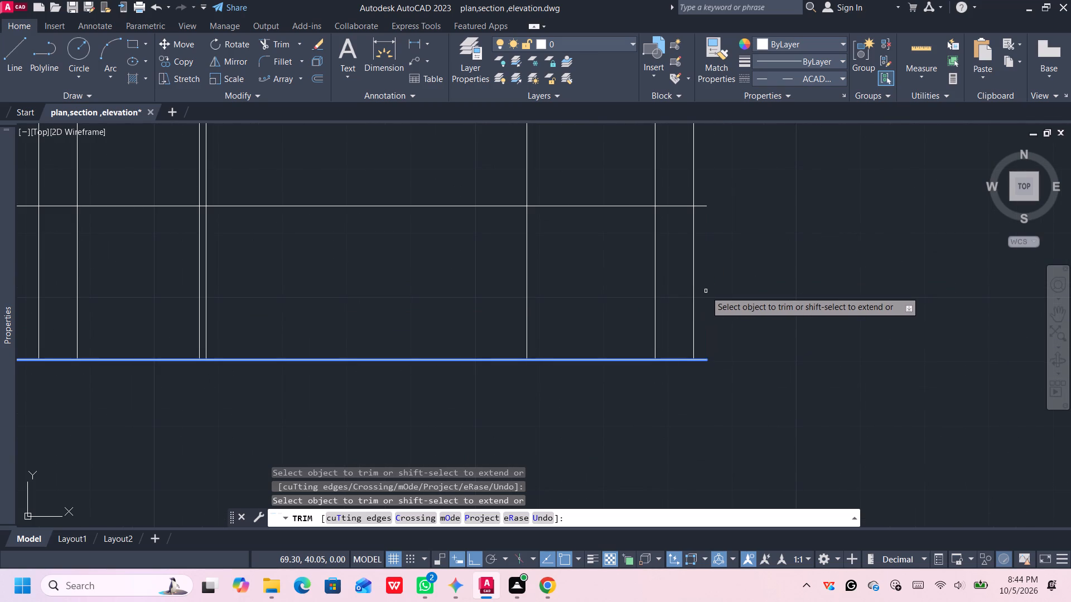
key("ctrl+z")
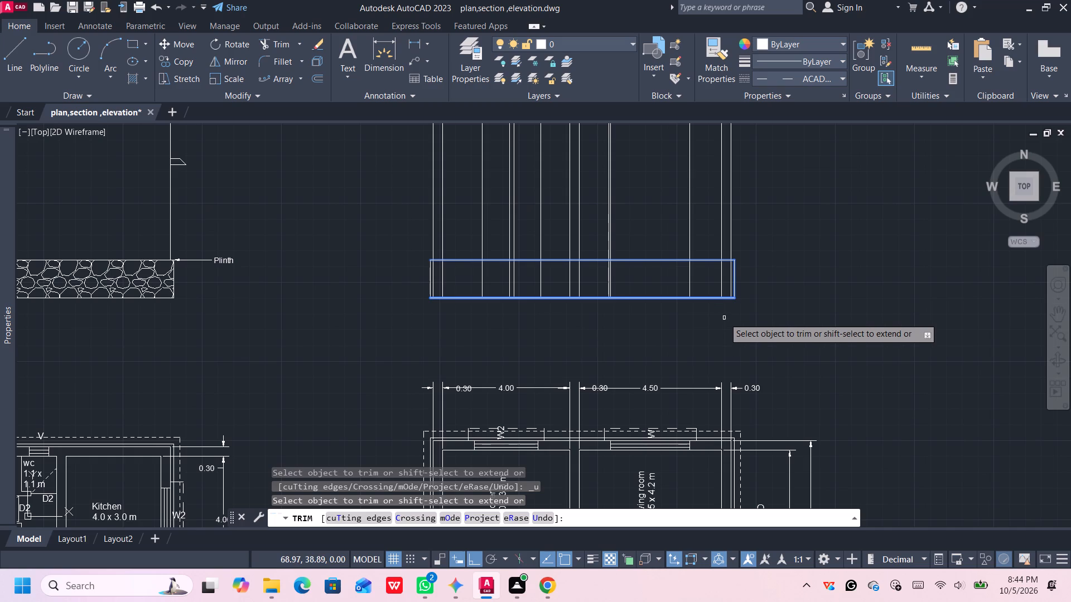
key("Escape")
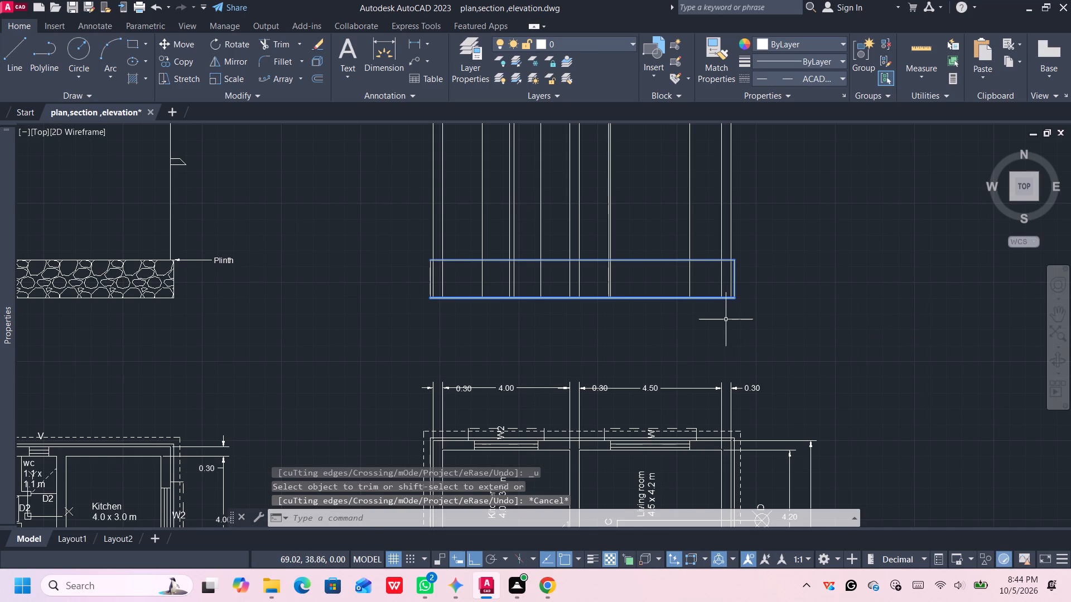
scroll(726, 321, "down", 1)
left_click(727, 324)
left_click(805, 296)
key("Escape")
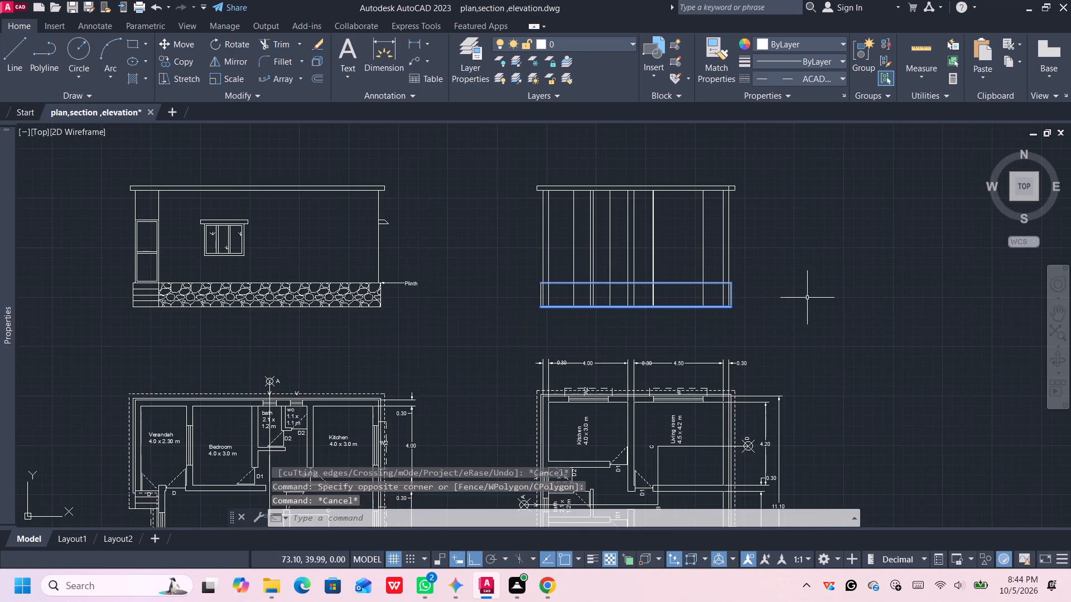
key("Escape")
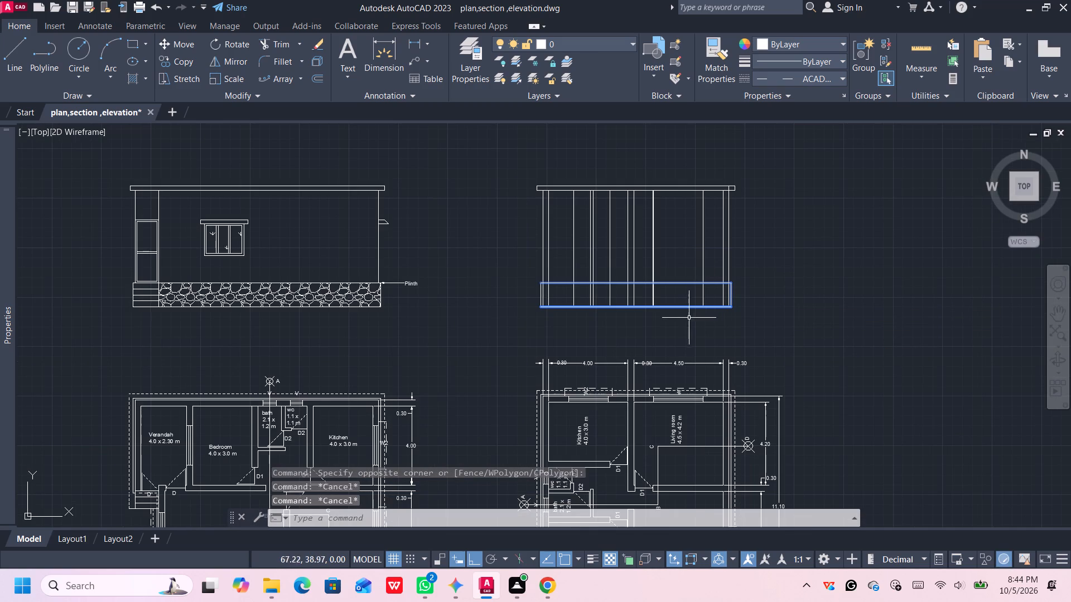
Erase the stacked duplicate lines along the section plinth's base, keeping a single base line.
scroll(665, 310, "up", 5)
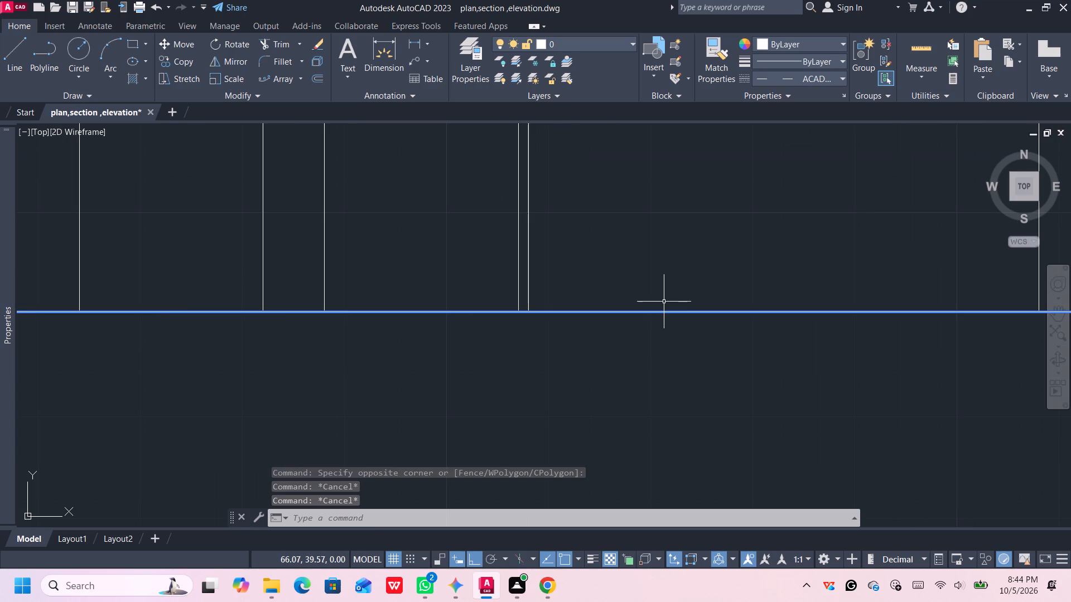
left_click(664, 313)
scroll(664, 313, "down", 4)
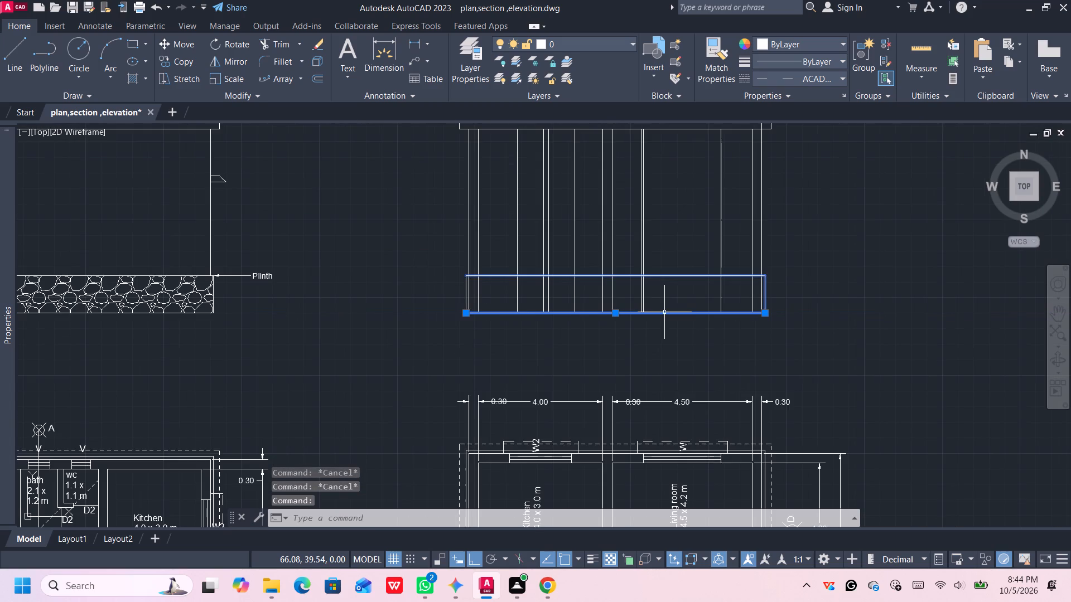
scroll(664, 312, "up", 1)
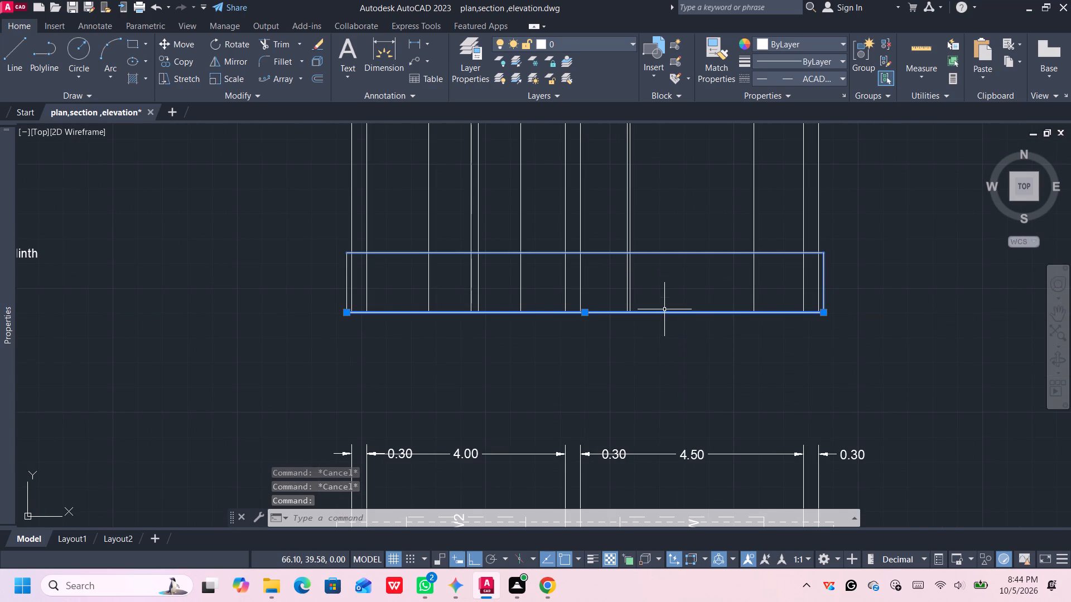
key("Delete")
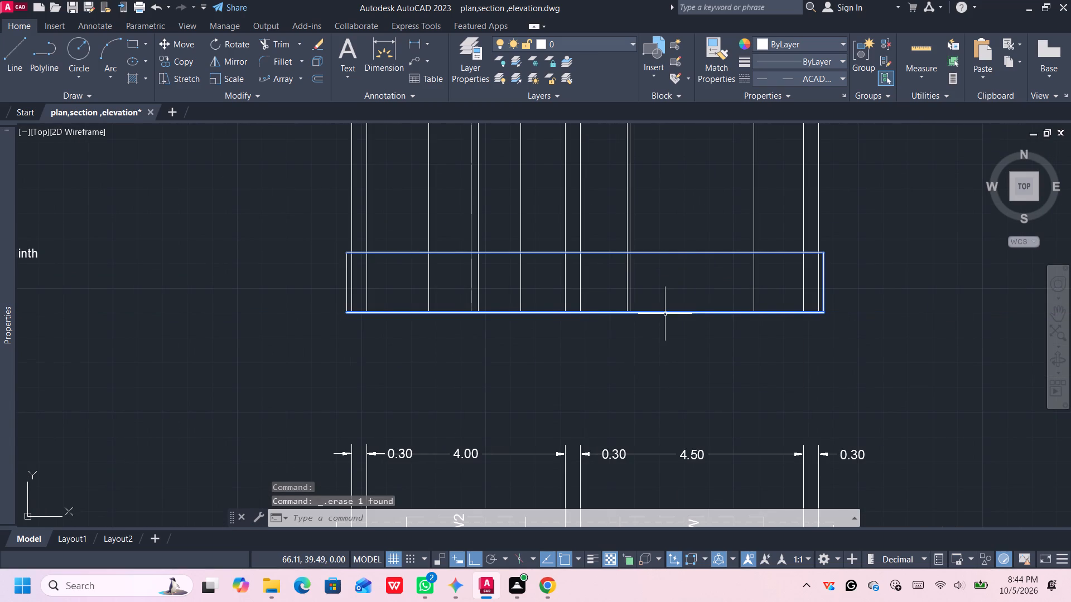
left_click(665, 314)
key("Delete")
left_click(666, 314)
key("Delete")
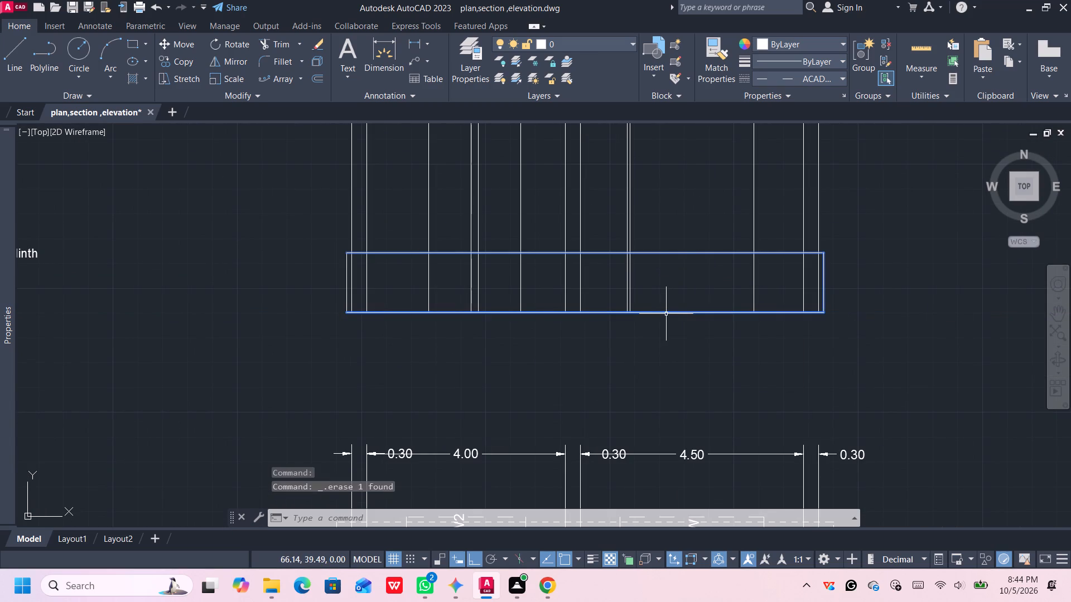
left_click(666, 314)
key("Delete")
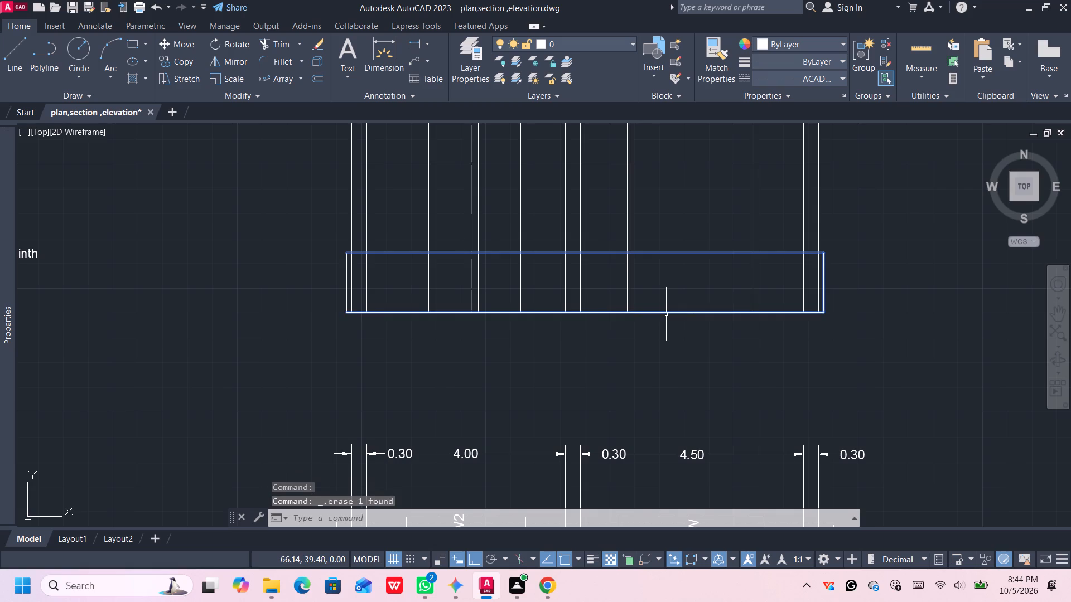
left_click(666, 314)
key("Delete")
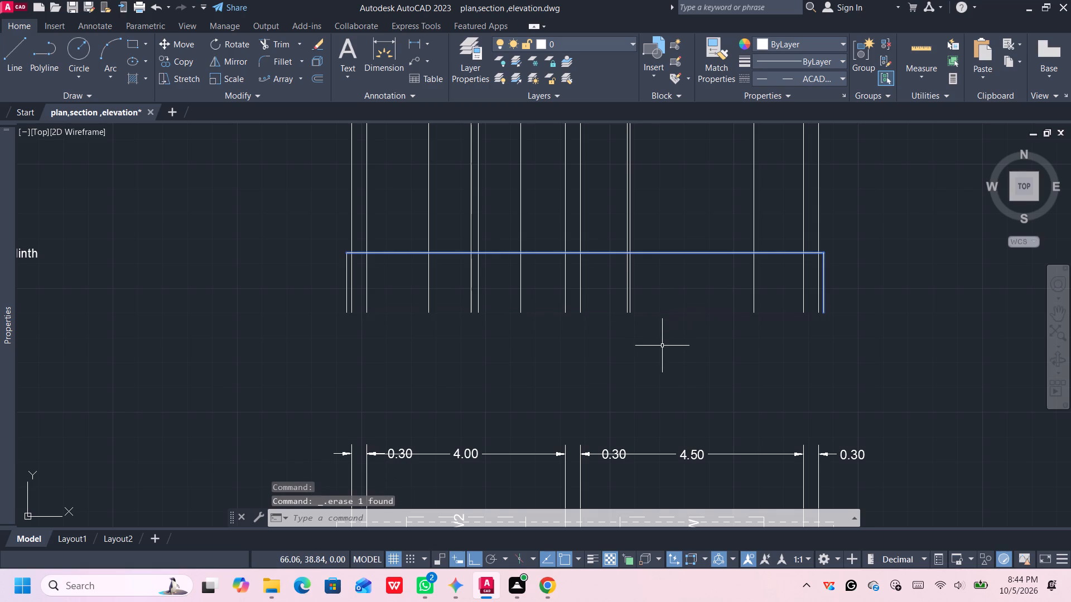
key("ctrl+z")
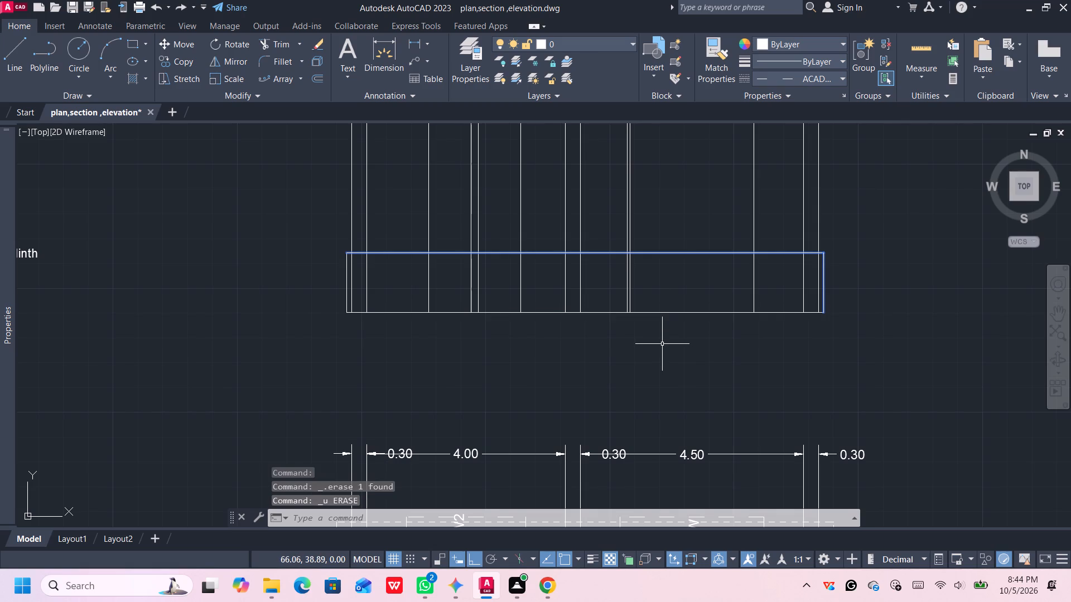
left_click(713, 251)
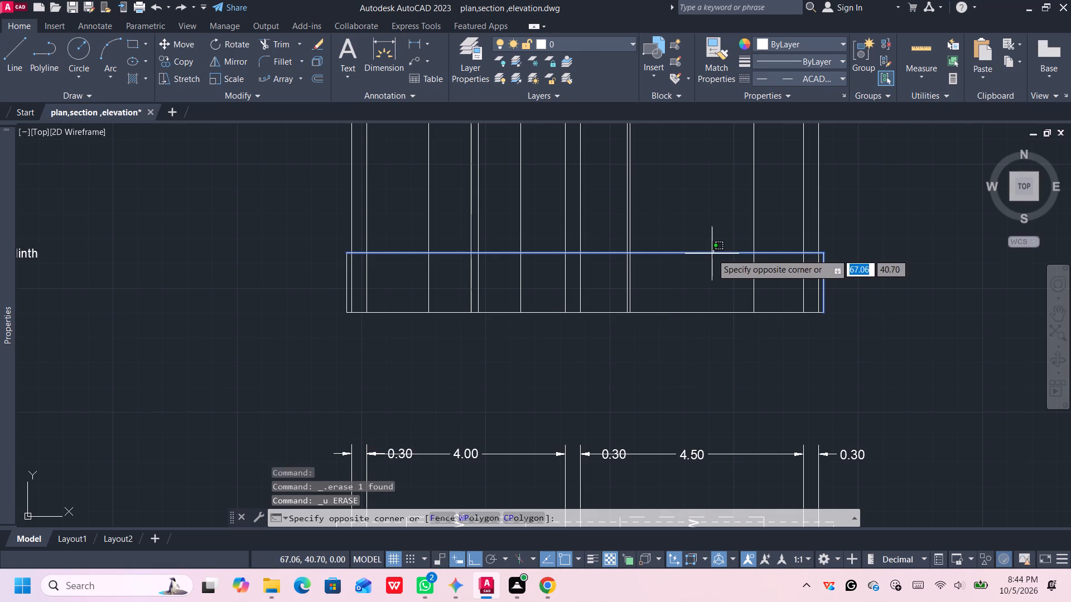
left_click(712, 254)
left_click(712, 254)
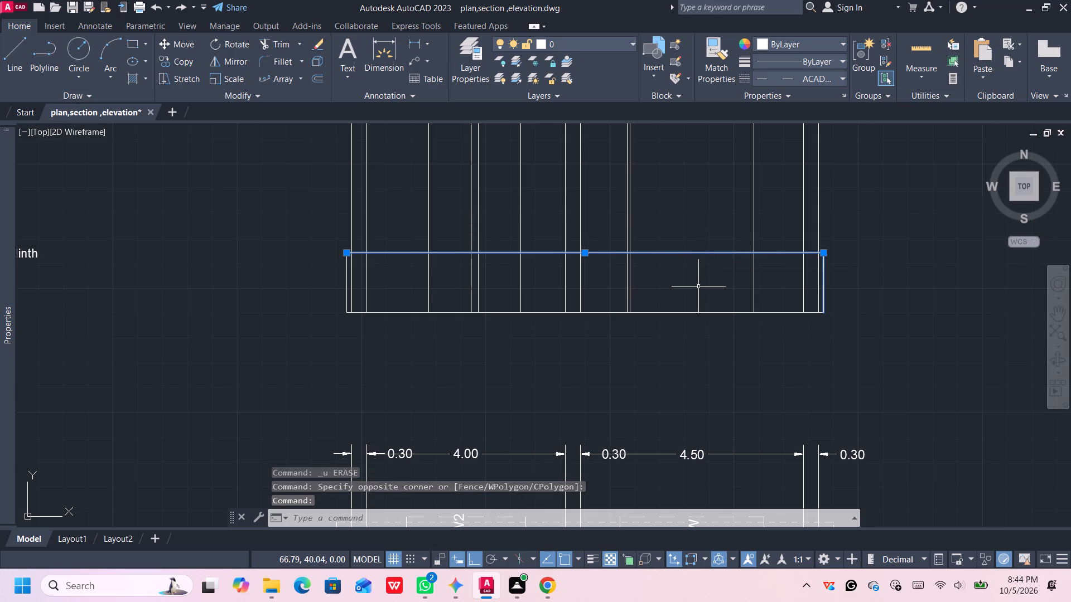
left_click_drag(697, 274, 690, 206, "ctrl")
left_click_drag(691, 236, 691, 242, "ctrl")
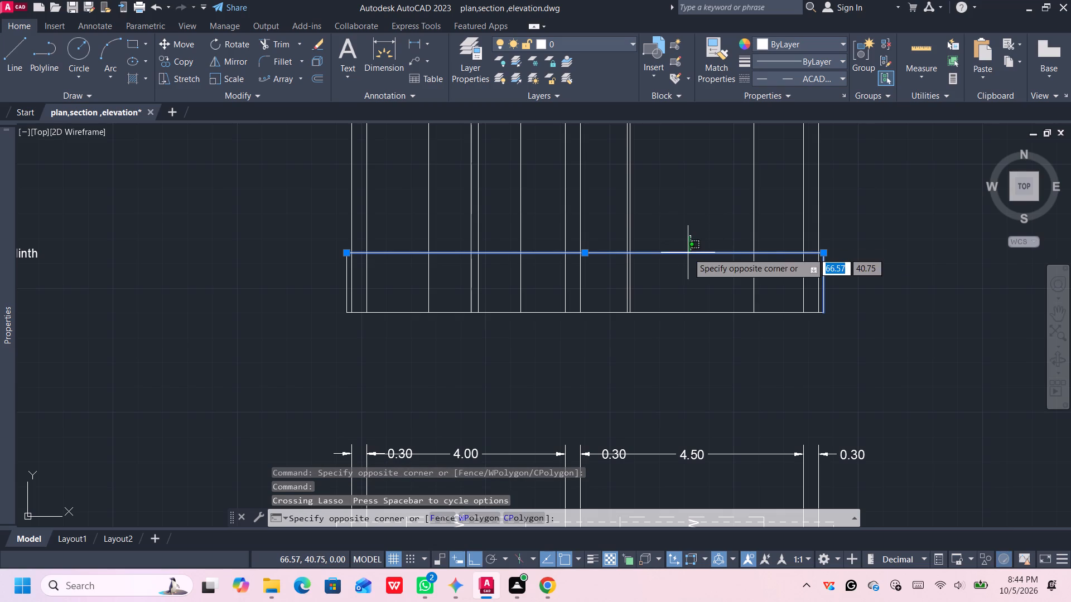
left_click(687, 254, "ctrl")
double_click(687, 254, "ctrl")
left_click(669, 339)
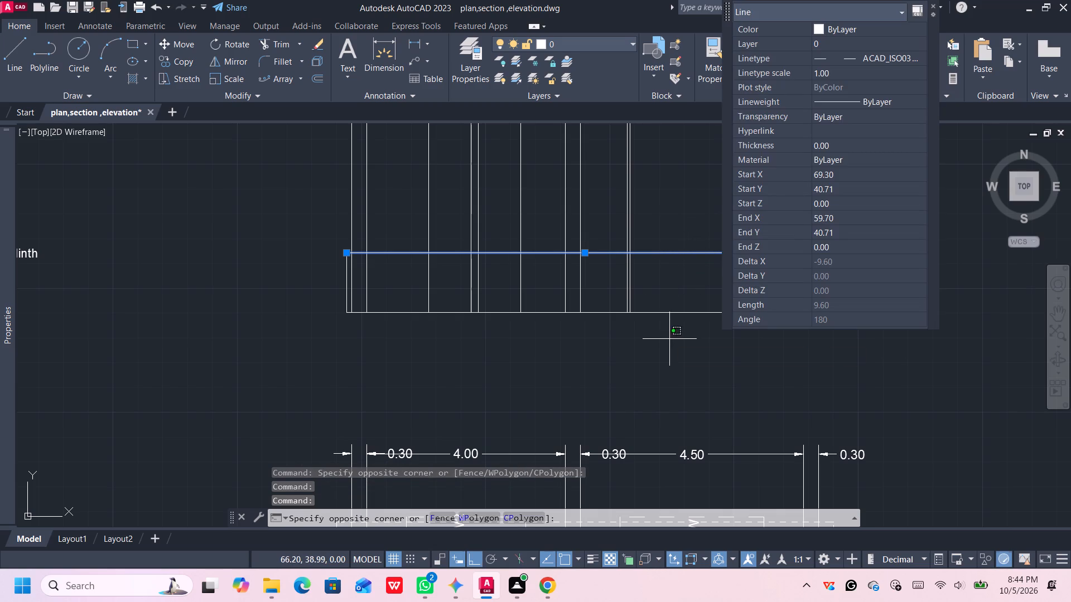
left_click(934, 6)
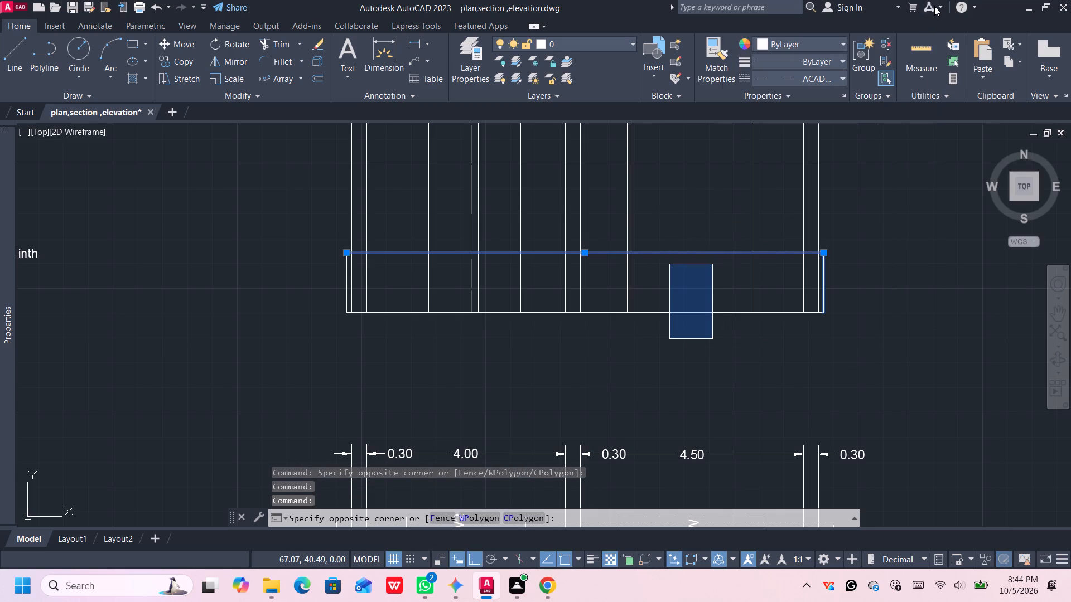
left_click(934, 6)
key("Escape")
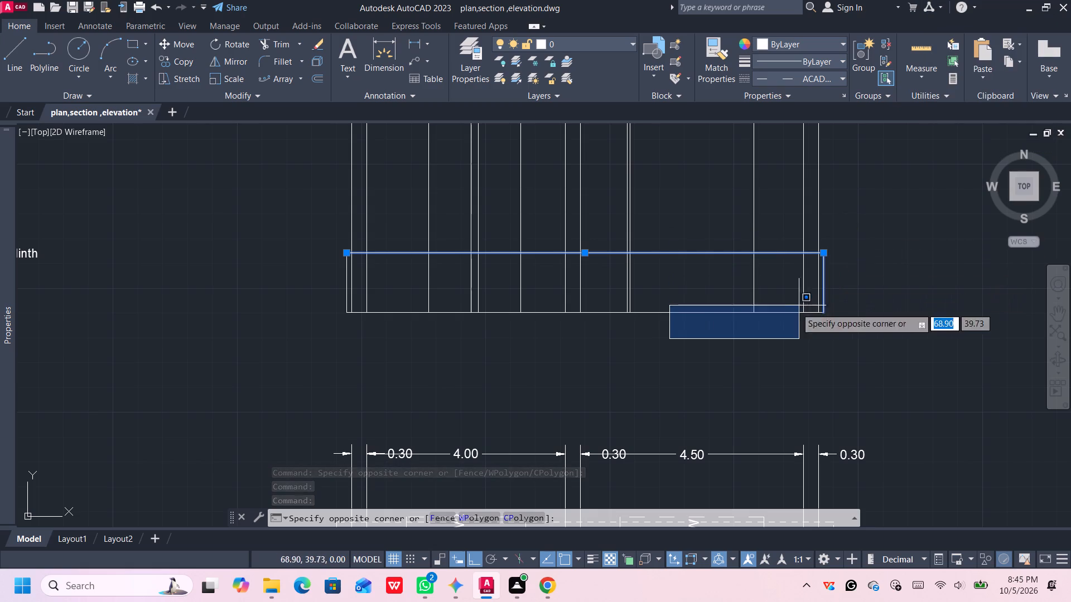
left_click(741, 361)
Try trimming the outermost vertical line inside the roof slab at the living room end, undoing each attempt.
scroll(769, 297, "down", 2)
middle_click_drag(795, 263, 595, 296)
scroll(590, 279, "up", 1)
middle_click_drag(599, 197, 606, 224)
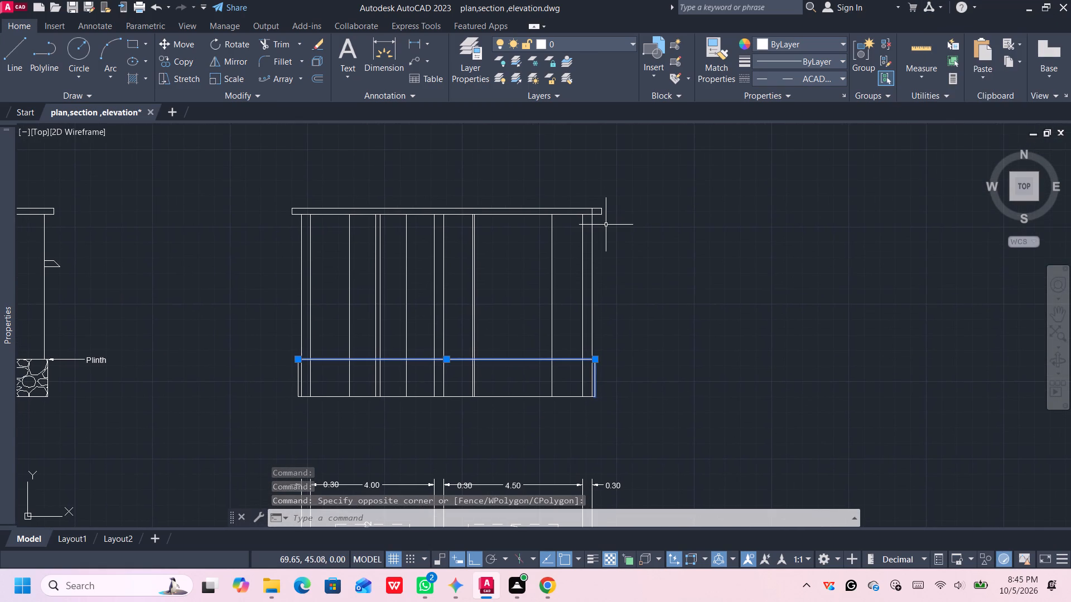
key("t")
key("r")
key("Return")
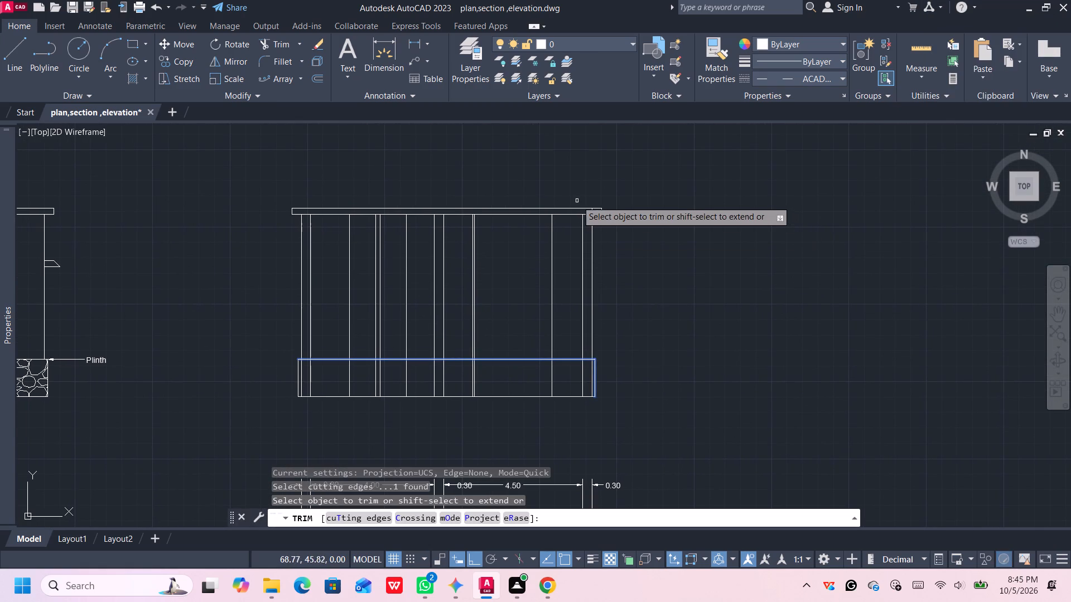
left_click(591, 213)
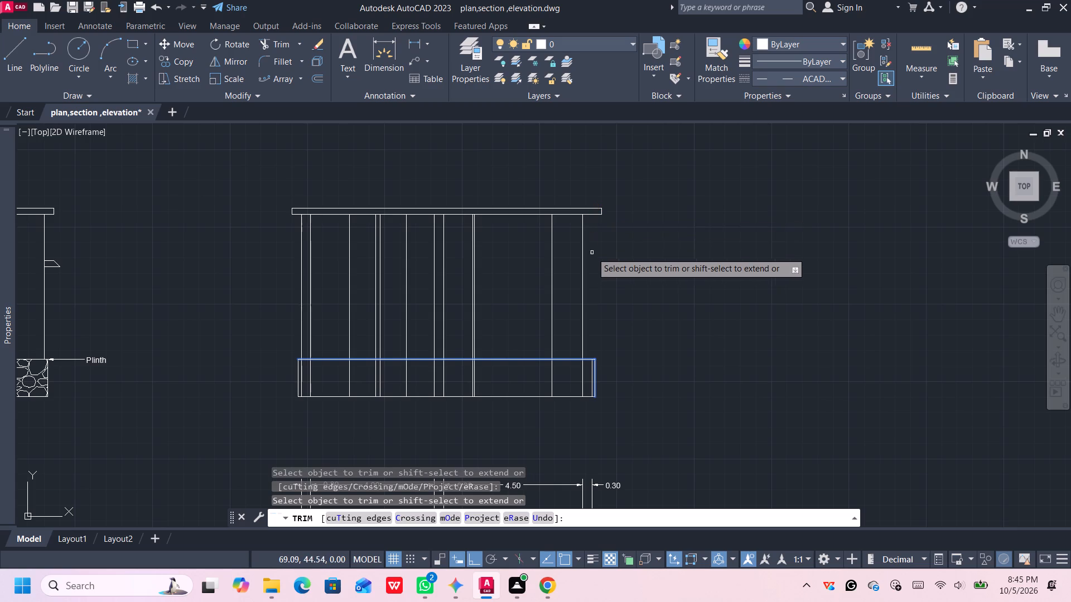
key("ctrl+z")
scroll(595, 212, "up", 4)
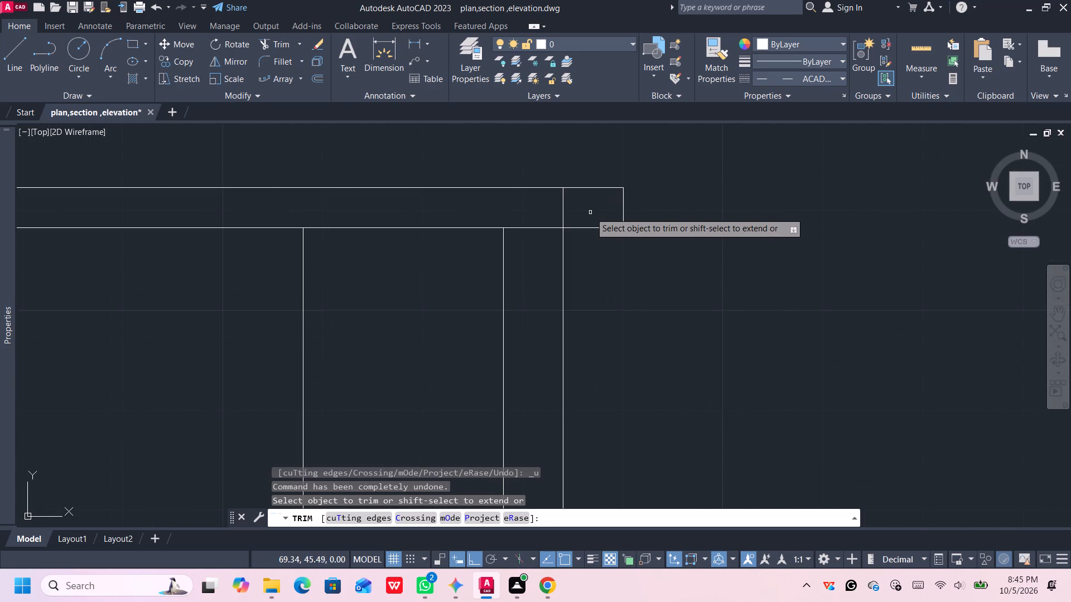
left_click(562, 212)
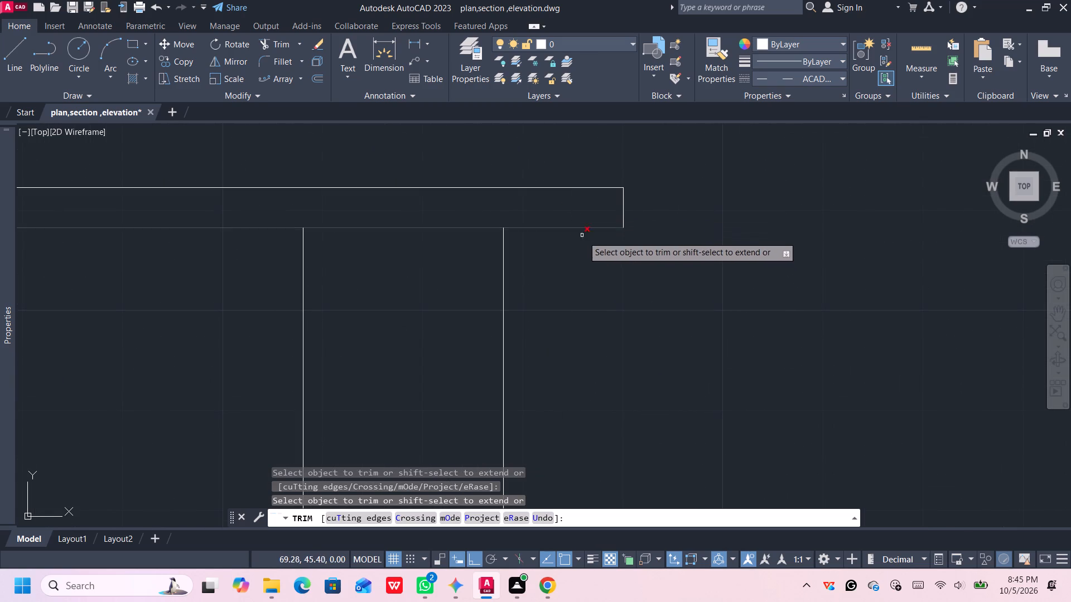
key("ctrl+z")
Trim the part of the outermost vertical line inside the plinth at the living room end.
scroll(590, 214, "up", 2, "ctrl")
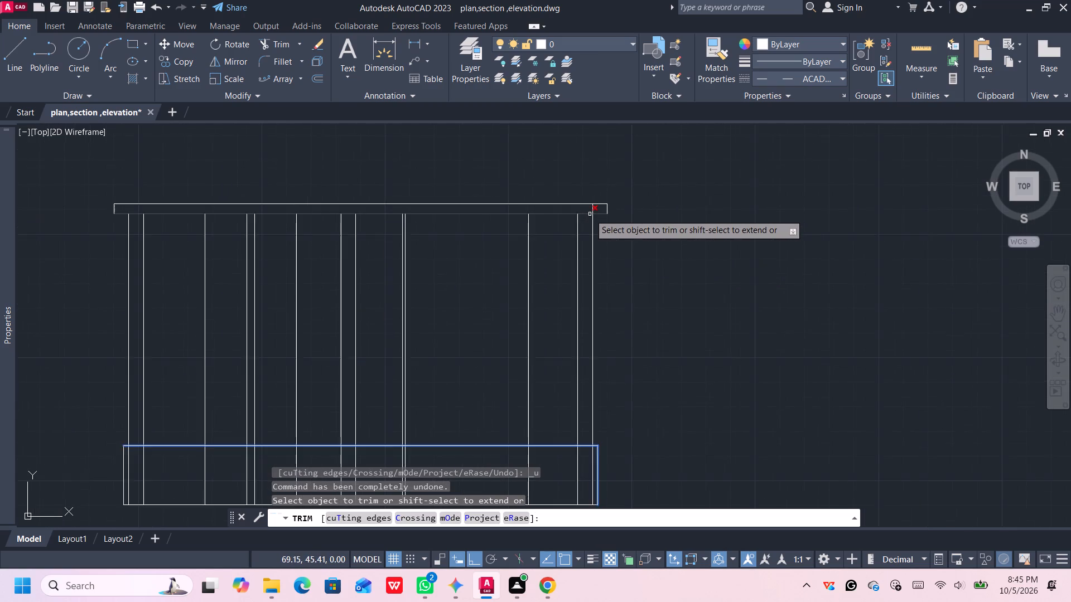
scroll(592, 208, "up", 2)
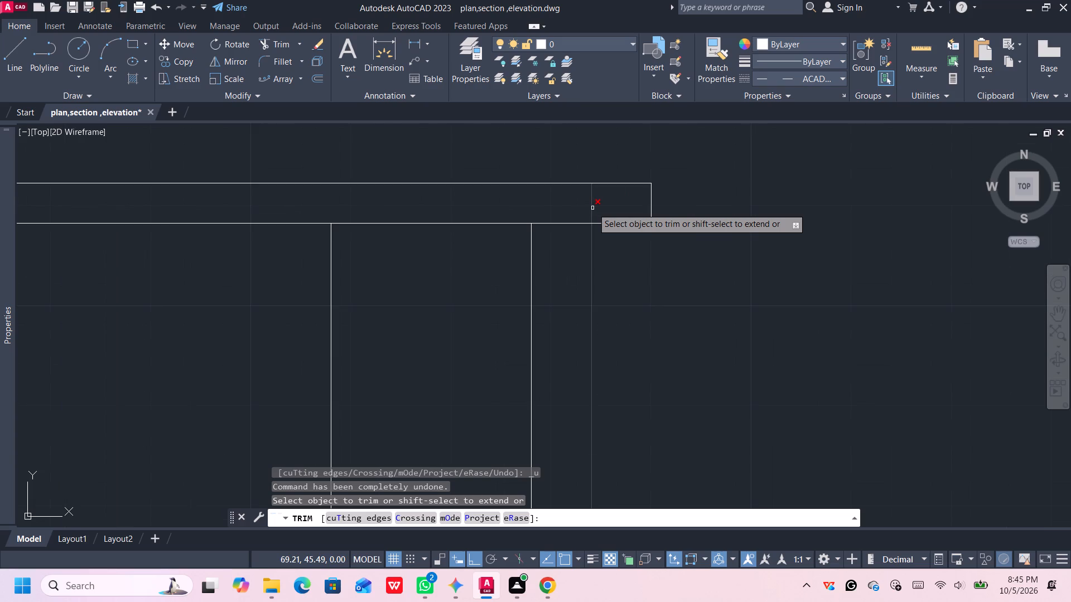
scroll(592, 208, "down", 4)
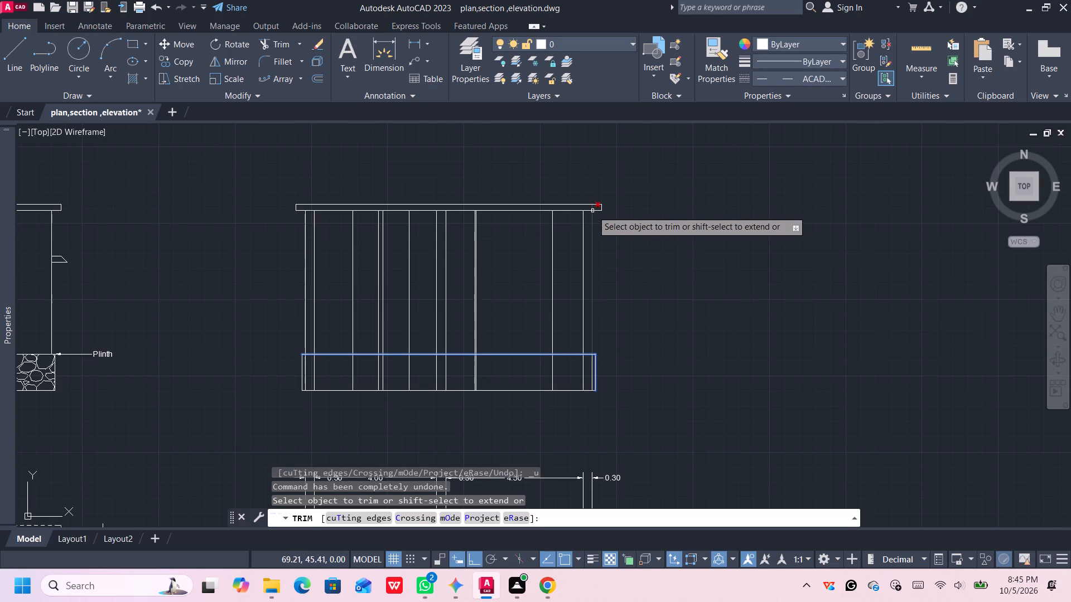
middle_click_drag(605, 341, 605, 312)
scroll(607, 325, "up", 1)
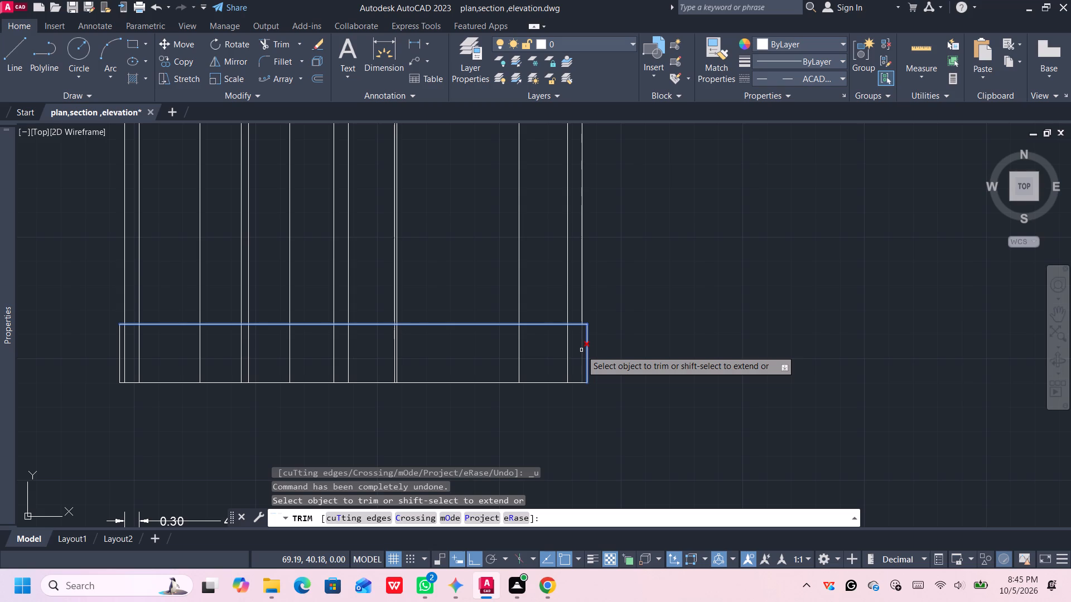
left_click(581, 350)
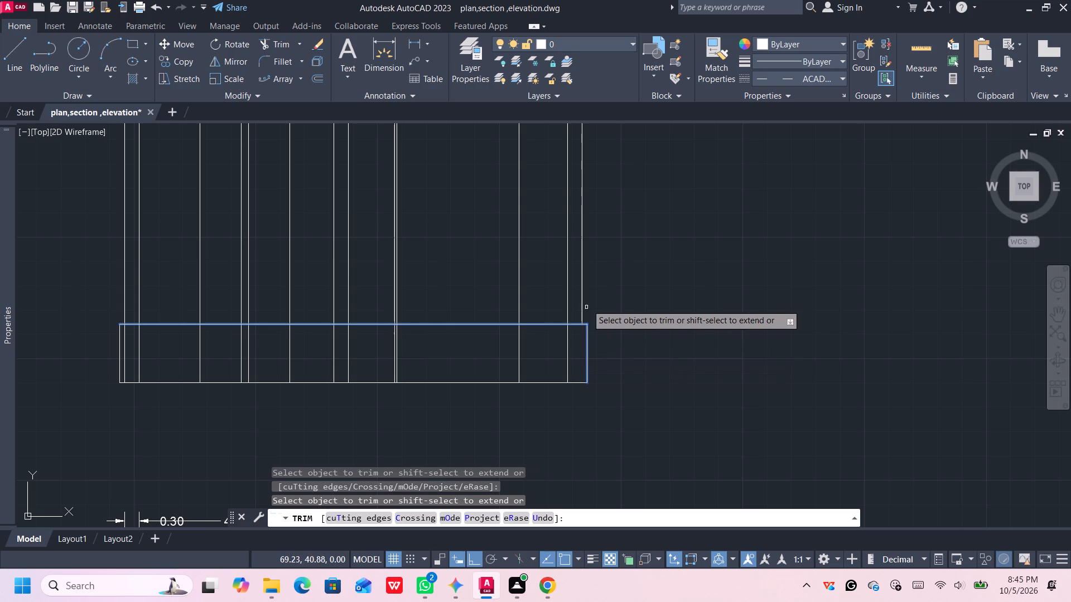
Shorten the outermost vertical line at the living room end so its top end meets the roof slab's underside.
middle_click_drag(608, 243, 617, 324)
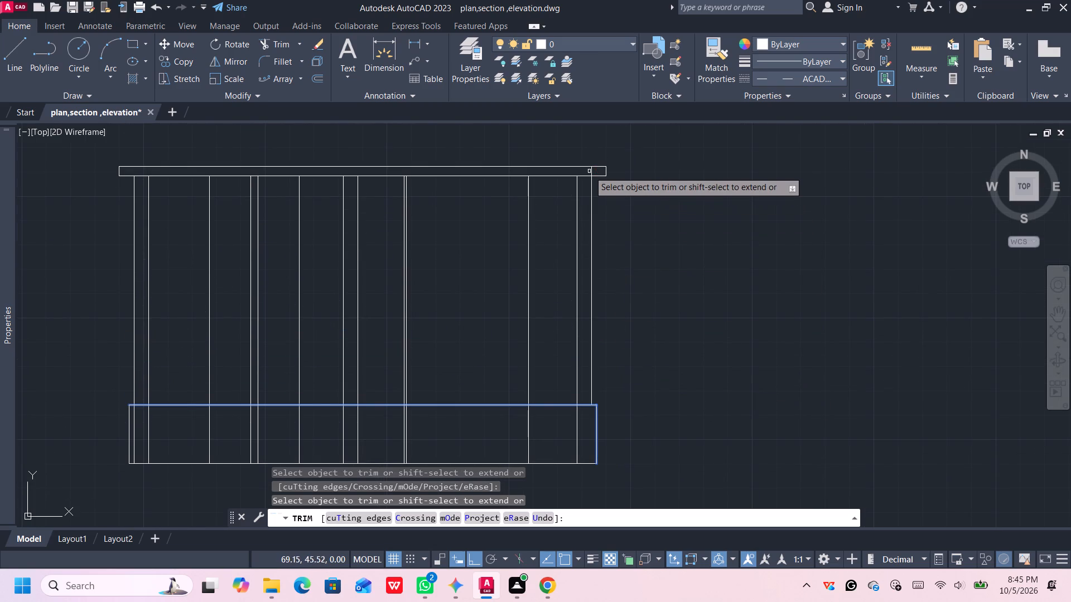
scroll(591, 173, "up", 4)
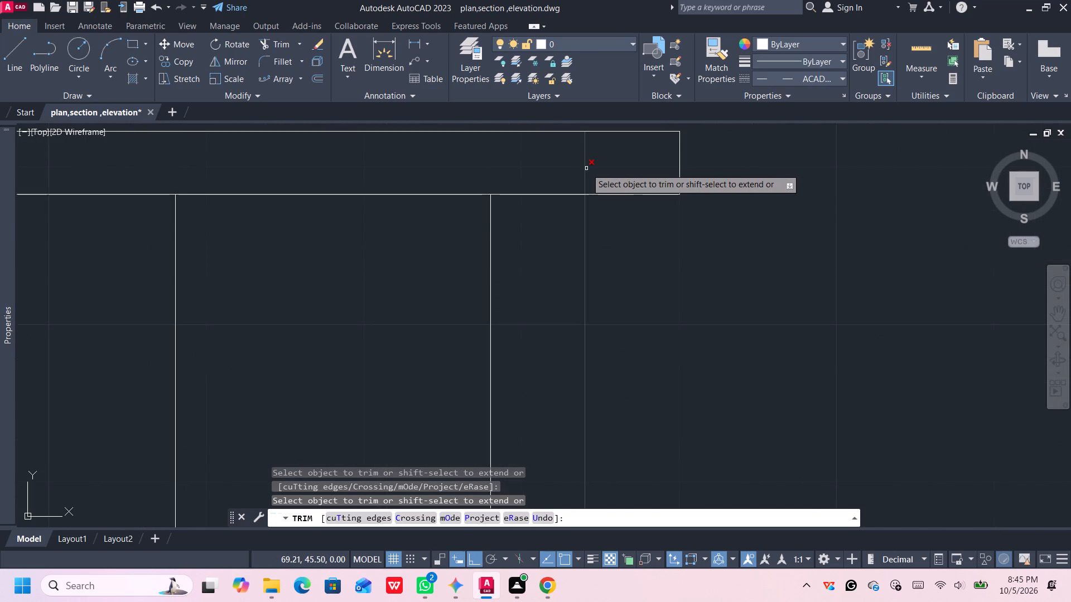
scroll(586, 168, "up", 3)
scroll(586, 169, "down", 2)
middle_click_drag(587, 171, 590, 192)
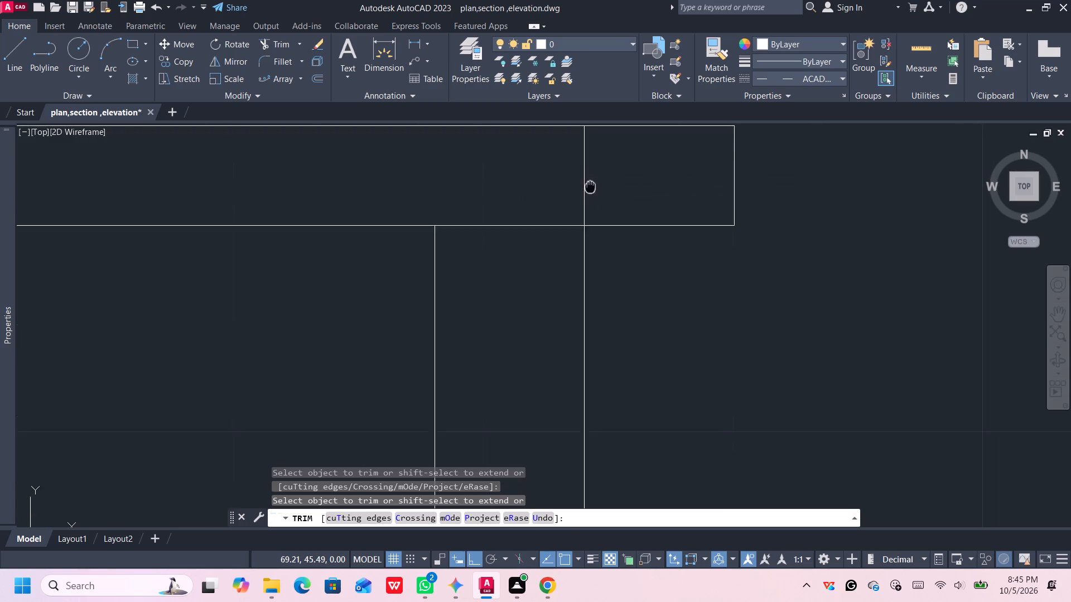
middle_click_drag(590, 192, 590, 219)
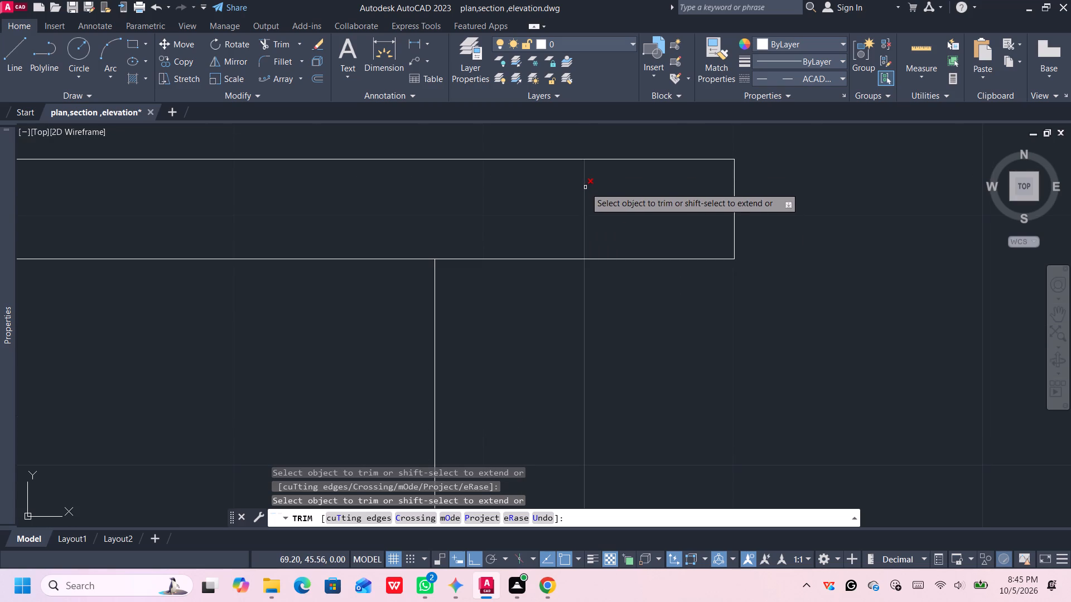
key("Escape")
left_click(584, 191)
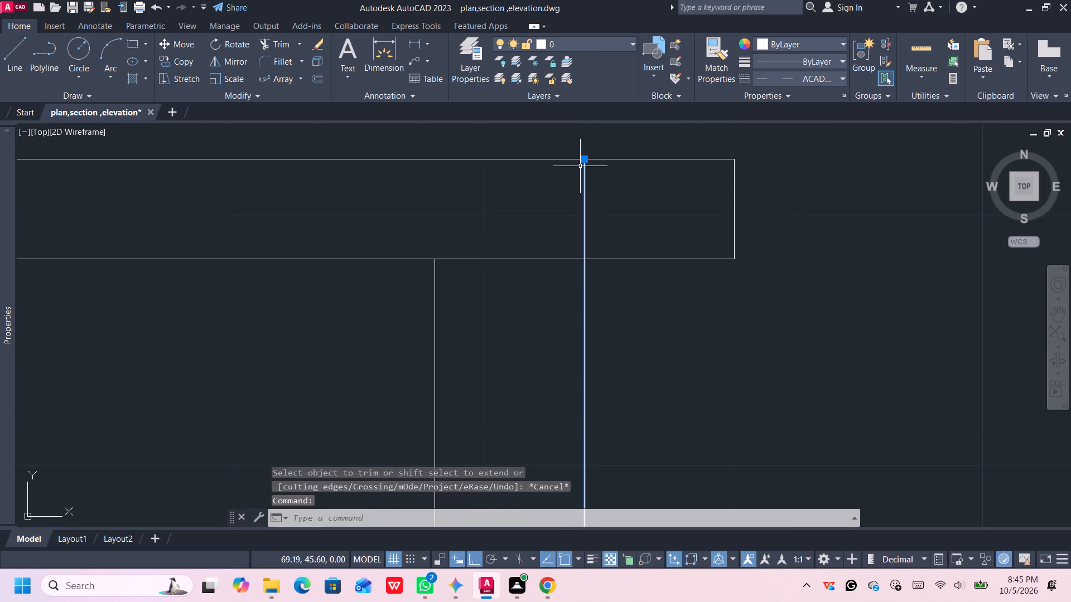
left_click(583, 158)
left_click(587, 255)
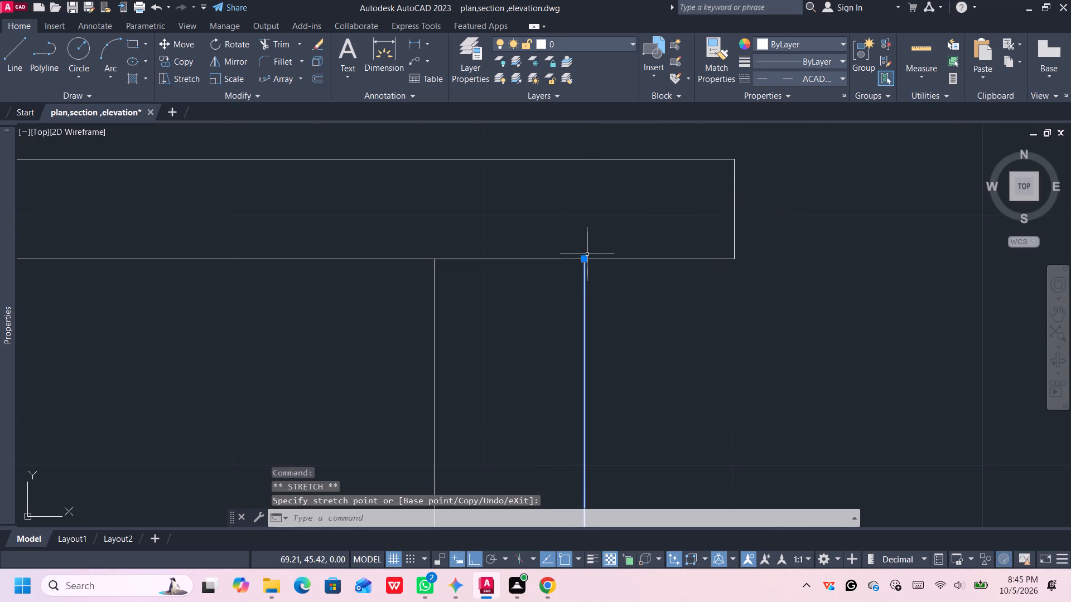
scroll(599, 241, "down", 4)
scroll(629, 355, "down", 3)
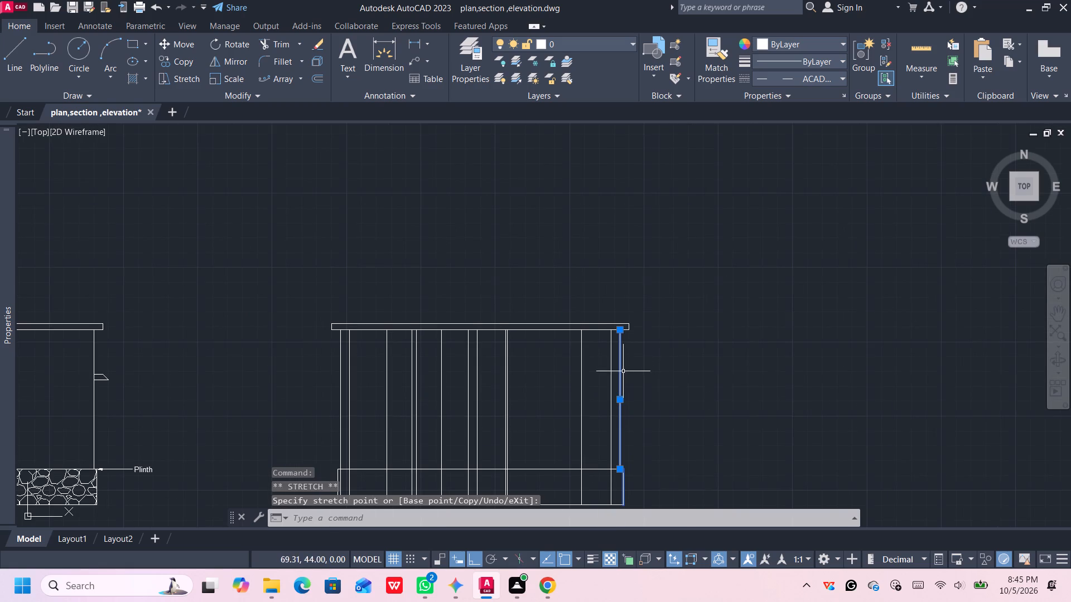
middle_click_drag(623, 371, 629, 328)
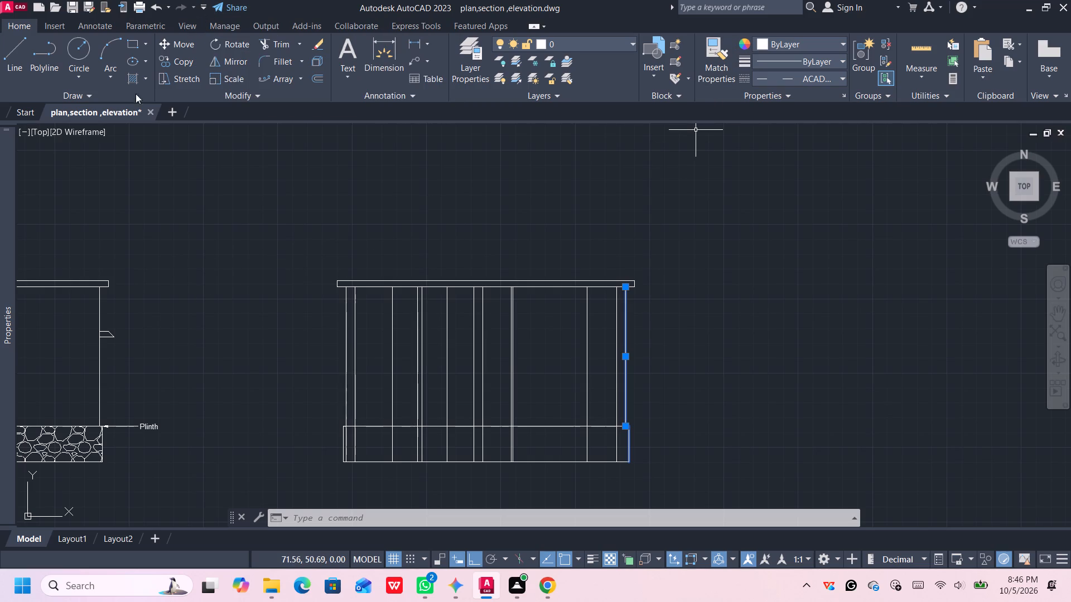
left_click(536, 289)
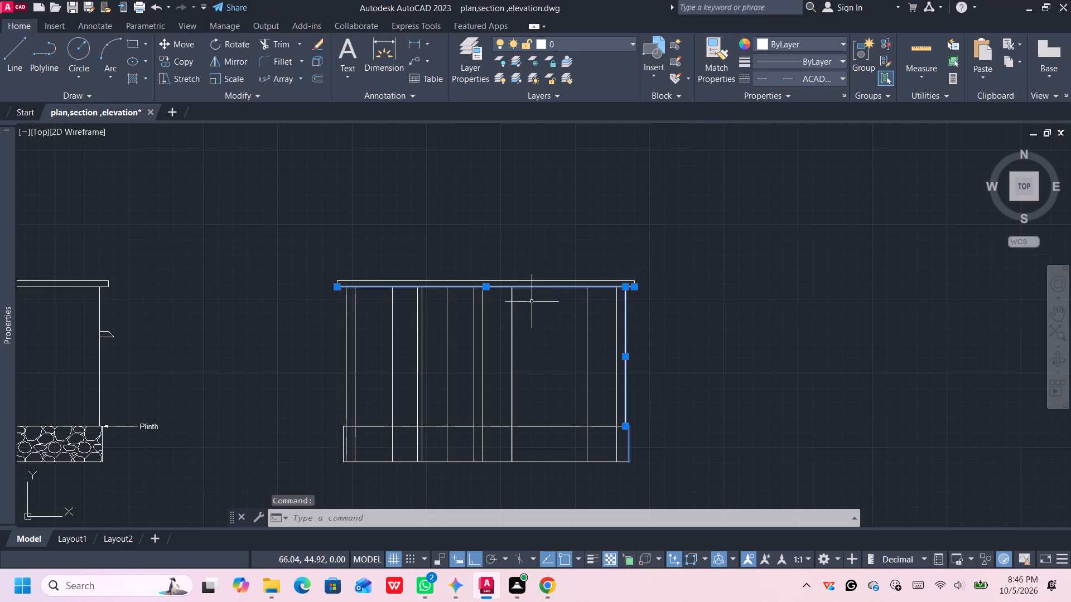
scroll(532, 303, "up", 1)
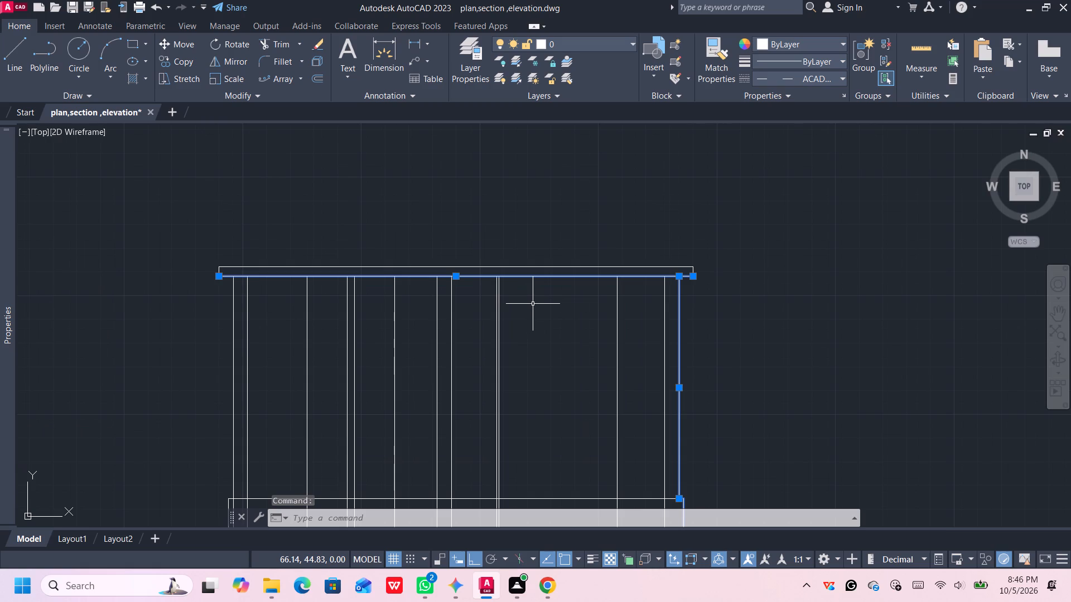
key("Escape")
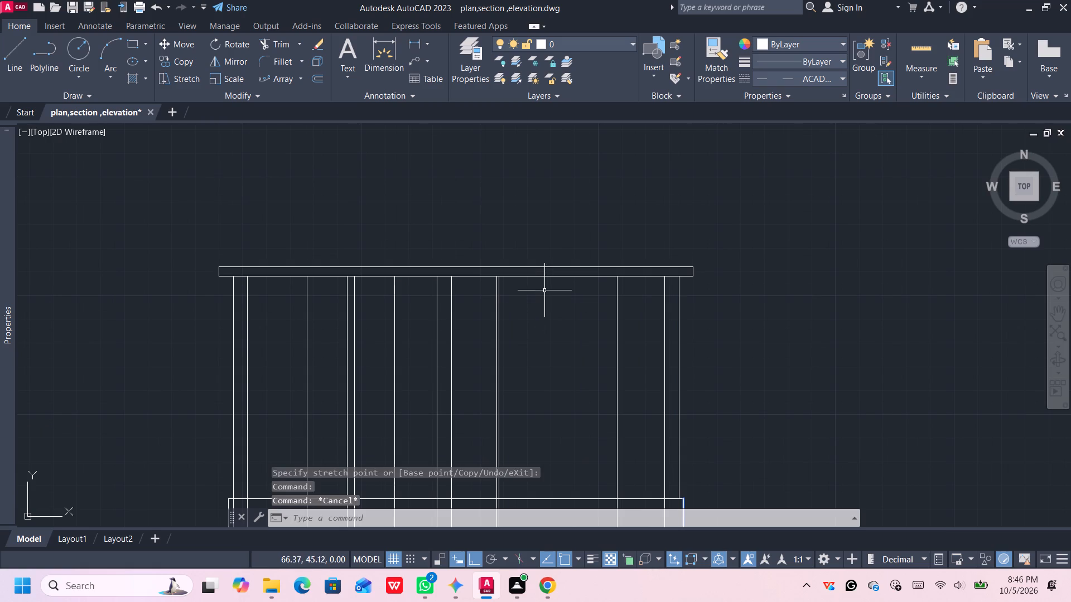
Offset the roof slab's underside line 1.5 downward across the section's walls.
left_click(550, 276)
middle_click_drag(536, 417, 529, 394)
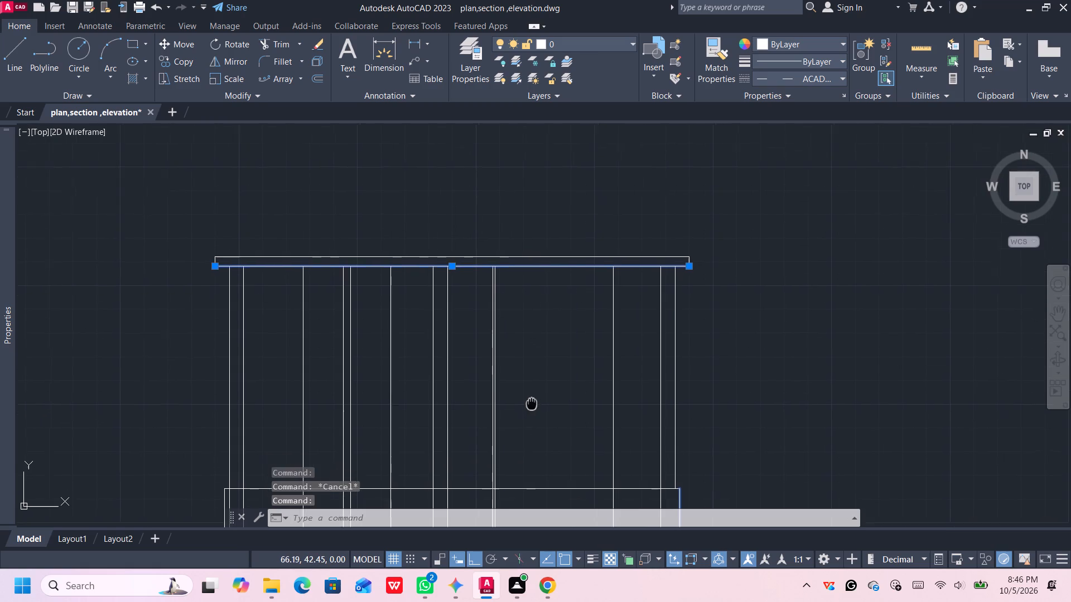
middle_click_drag(529, 394, 525, 359)
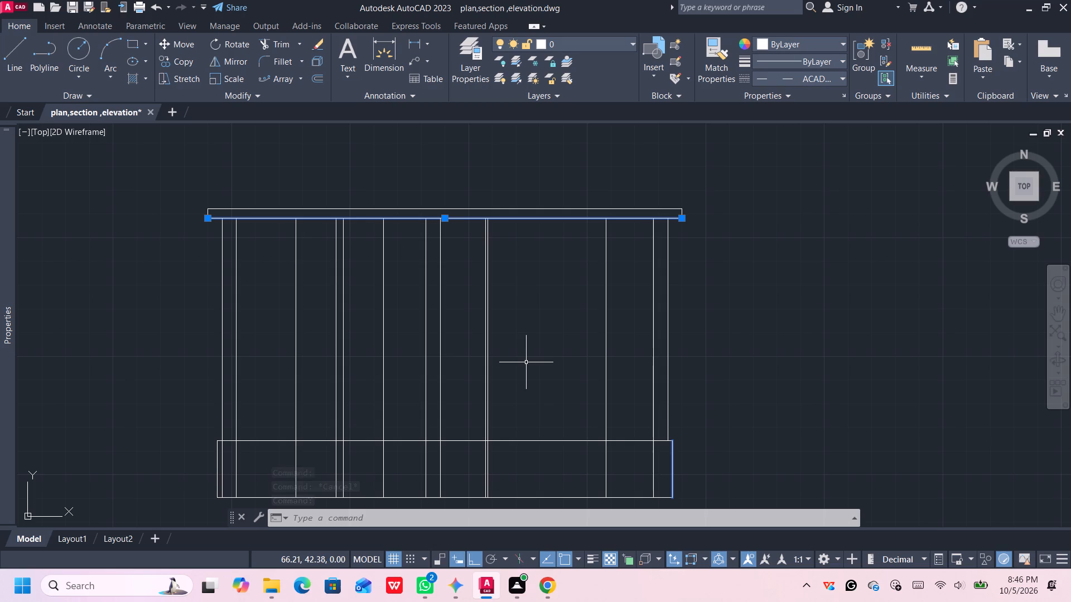
key("o")
key("Return")
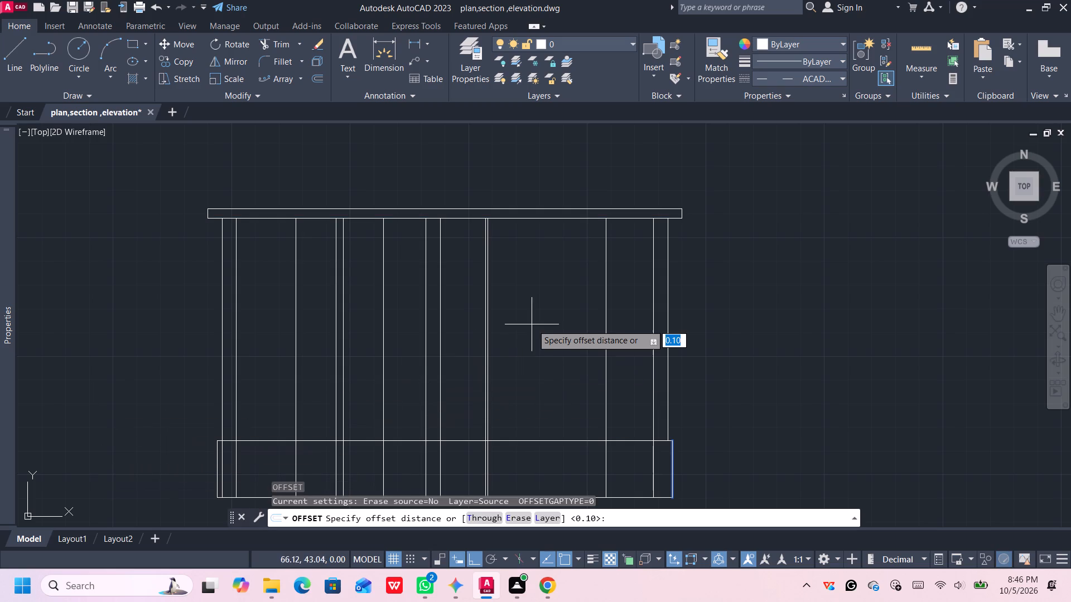
left_click(551, 219)
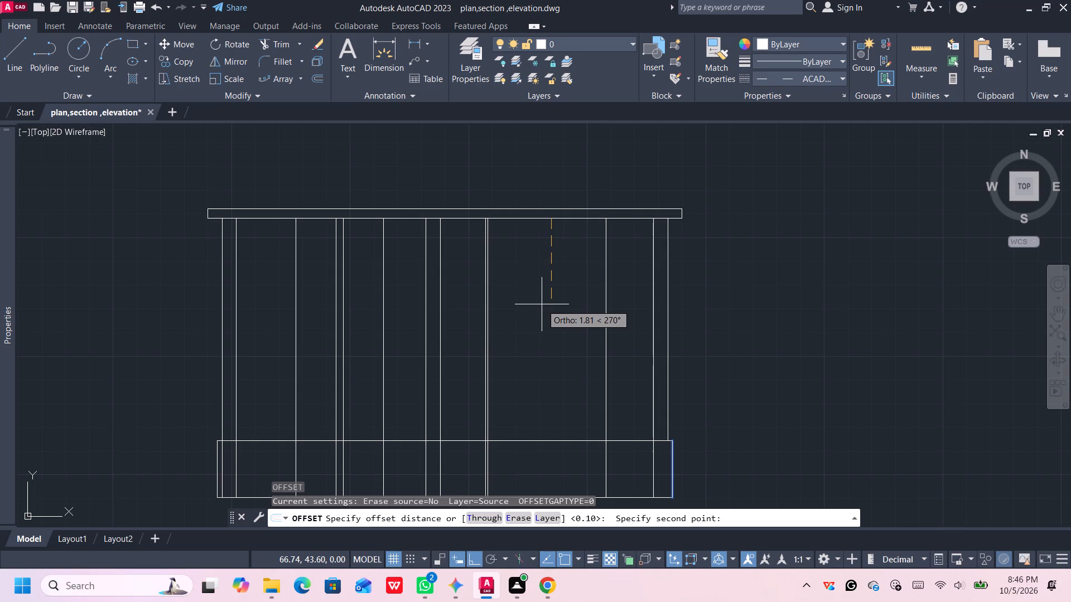
type("1.6")
key("Return")
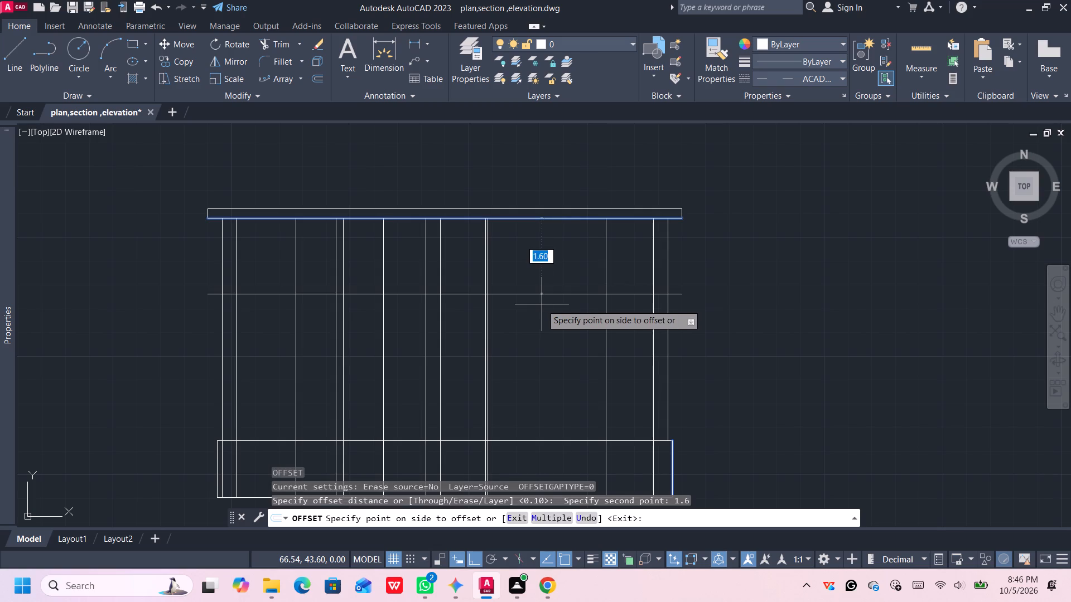
scroll(542, 305, "down", 2)
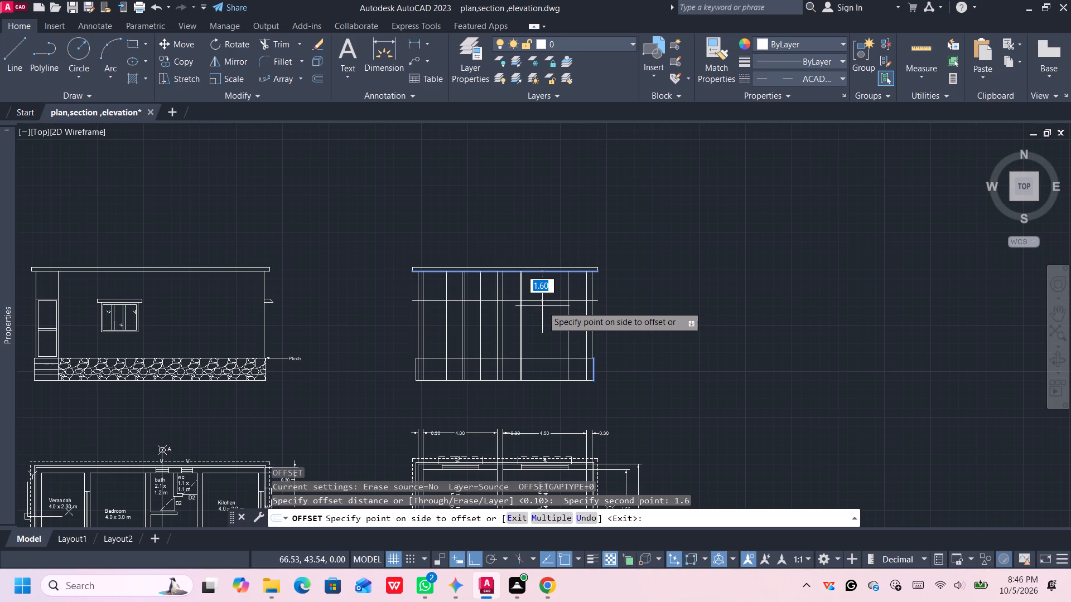
scroll(542, 306, "up", 3)
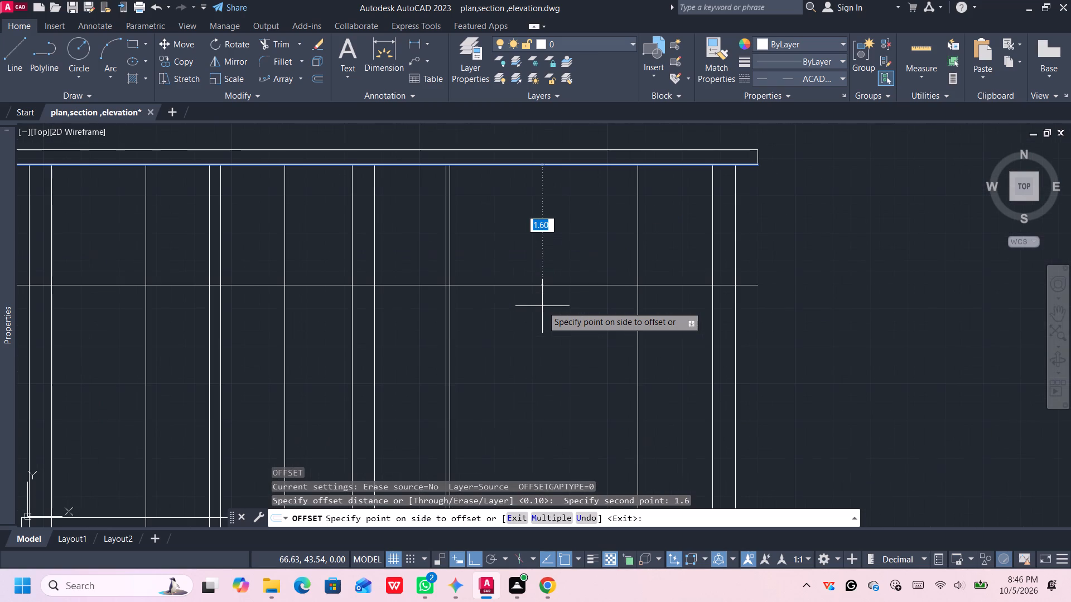
type("1.5")
key("Return")
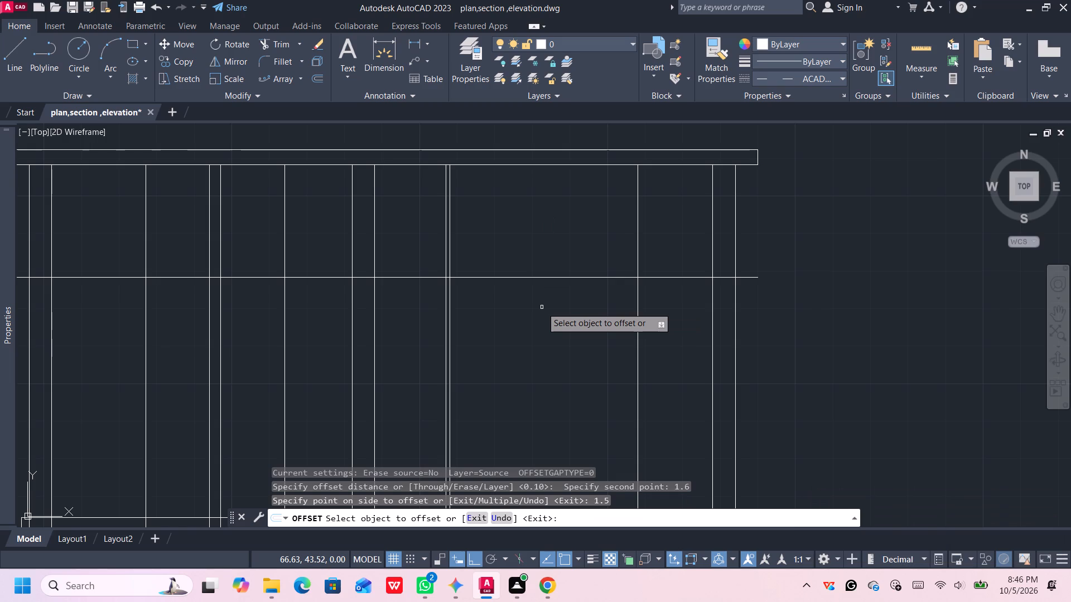
Offset the plinth's top line 1.5 upward across the section's walls.
scroll(547, 305, "down", 2)
middle_click_drag(548, 353, 551, 324)
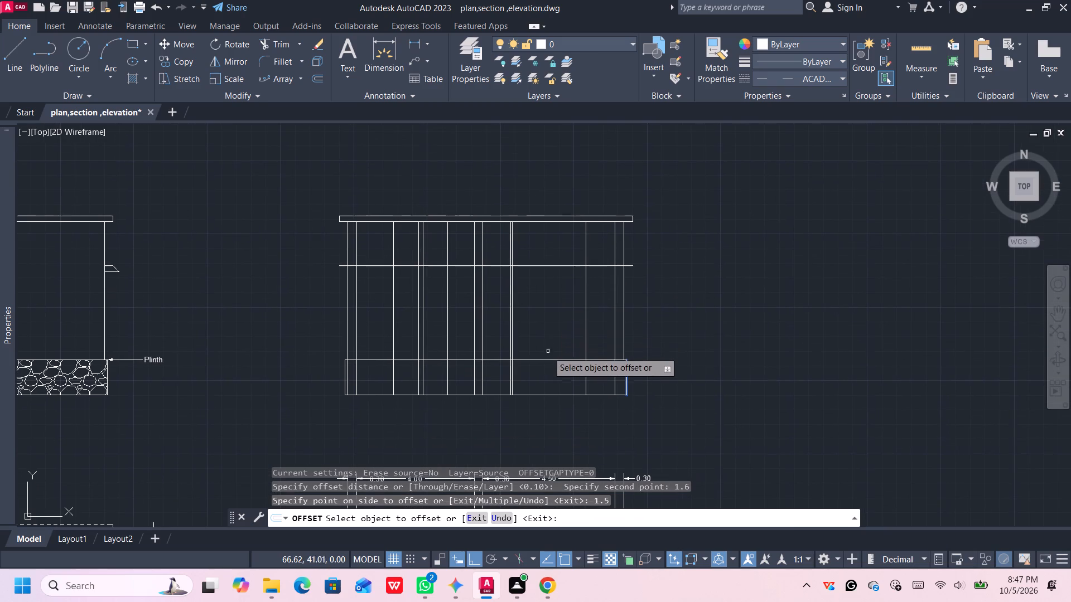
left_click(549, 360)
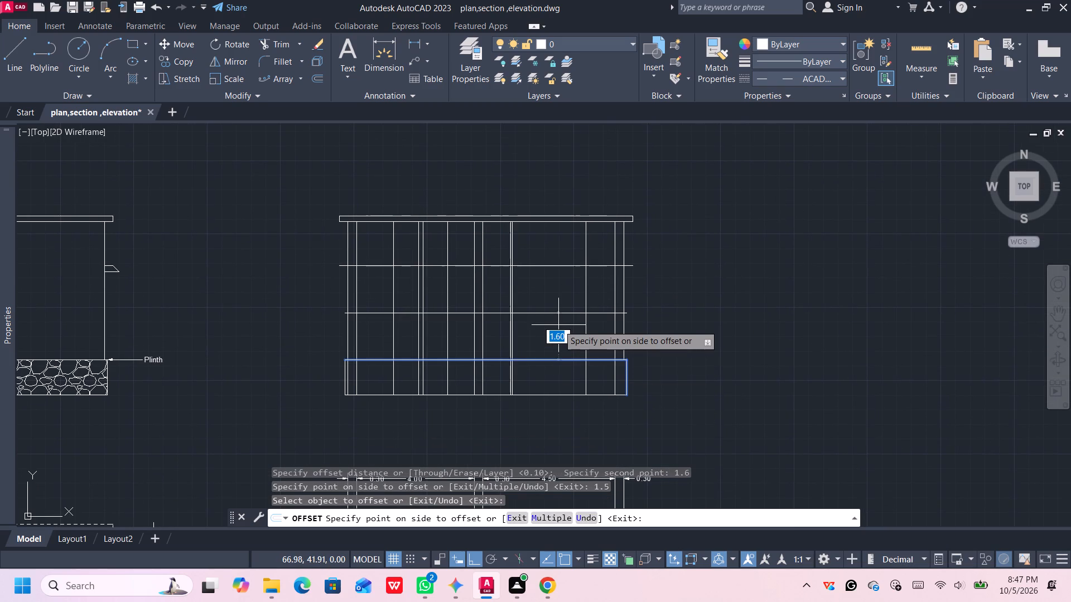
scroll(558, 325, "up", 2)
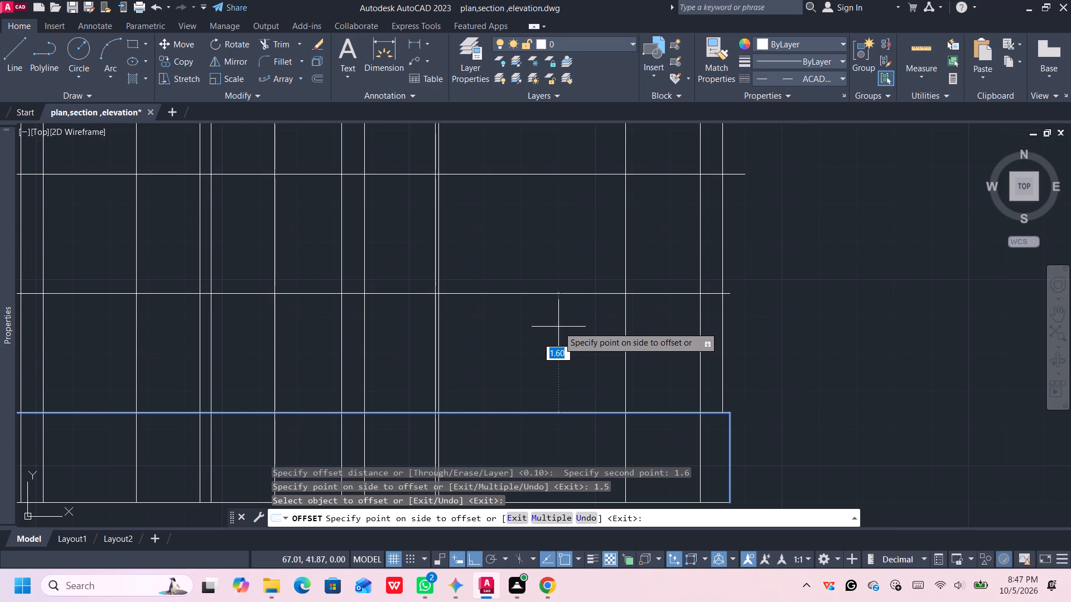
type("1.5")
key("Return")
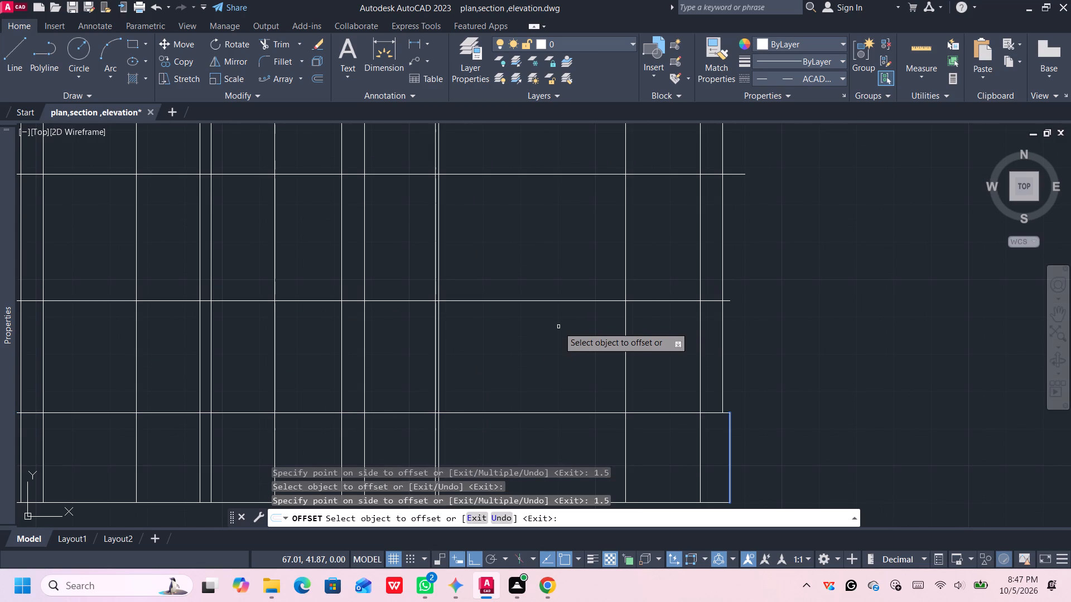
scroll(556, 328, "down", 1)
middle_click_drag(507, 351, 604, 339)
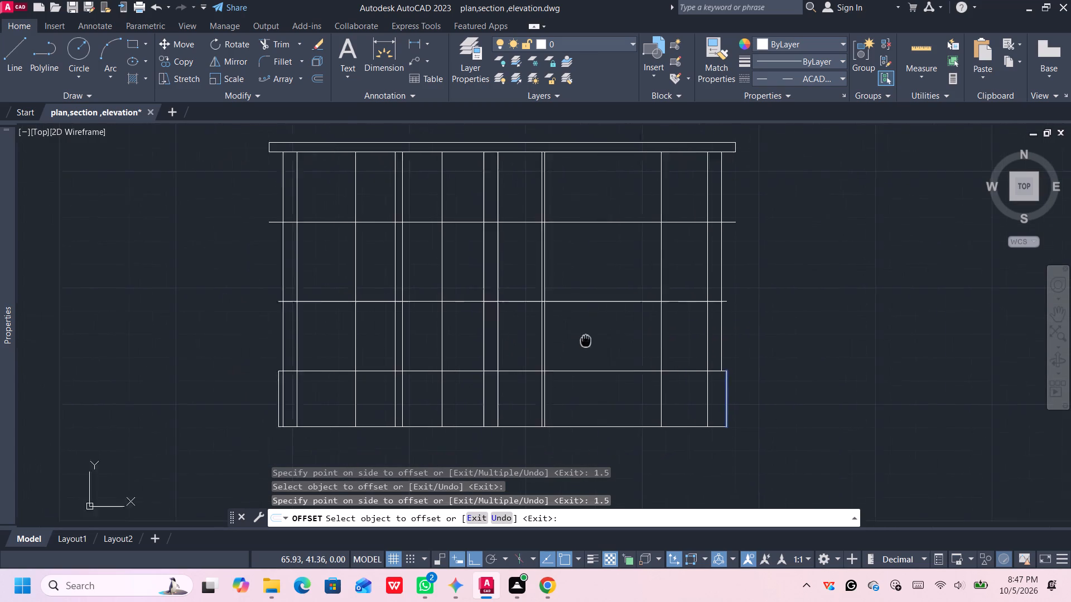
middle_click_drag(604, 339, 614, 339)
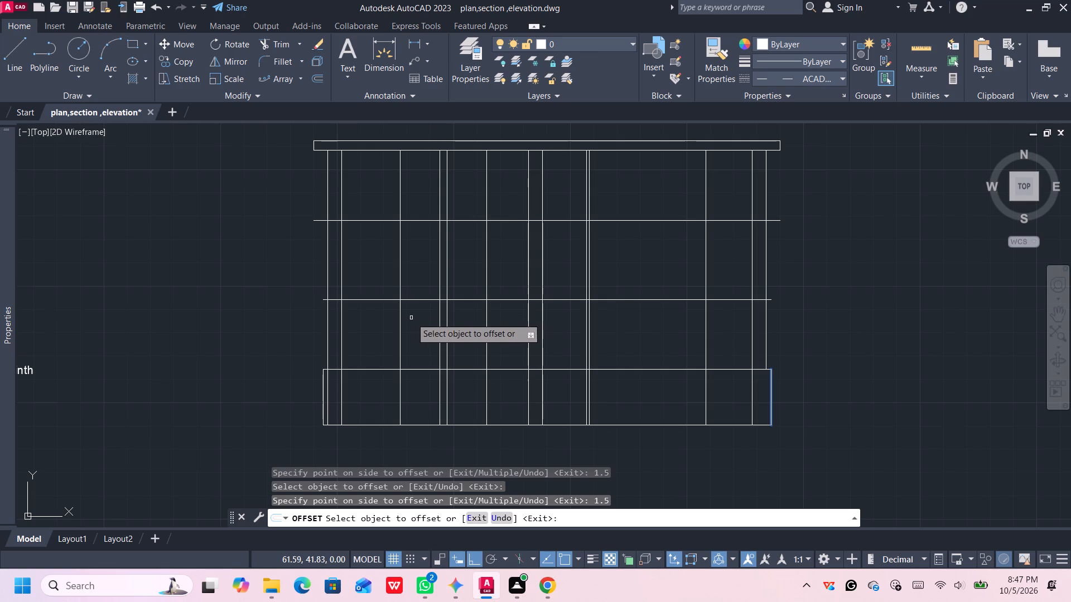
middle_click_drag(435, 379, 439, 347)
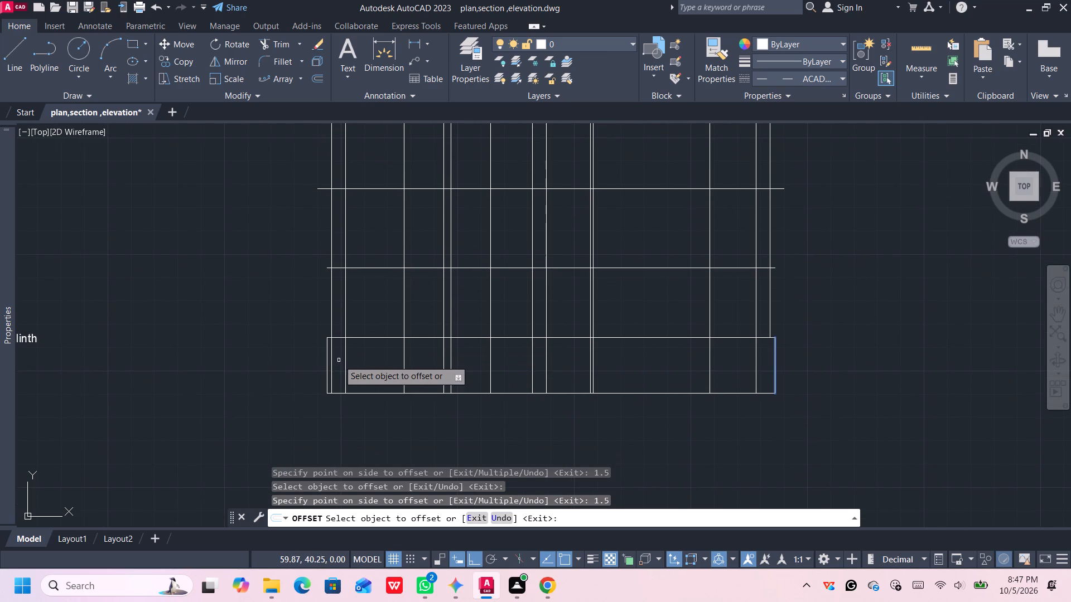
scroll(340, 360, "up", 1)
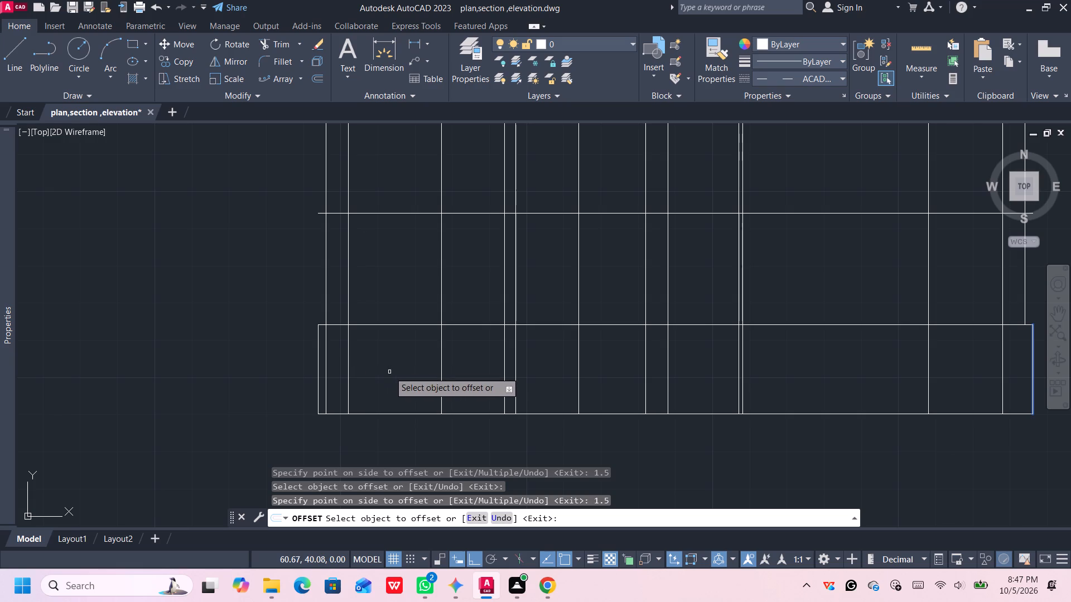
key("Escape")
Trim both new horizontal lines outside and within the section's left outer wall, so they start at its inner face.
scroll(387, 366, "down", 1)
middle_click_drag(388, 369, 399, 394)
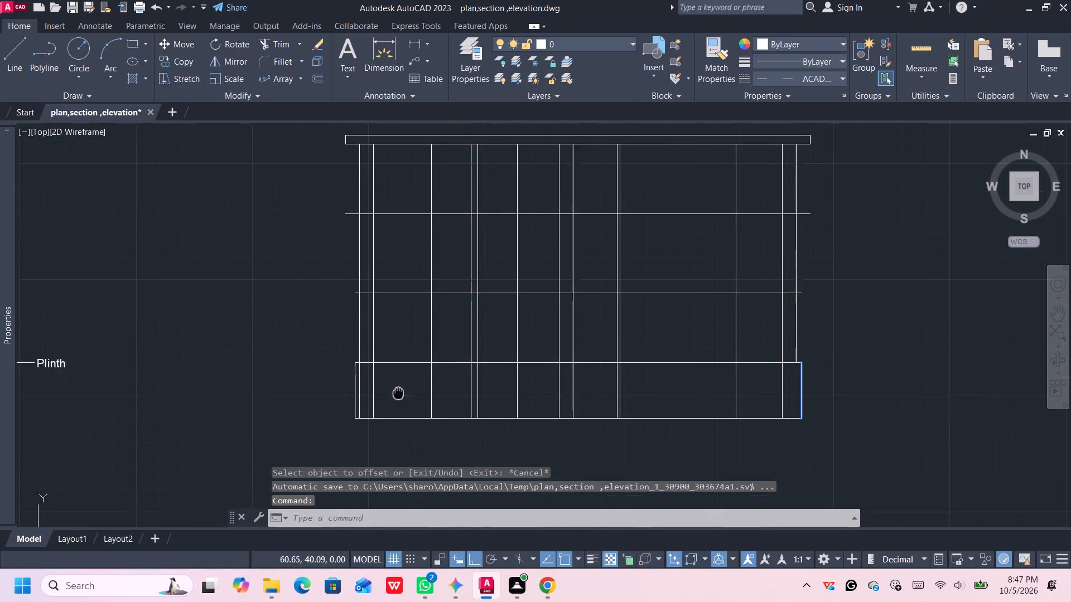
middle_click_drag(399, 394, 399, 395)
type("tr")
key("Return")
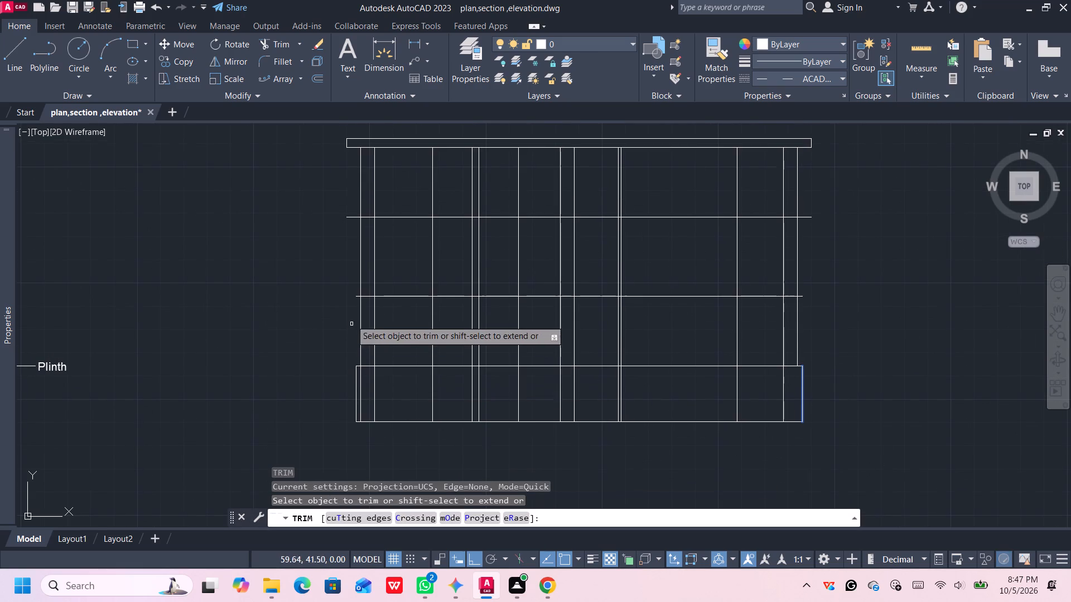
left_click(351, 215)
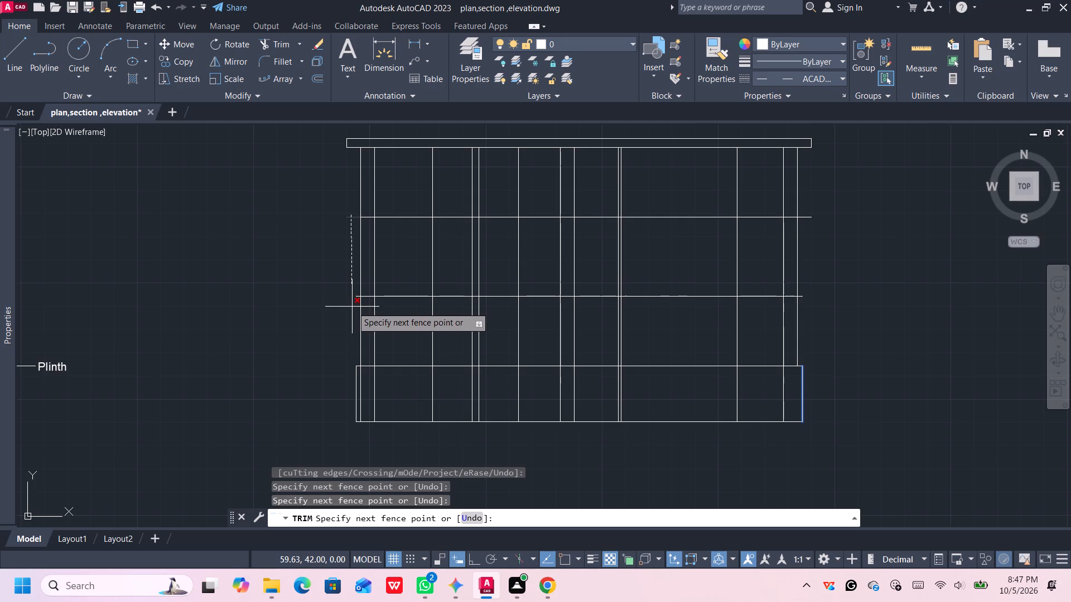
left_click(356, 299)
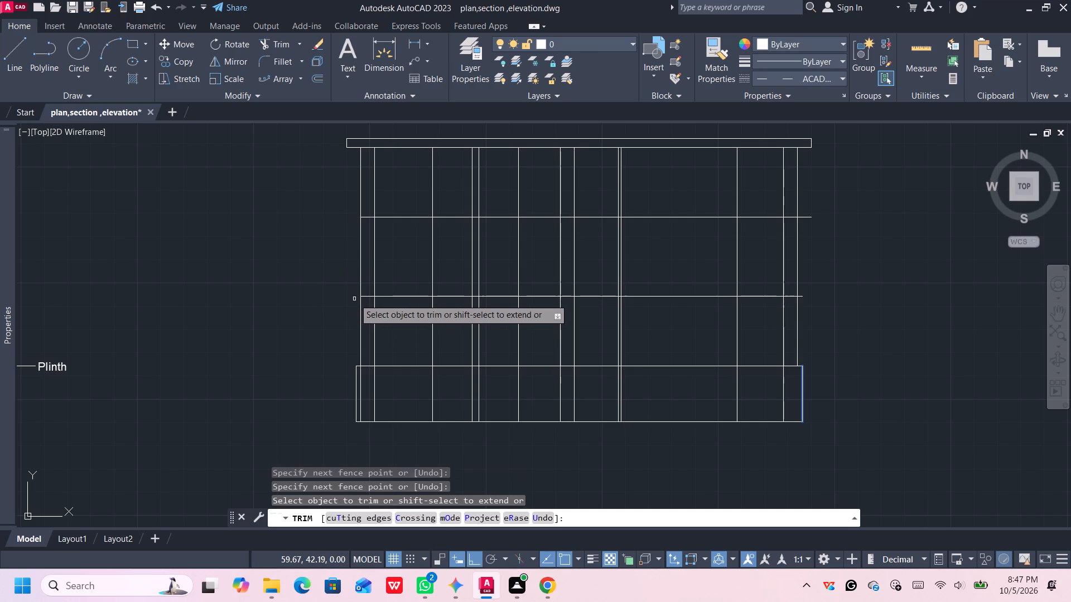
left_click(368, 218)
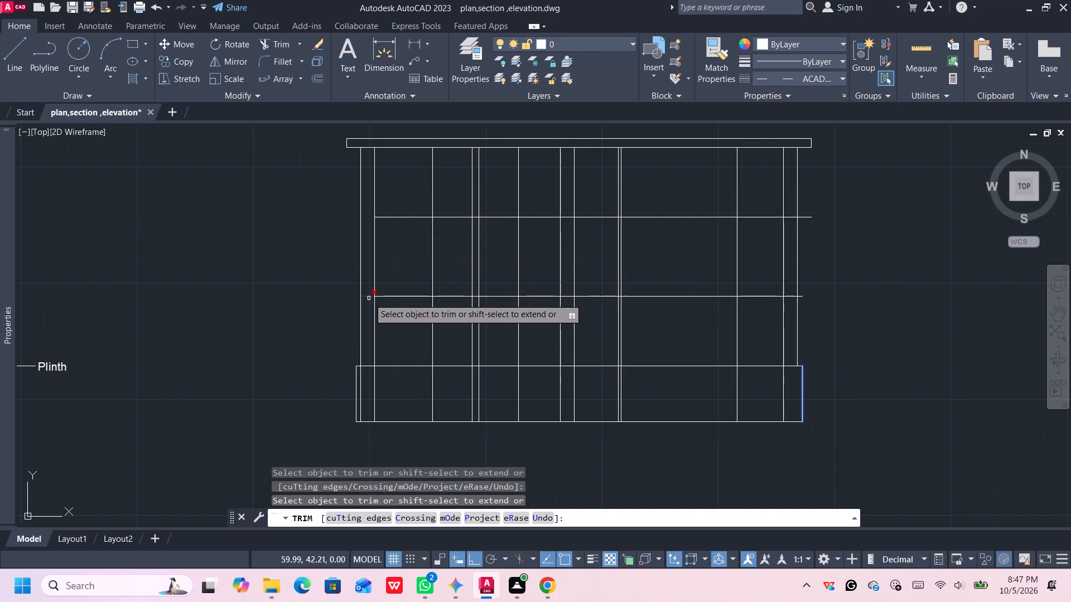
left_click(369, 298)
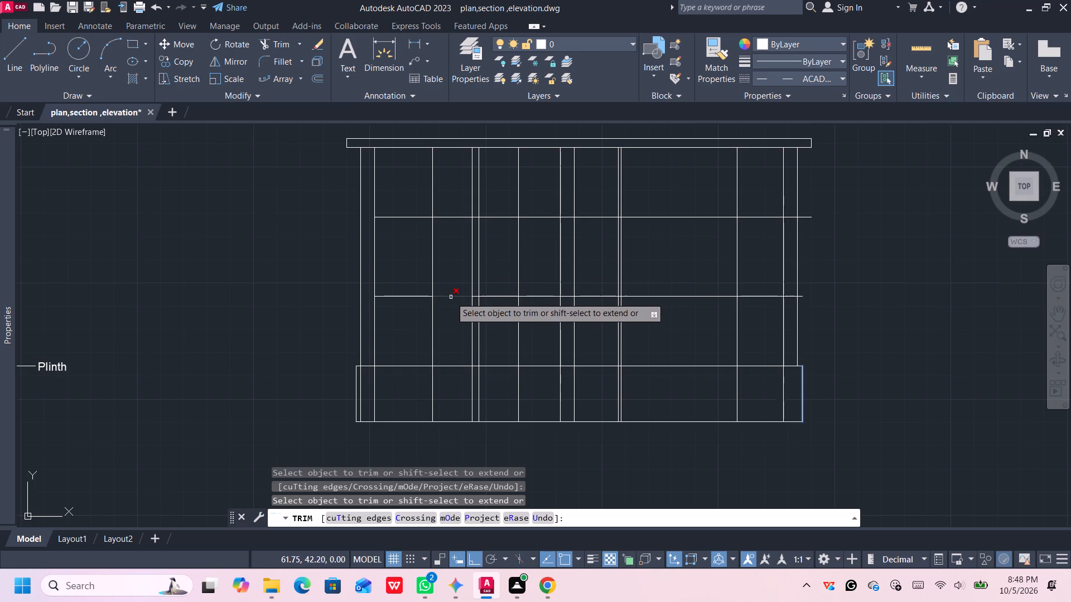
Trim the lower horizontal line between the left outer wall and first opening line, and both horizontals just past the first partition wall.
left_click(414, 298)
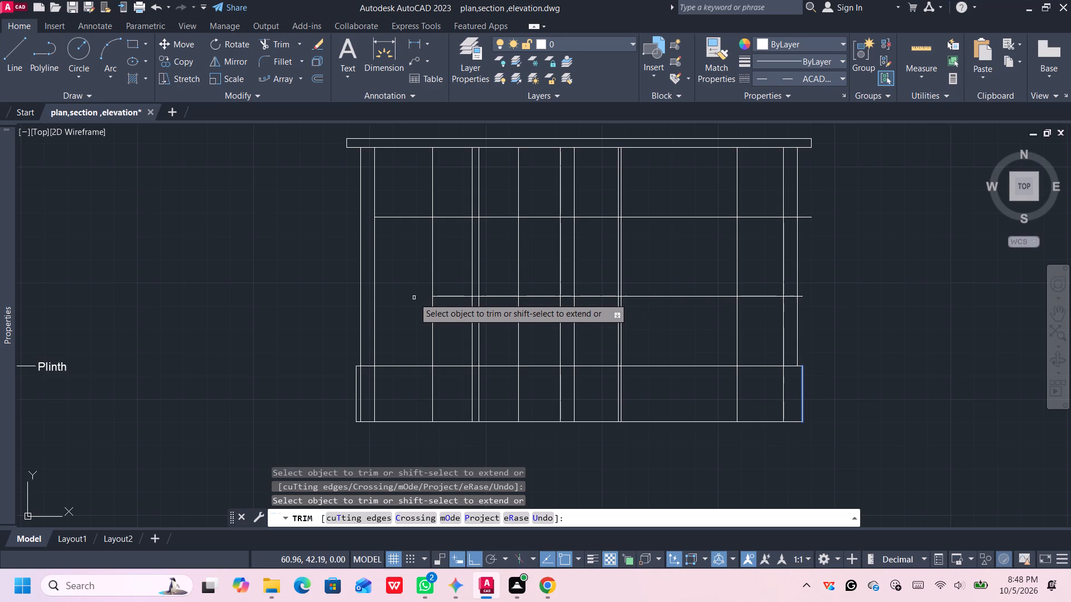
scroll(444, 289, "up", 1)
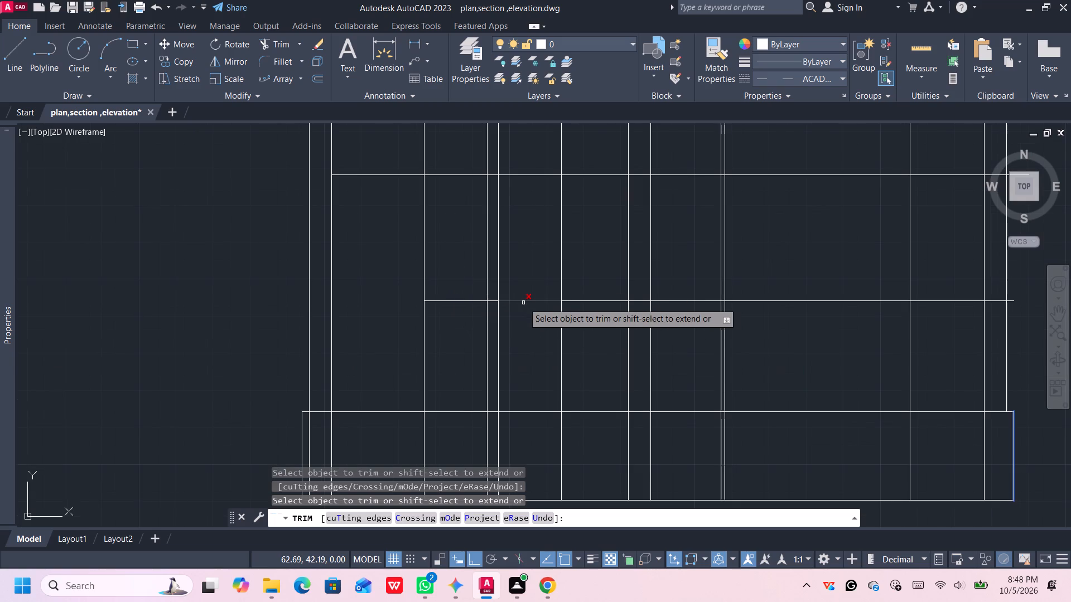
scroll(523, 303, "down", 1)
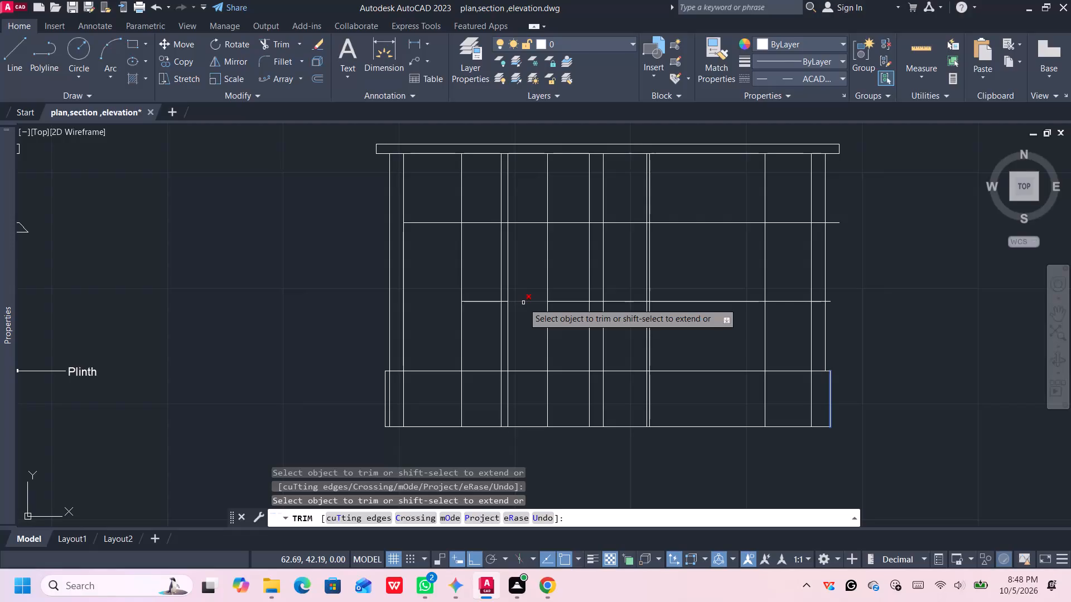
left_click(523, 302)
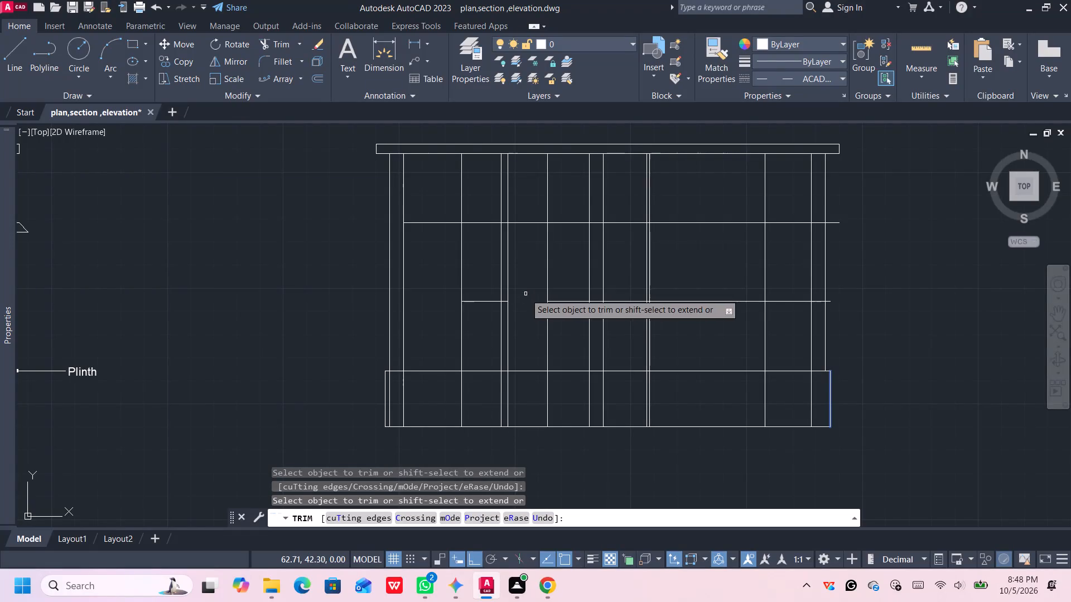
left_click(528, 223)
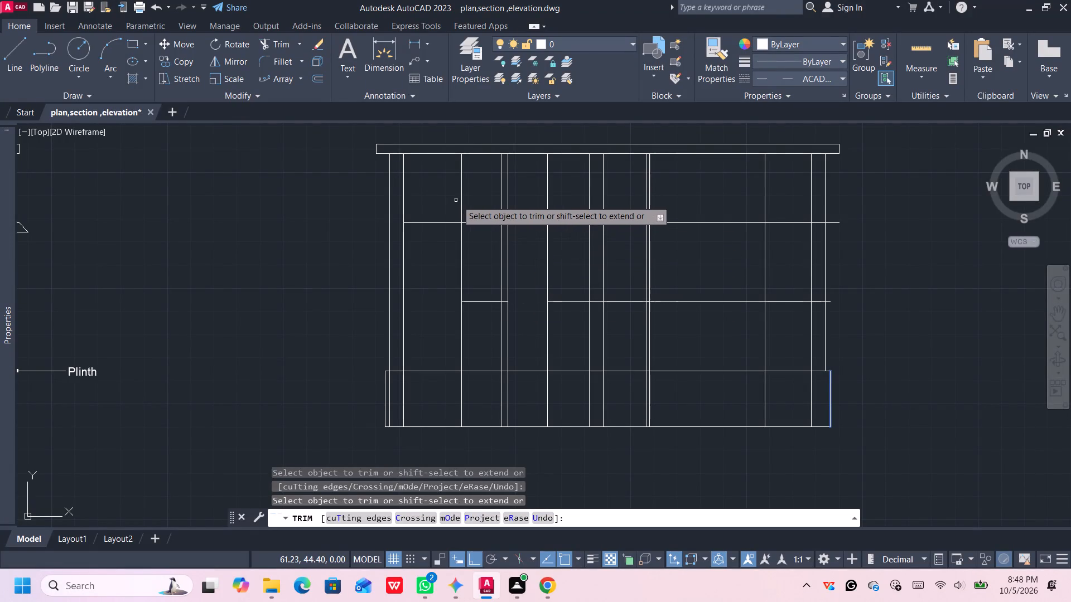
Trim the first opening's vertical line above the upper horizontal line and inside the plinth.
left_click(461, 197)
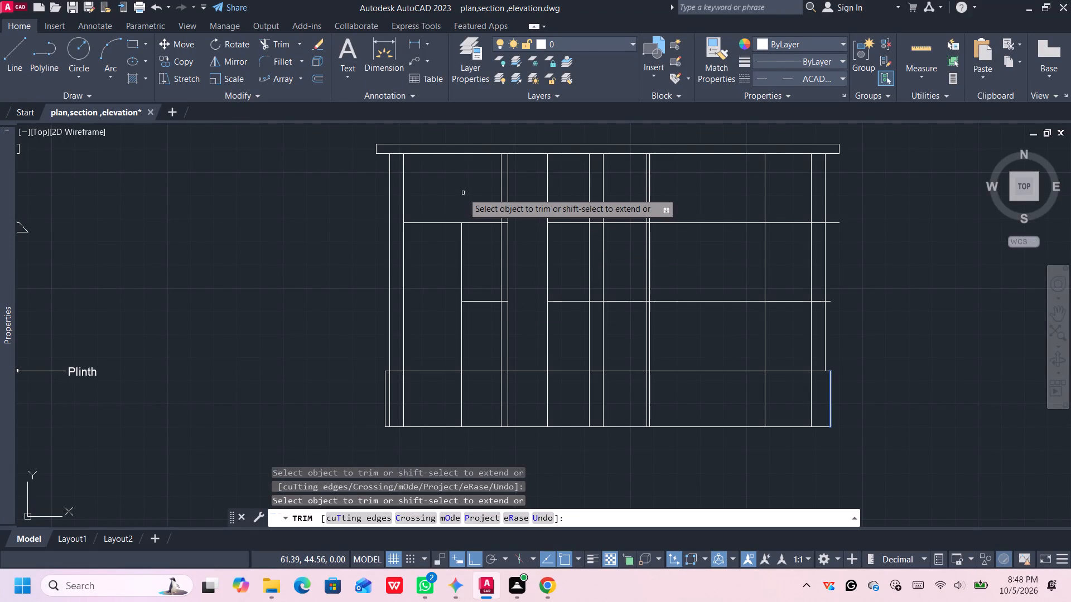
left_click(460, 399)
scroll(501, 299, "up", 3)
scroll(501, 299, "down", 1)
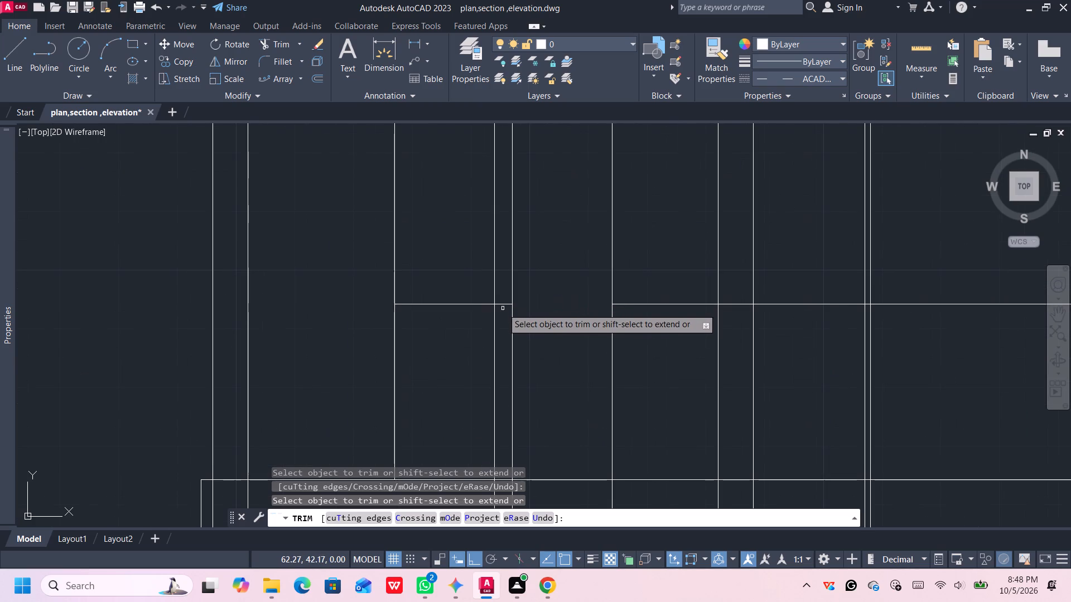
Trim both horizontal lines within the thickness of the first partition wall beside the opening.
left_click(504, 304)
middle_click_drag(504, 304, 505, 351)
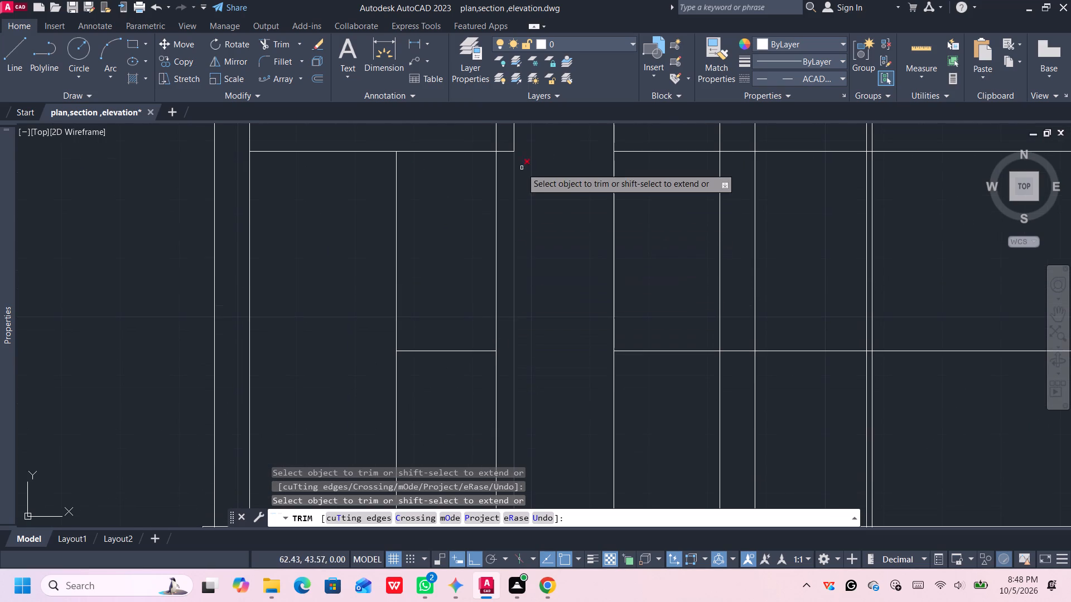
left_click(504, 151)
scroll(575, 326, "down", 1)
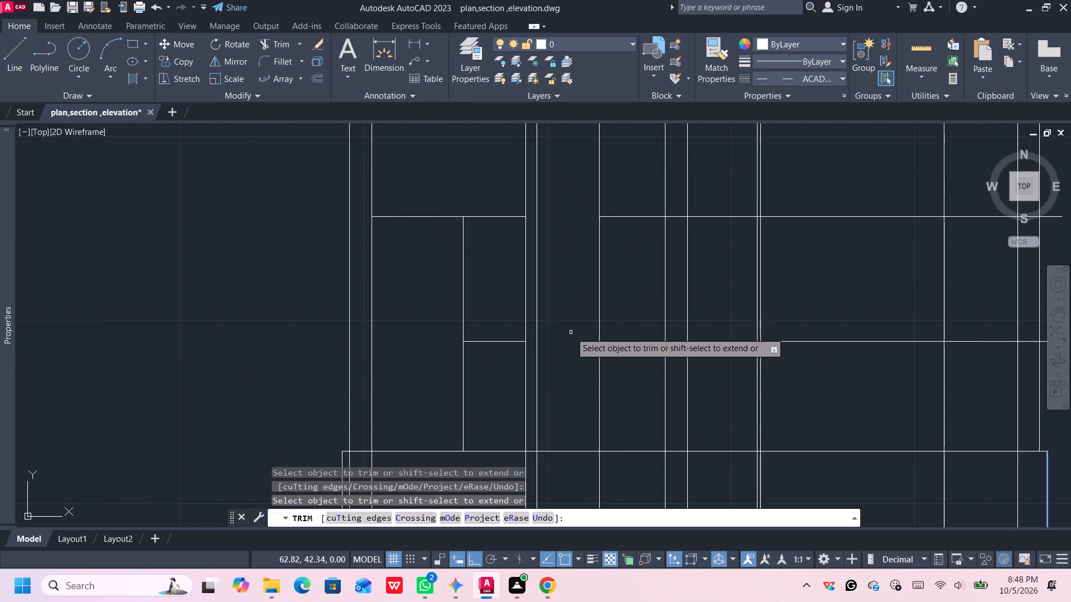
middle_click_drag(570, 331, 549, 273)
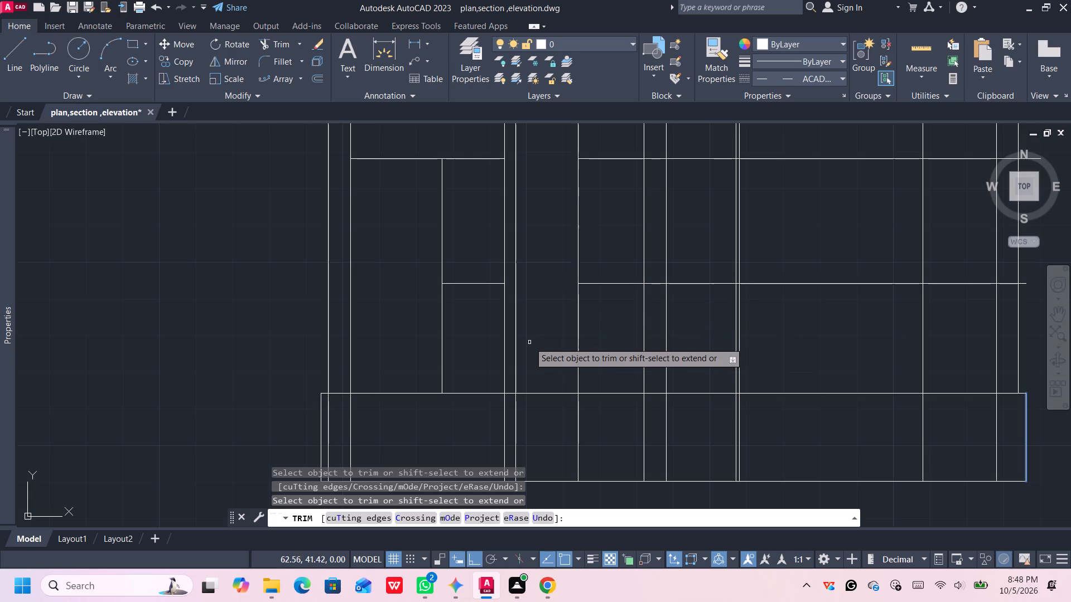
Trim all wall and opening vertical lines inside the plinth rectangle so they stop at its top edge.
middle_click_drag(534, 414, 517, 366)
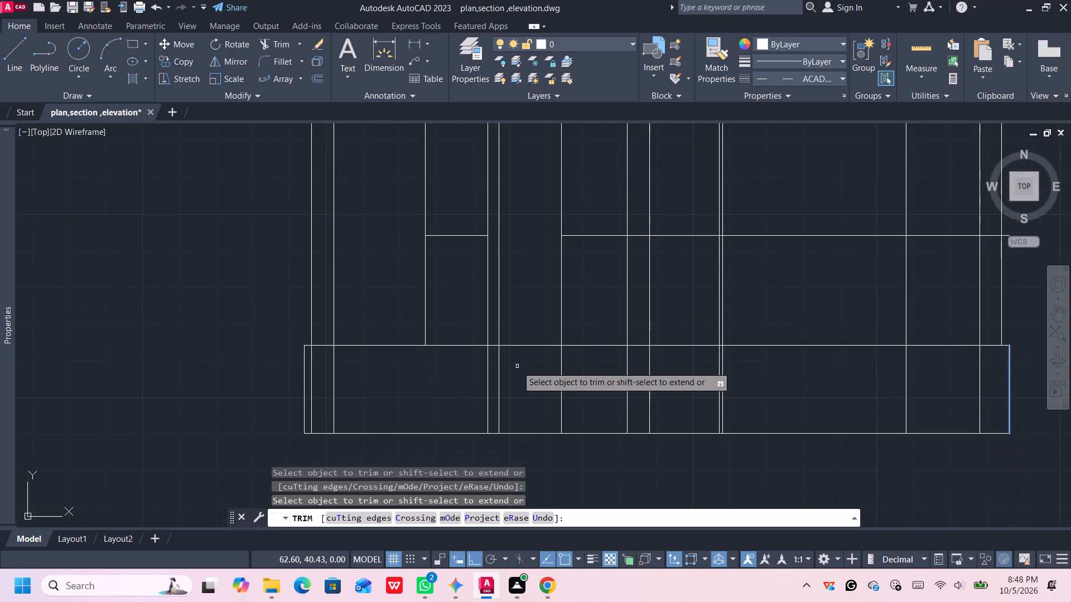
left_click(512, 371)
left_click(472, 394)
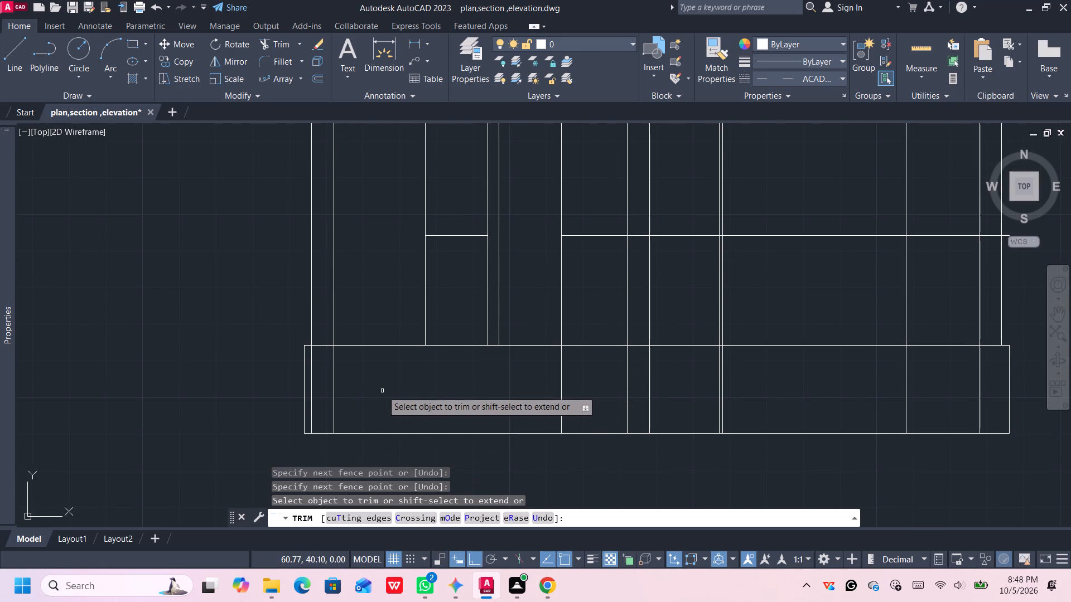
left_click(348, 379)
left_click(308, 400)
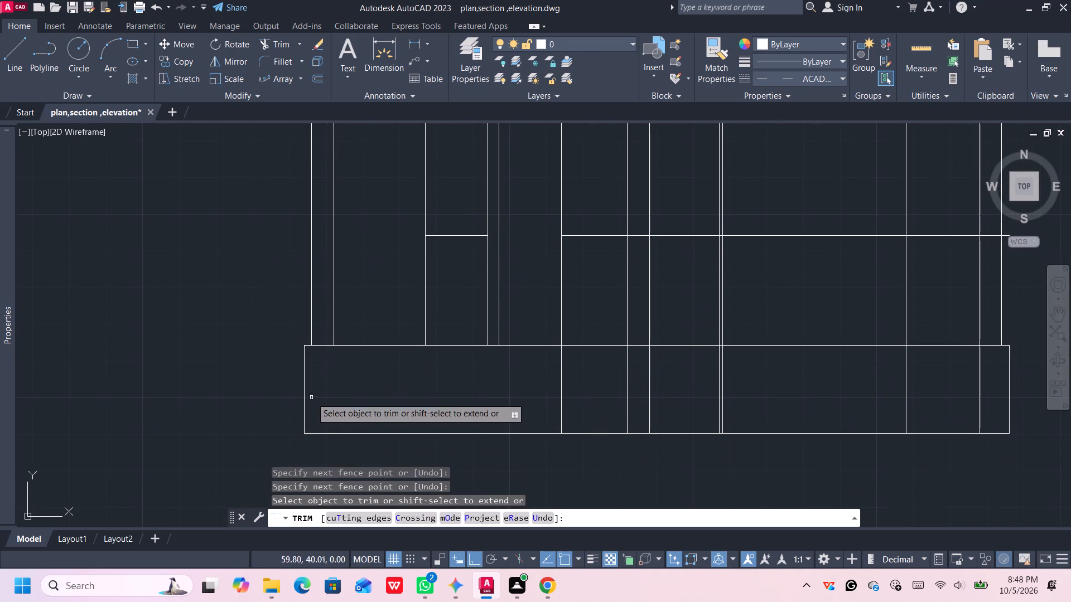
middle_click_drag(423, 393, 243, 365)
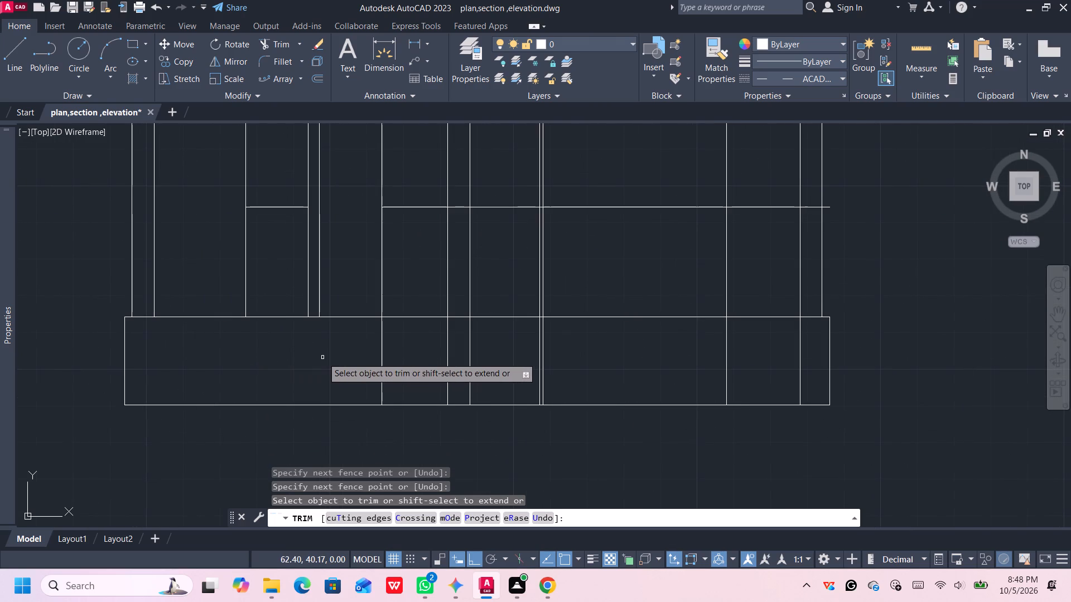
left_click(322, 357)
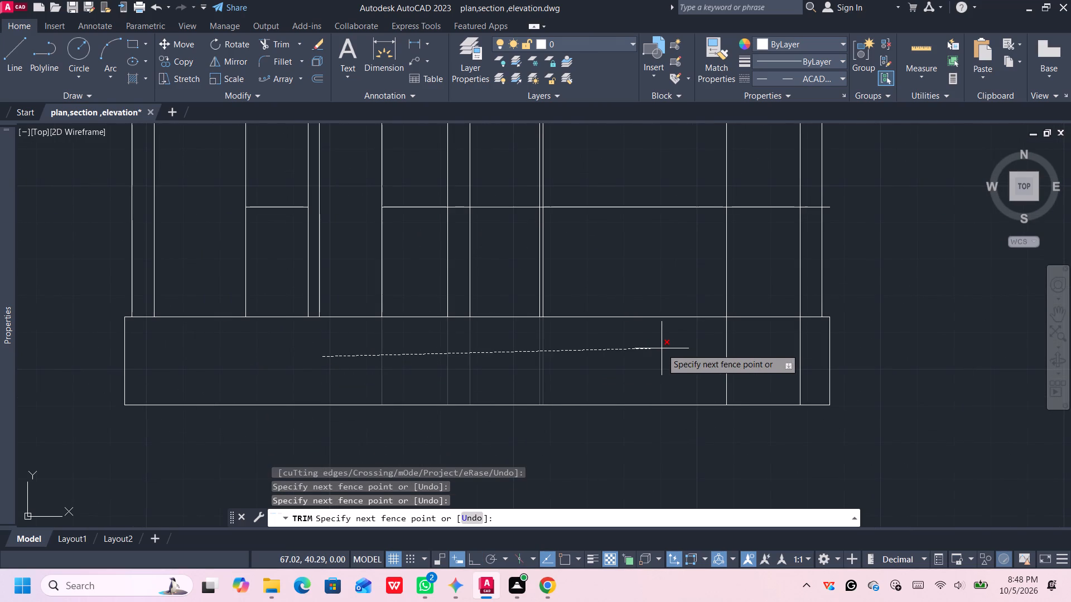
left_click(802, 350)
Trim both horizontal lines within the thickness of the second partition wall.
scroll(616, 356, "down", 1)
middle_click_drag(604, 360, 609, 453)
middle_click_drag(605, 443, 598, 417)
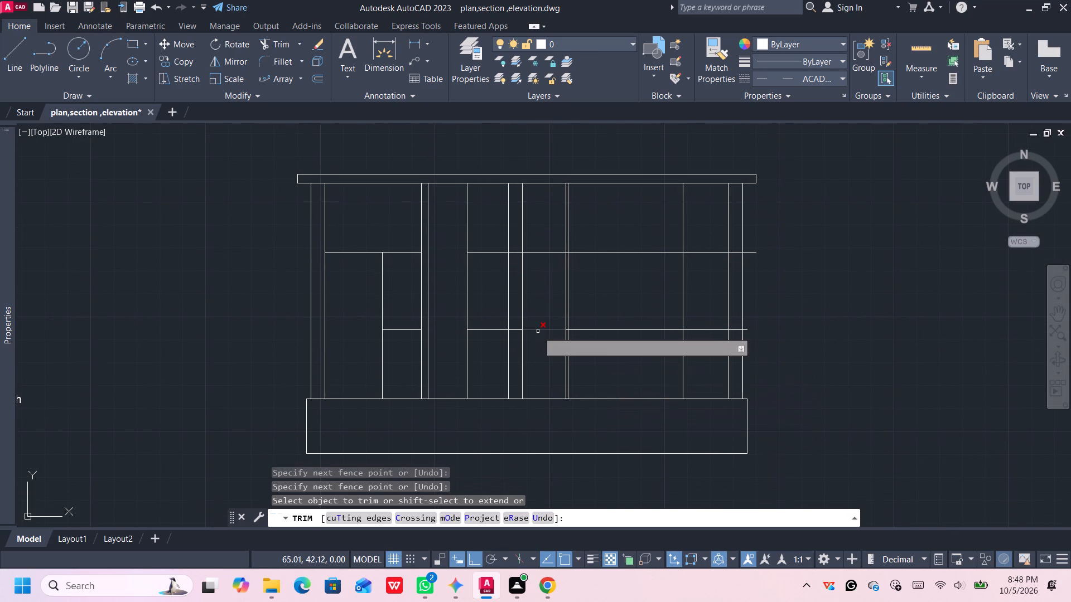
scroll(537, 330, "up", 1)
left_click(498, 333)
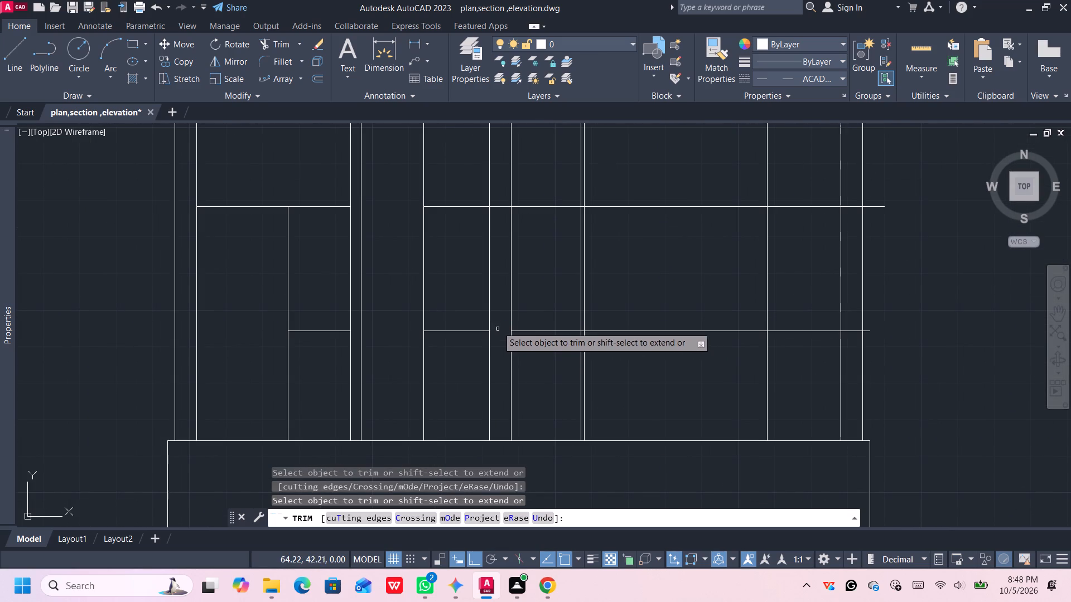
left_click(496, 203)
left_click(496, 208)
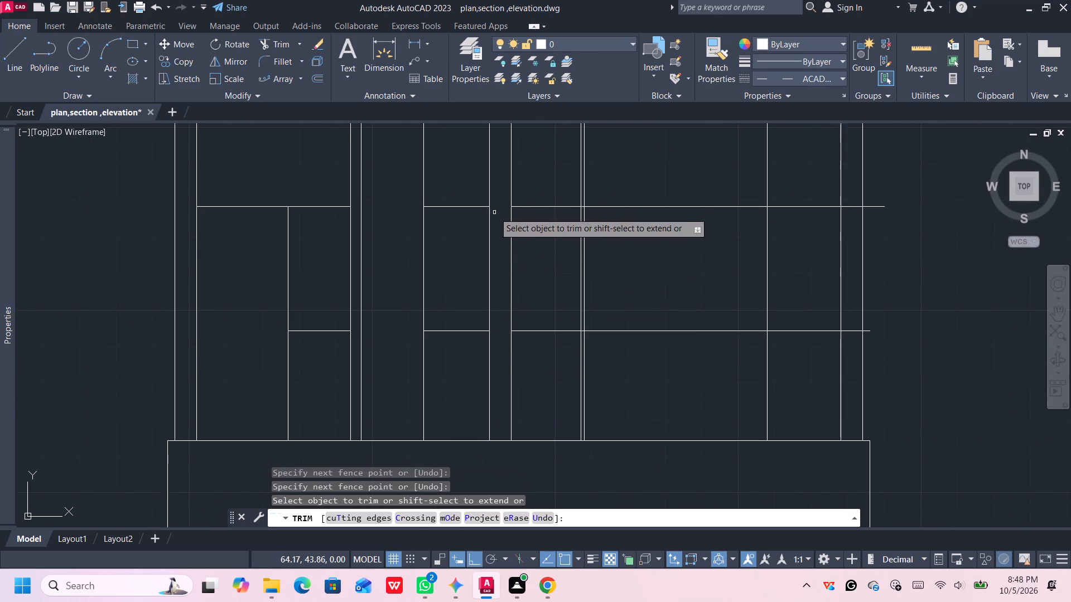
Trim the vertical line of the opening before the second partition wall above the upper horizontal line.
left_click(494, 210)
middle_click_drag(496, 212, 496, 331)
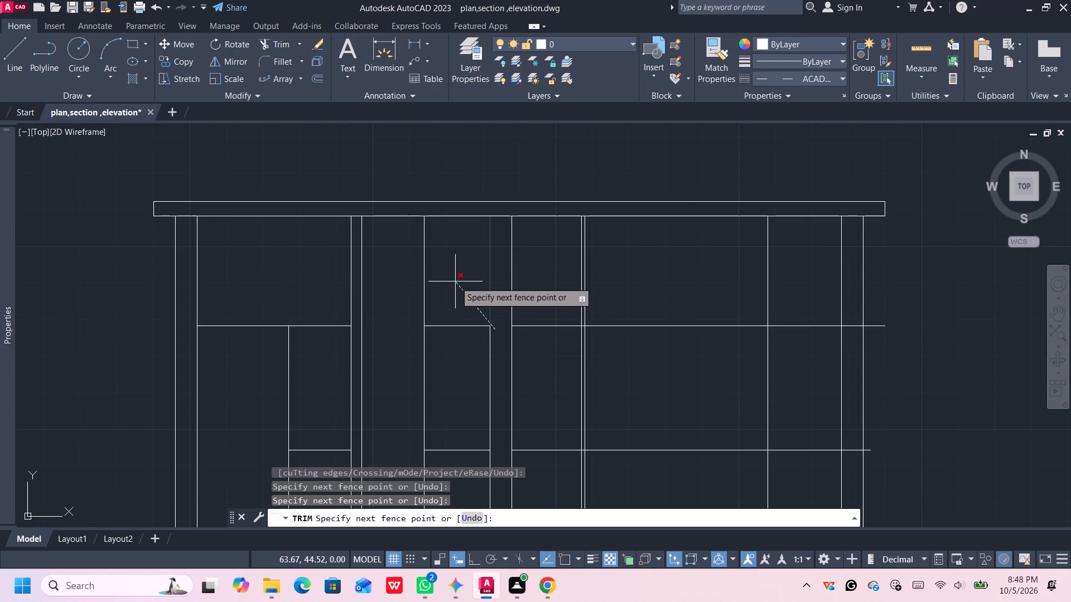
left_click(500, 283)
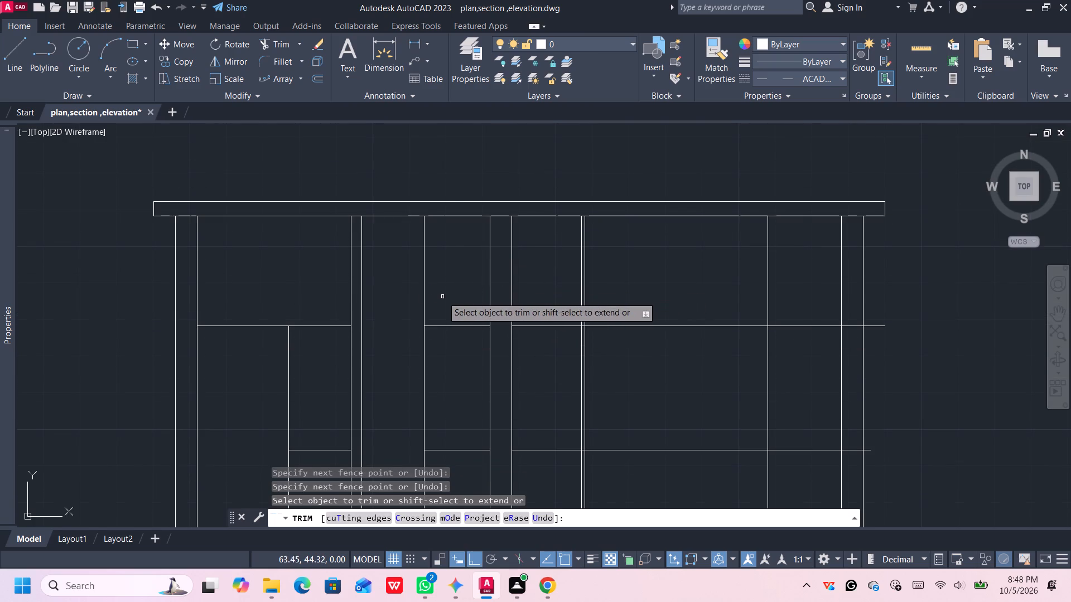
left_click(431, 285)
left_click(417, 294)
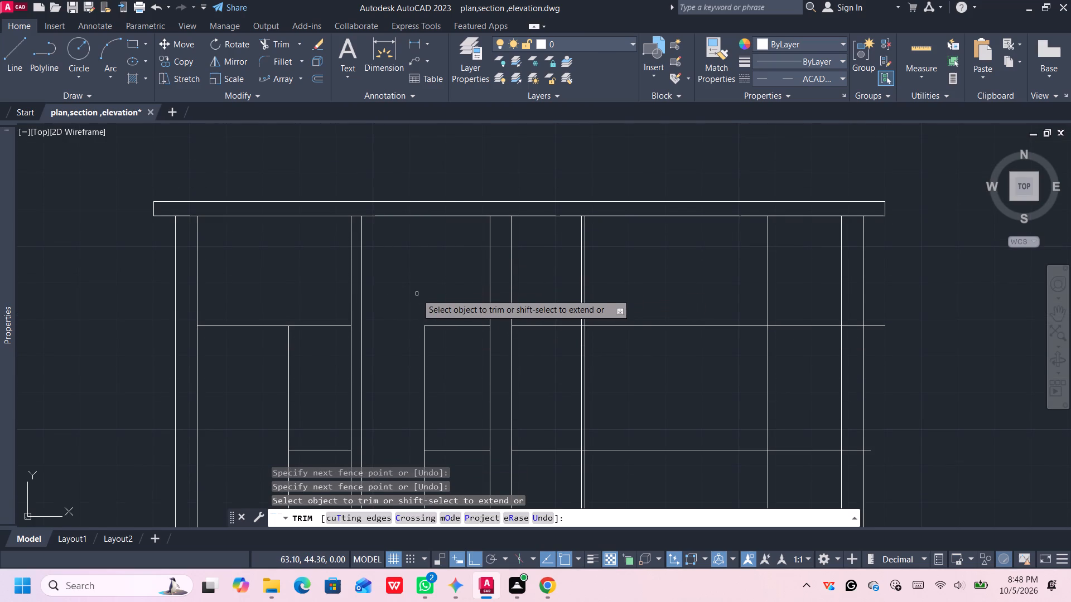
Trim the closely spaced vertical pair past the second partition wall above the upper horizontal line.
scroll(417, 295, "down", 2)
middle_click_drag(418, 295, 436, 295)
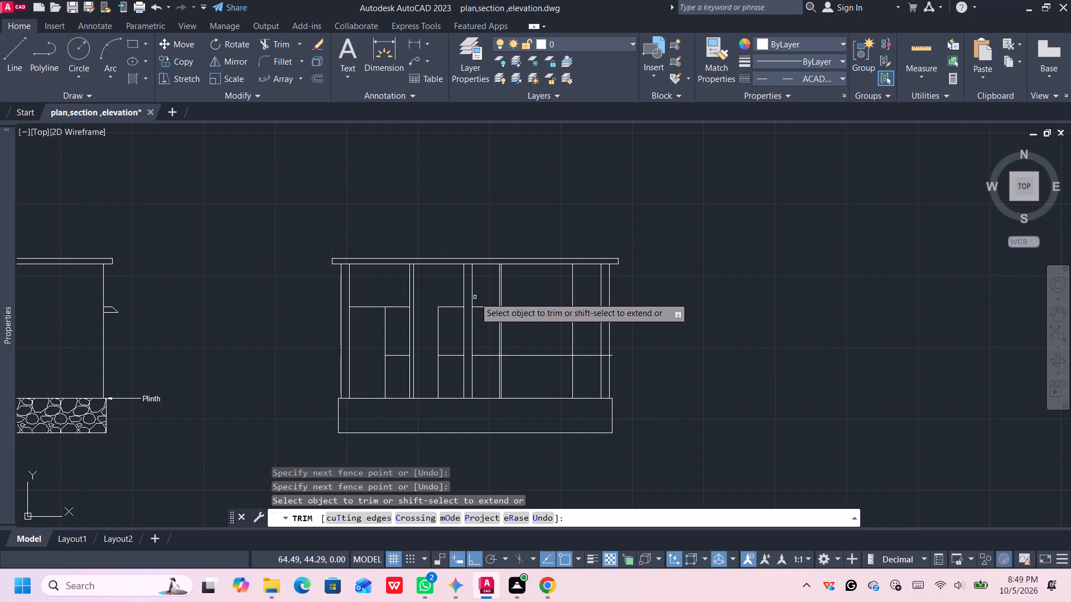
scroll(504, 308, "up", 1)
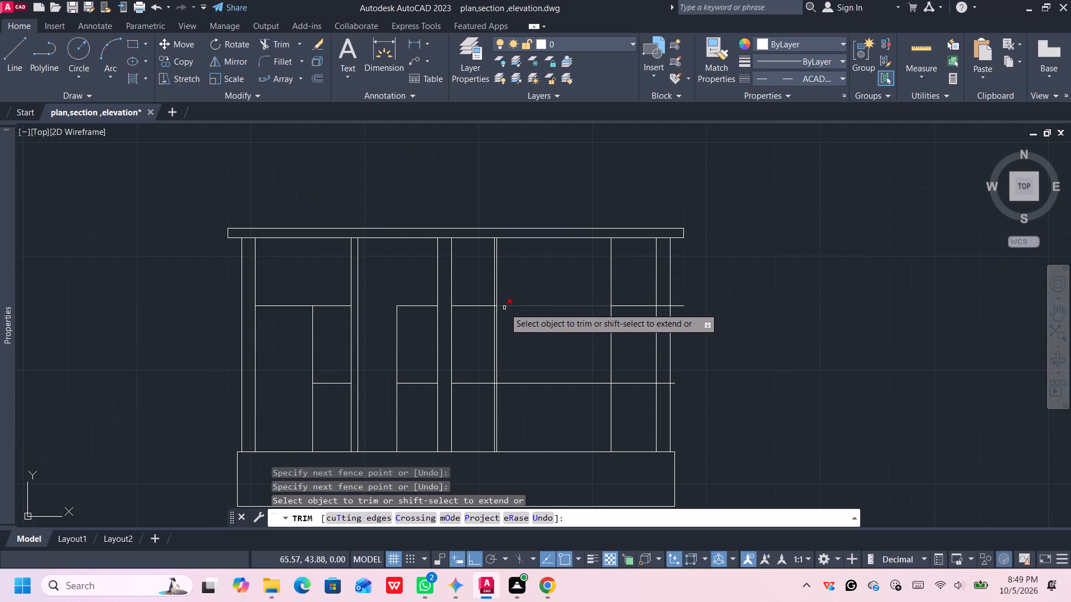
scroll(514, 295, "up", 1)
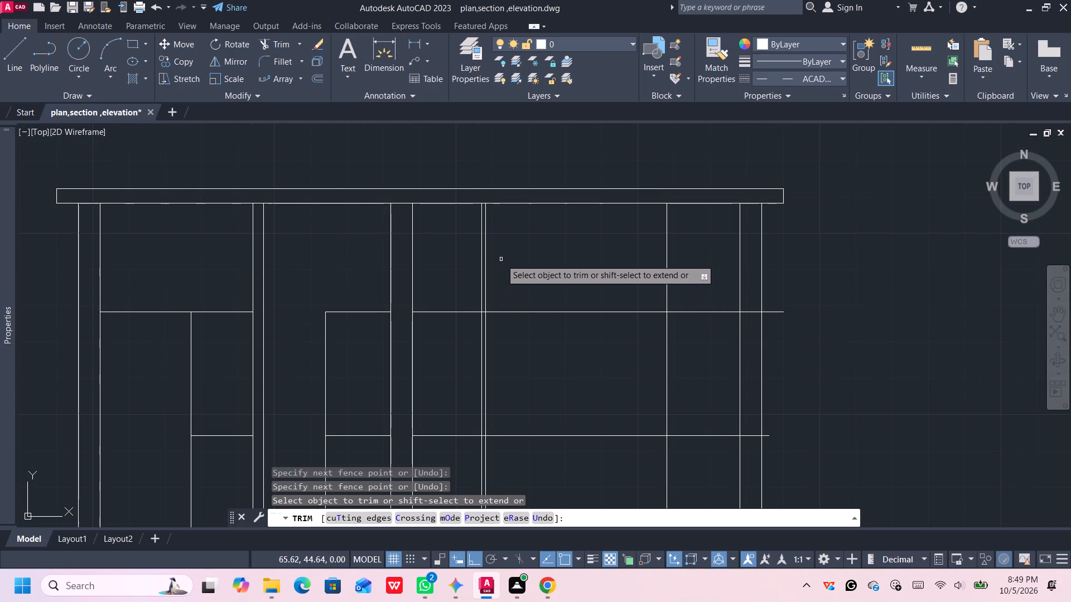
left_click(501, 259)
left_click(476, 266)
Trim the upper and lower horizontal lines between the closely spaced vertical pair.
scroll(477, 282, "up", 2)
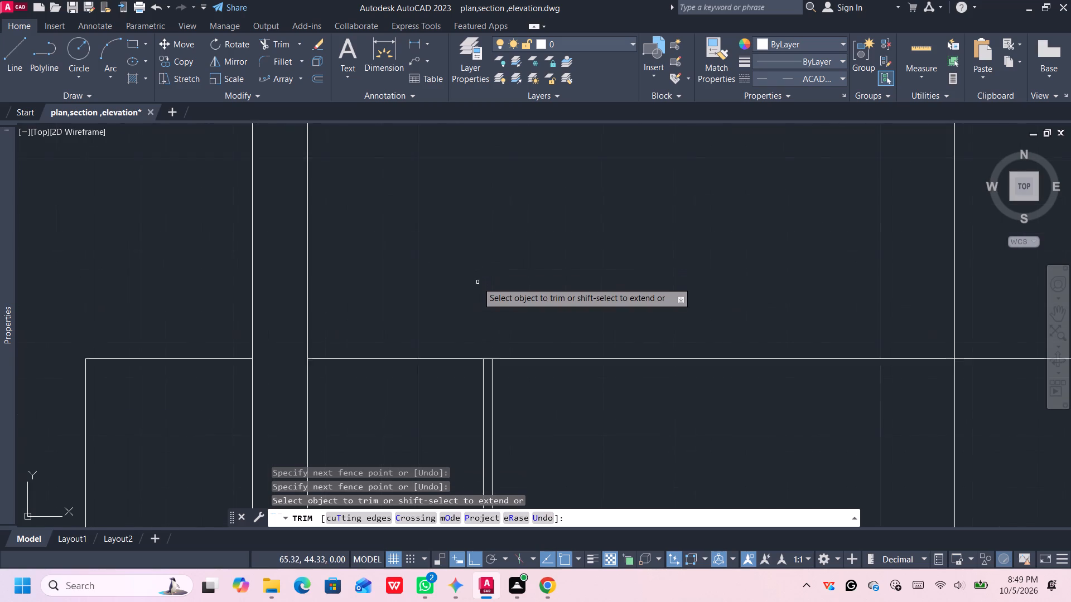
scroll(477, 282, "up", 1)
left_click(493, 406)
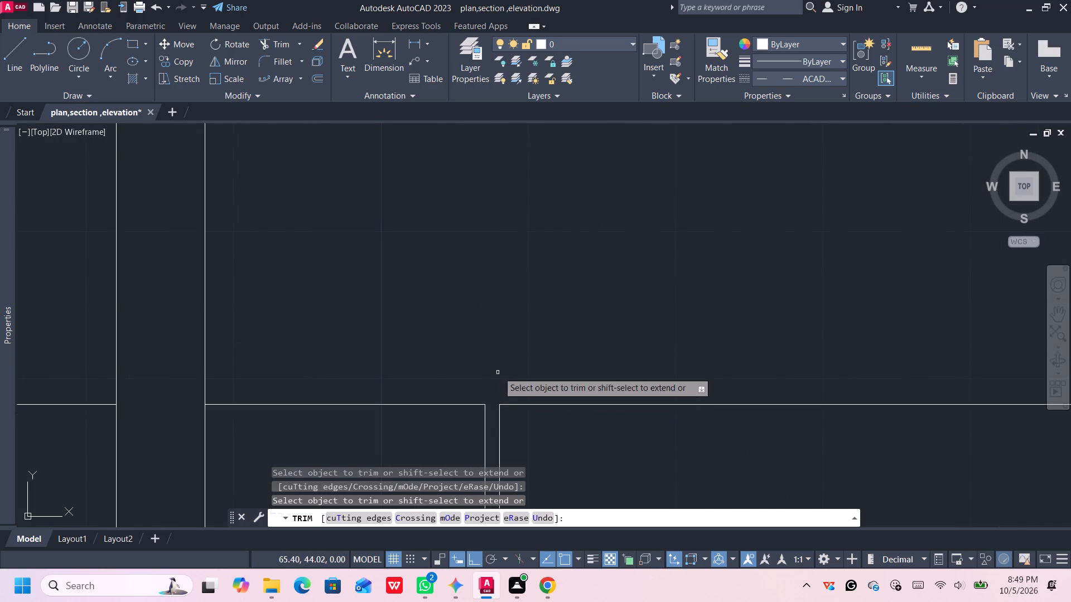
scroll(499, 368, "down", 6)
middle_click_drag(523, 428, 514, 352)
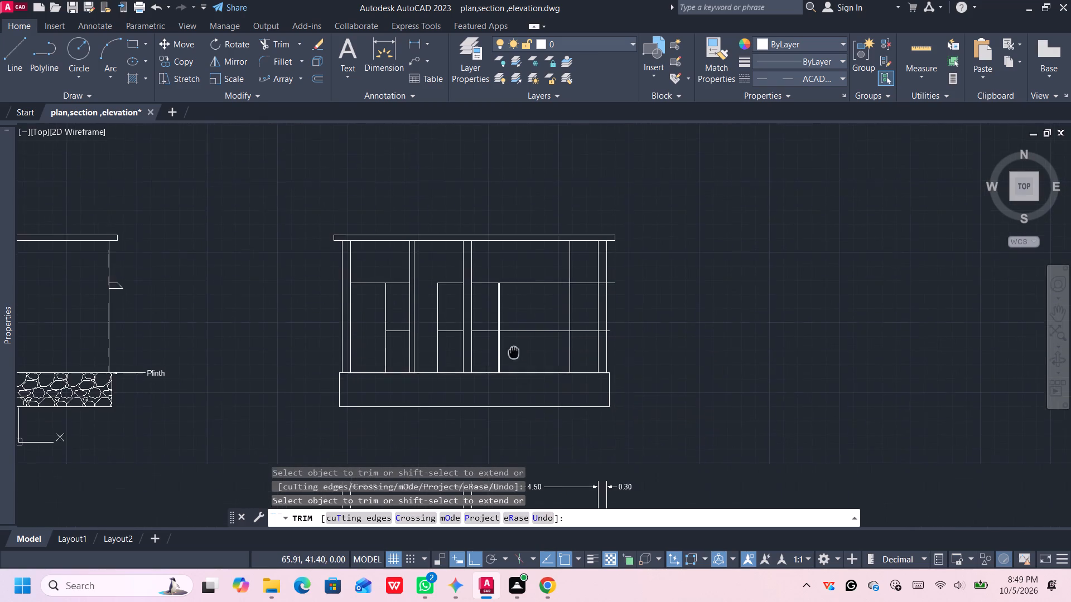
scroll(492, 338, "up", 4)
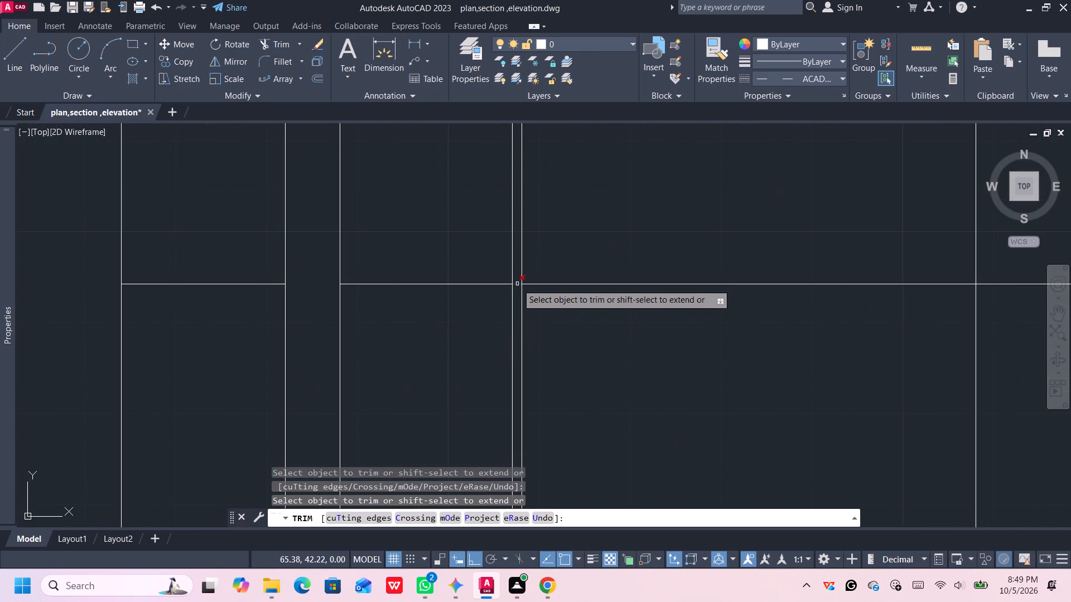
left_click(517, 284)
Trim the last opening's vertical line above and below the two horizontals, and both horizontals from it to the outer wall, leaving a window outline.
scroll(636, 248, "down", 2)
middle_click_drag(645, 236, 512, 270)
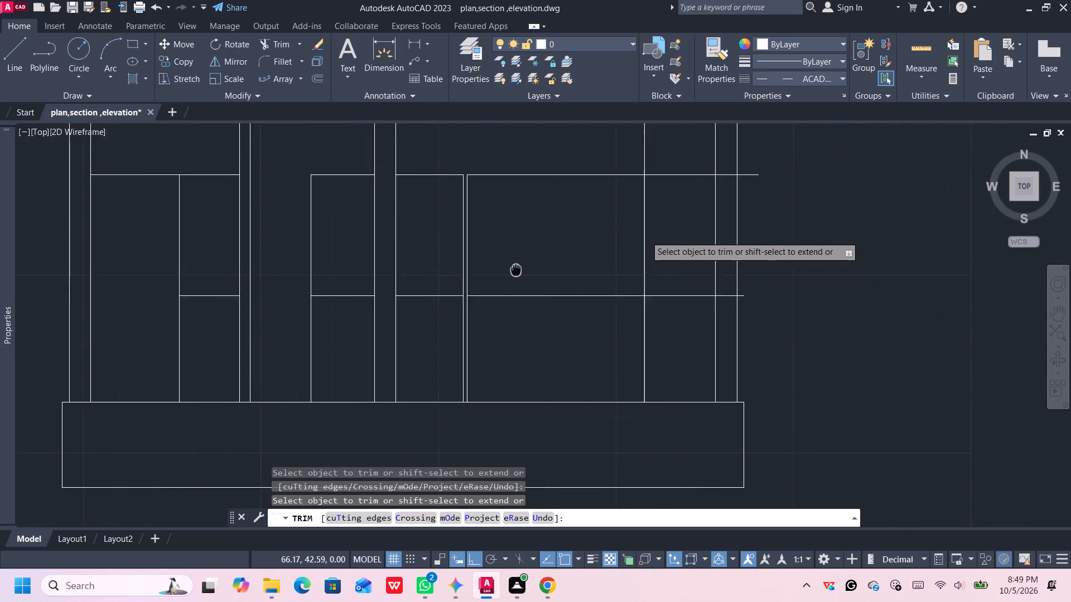
middle_click_drag(512, 270, 450, 289)
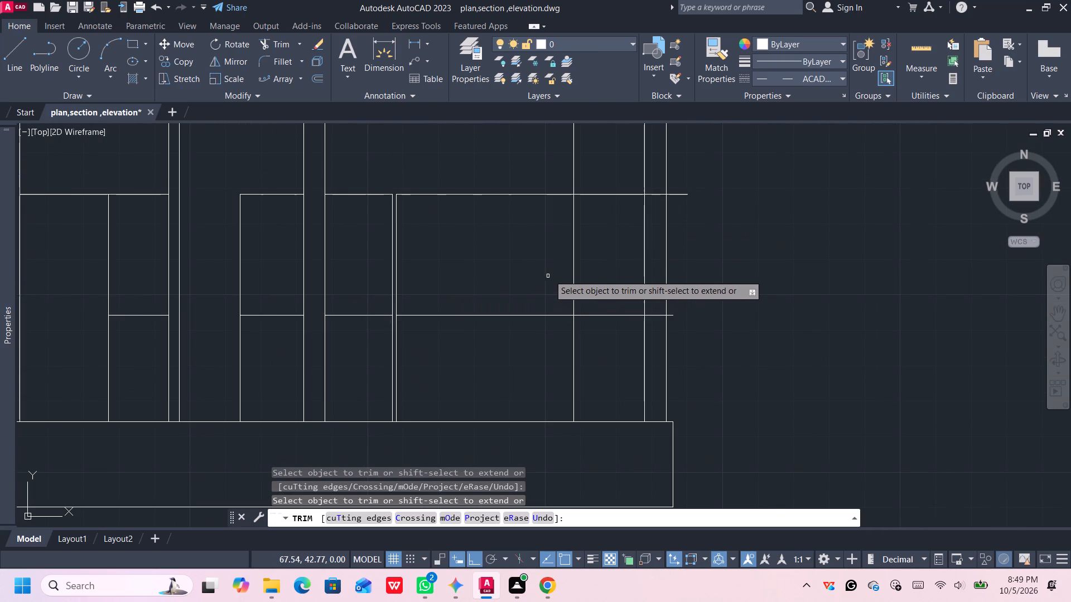
left_click(573, 177)
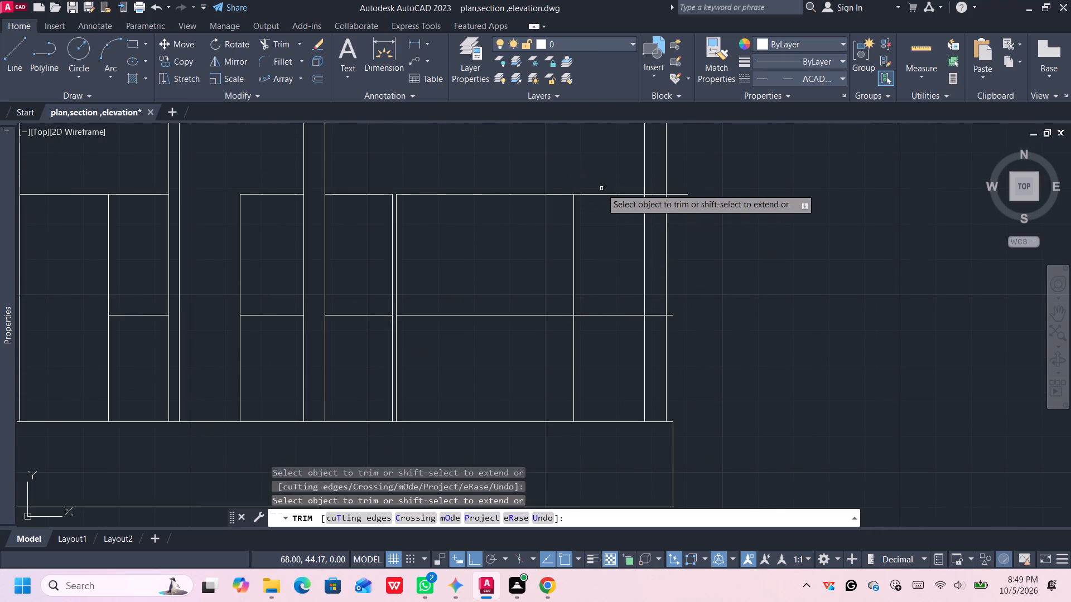
left_click(603, 189)
left_click(612, 357)
left_click(580, 362)
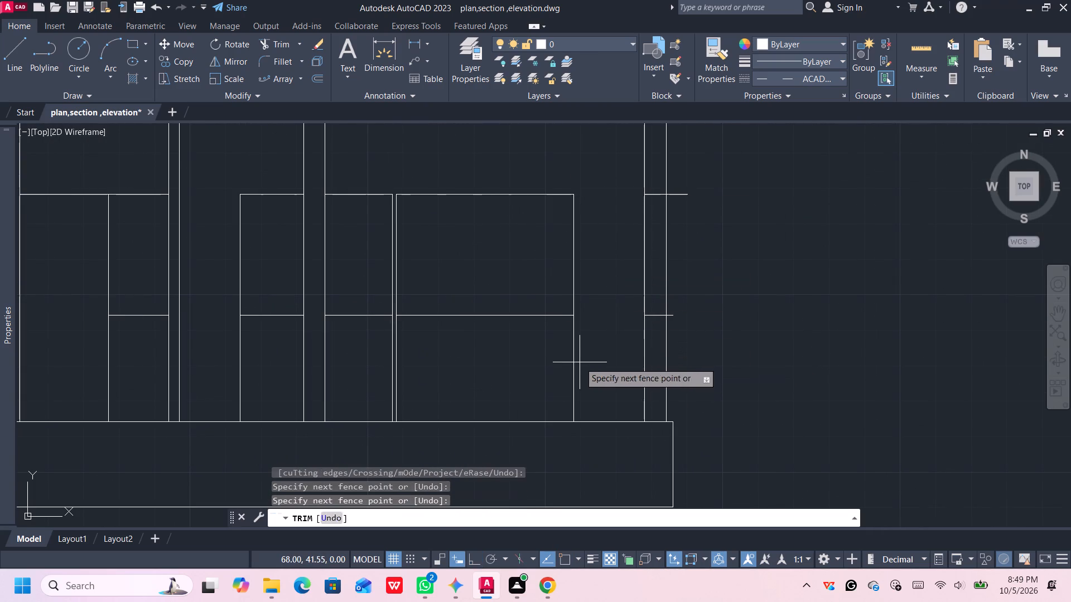
left_click(550, 371)
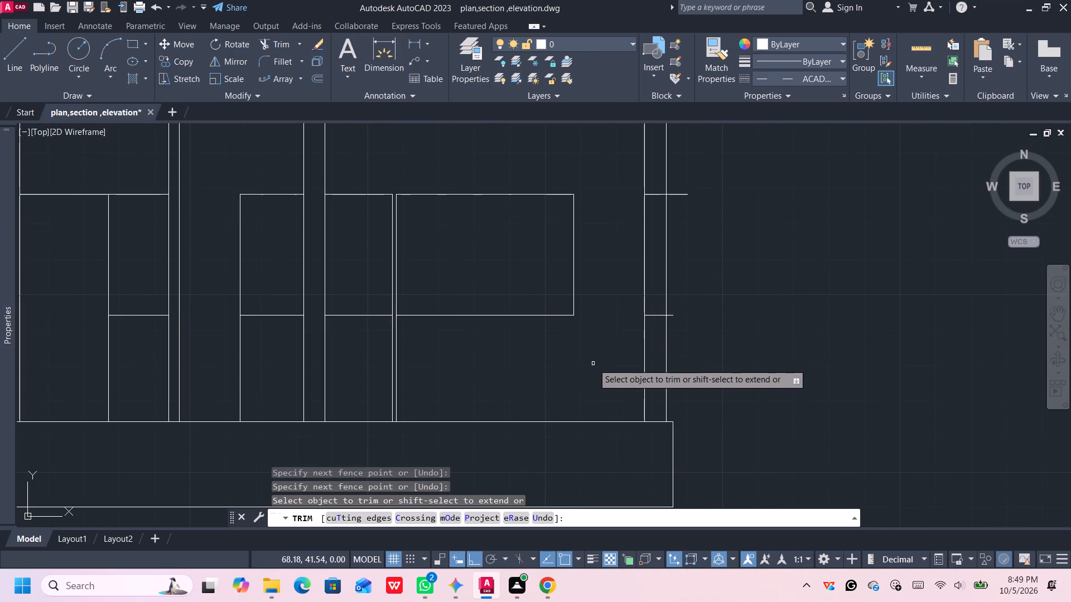
Trim the remaining pieces of both horizontal lines within and beyond the section's right outer wall, and end the trimming.
middle_click_drag(594, 362, 441, 410)
left_click(500, 241)
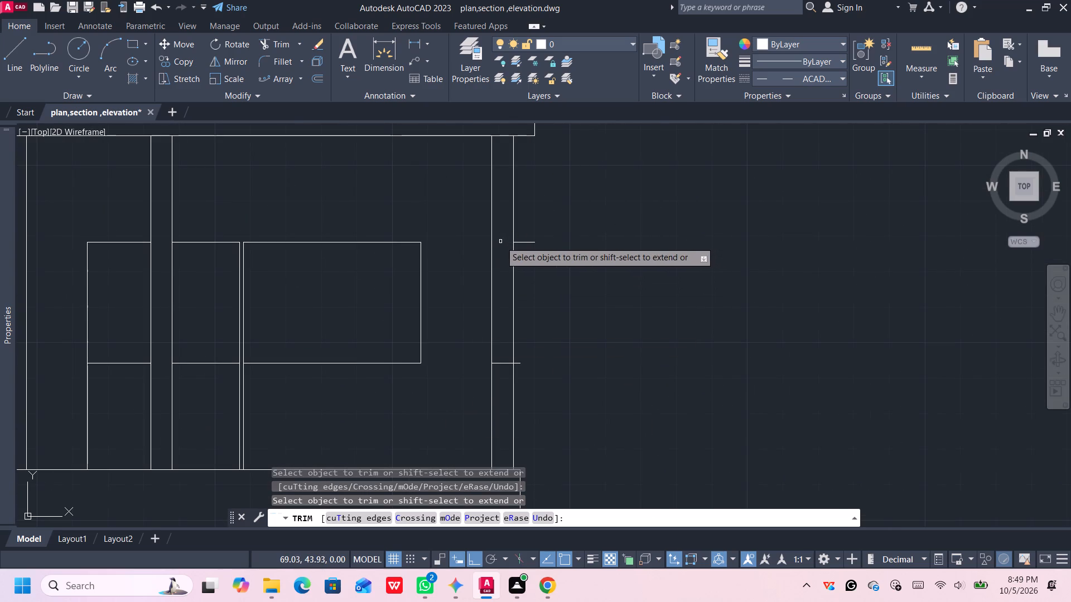
left_click(499, 362)
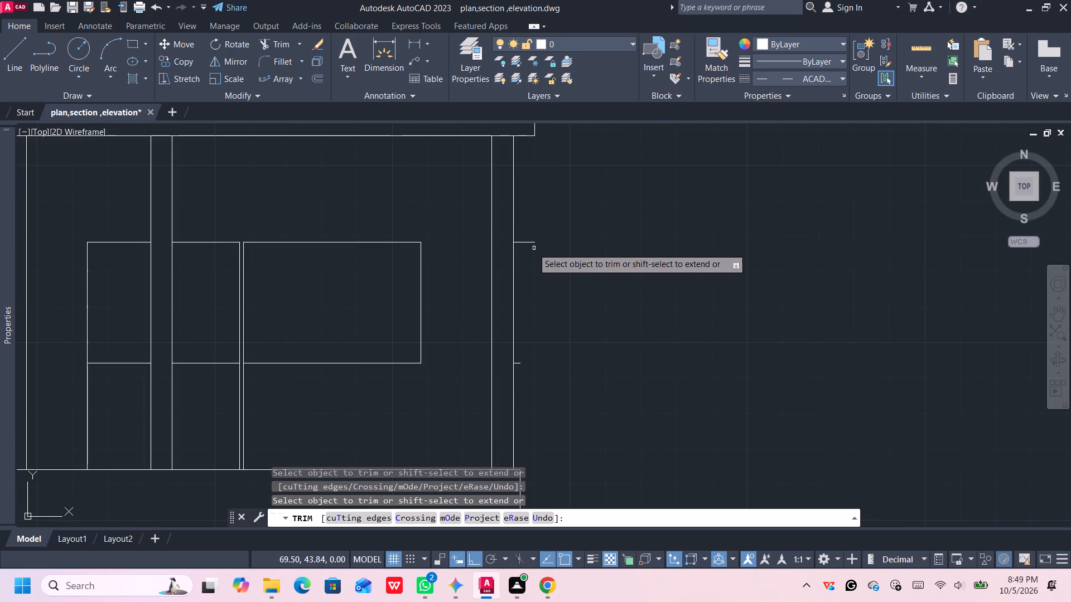
left_click(531, 244)
left_click(519, 365)
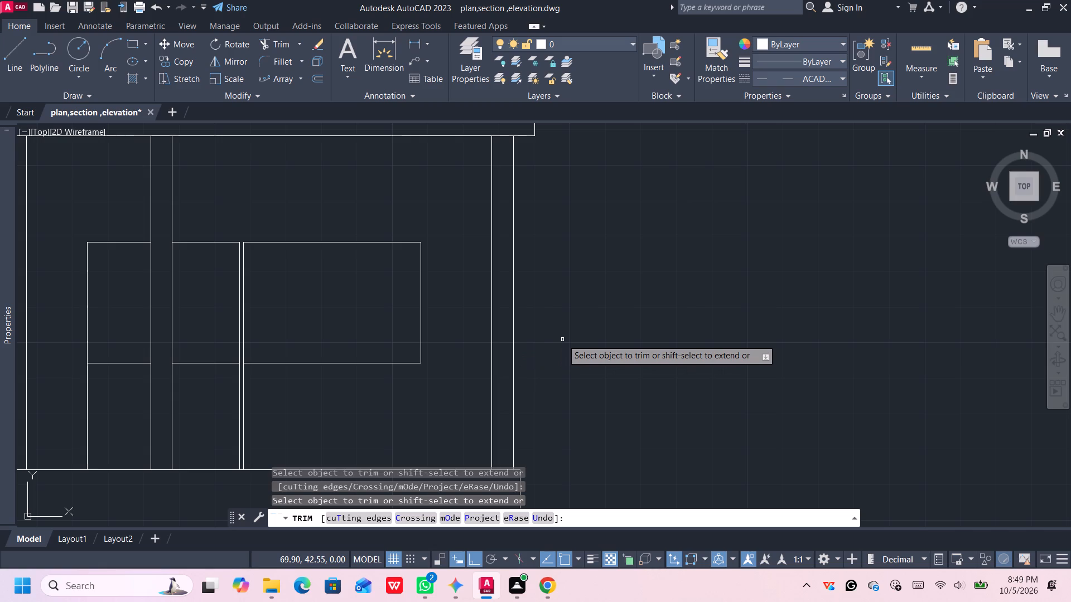
scroll(561, 342, "down", 2)
middle_click_drag(562, 357, 576, 341)
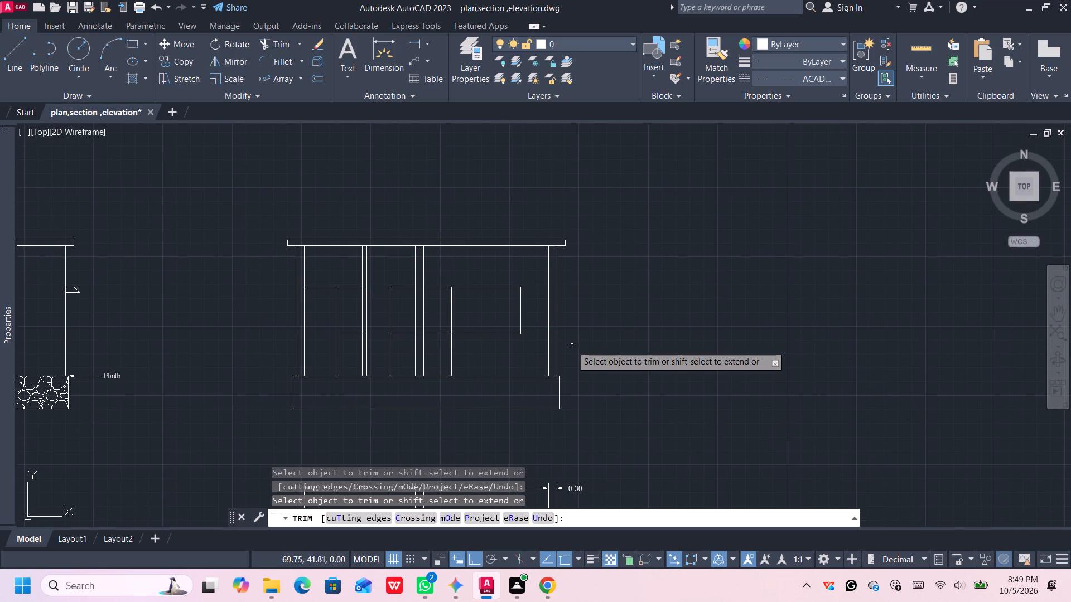
middle_click_drag(506, 356, 508, 356)
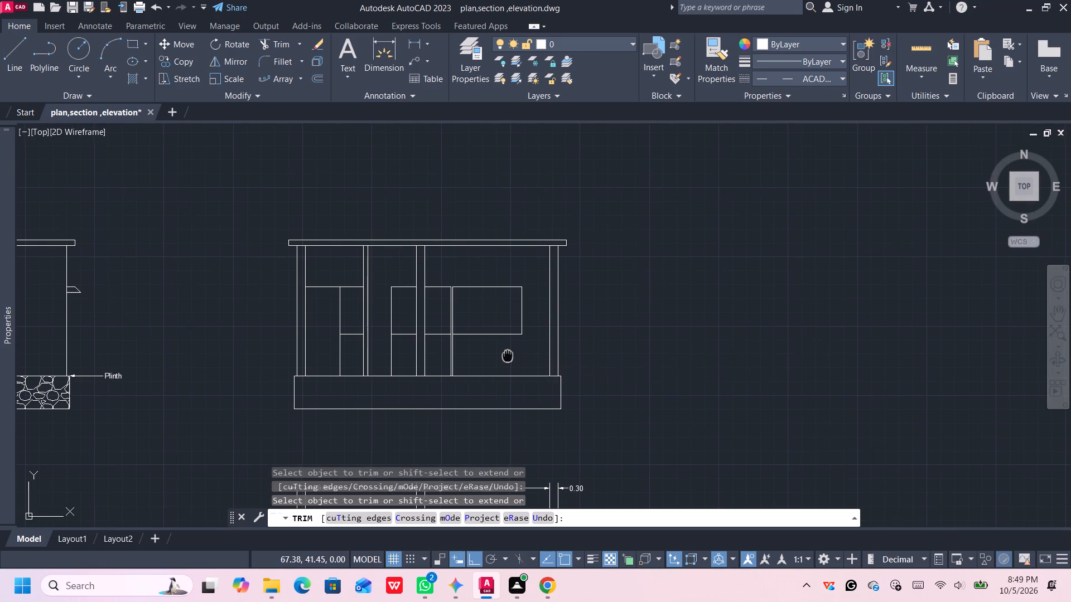
middle_click_drag(508, 356, 570, 351)
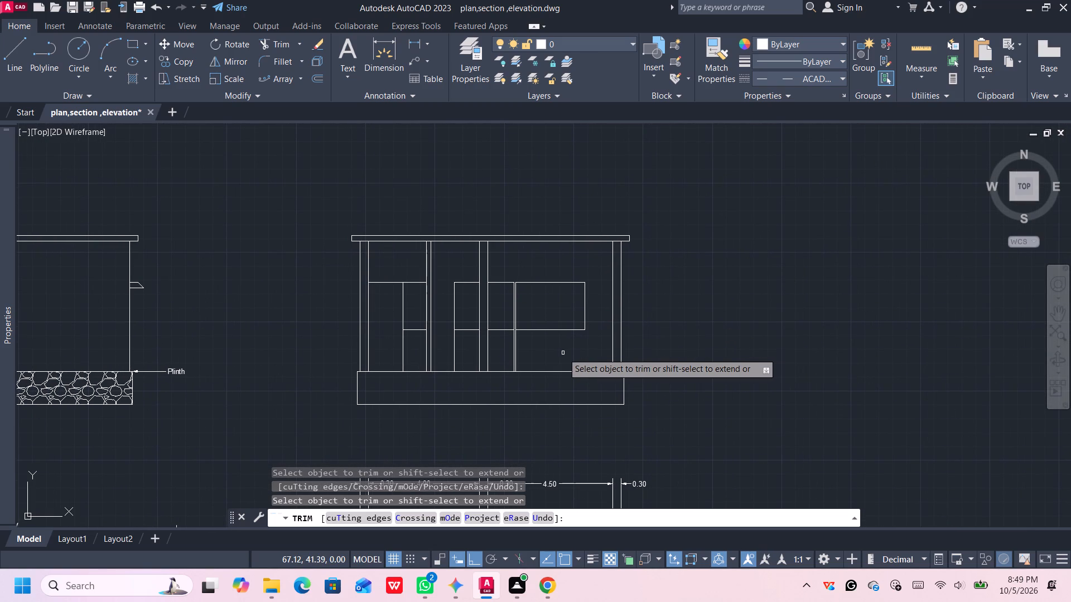
key("less")
key("Escape")
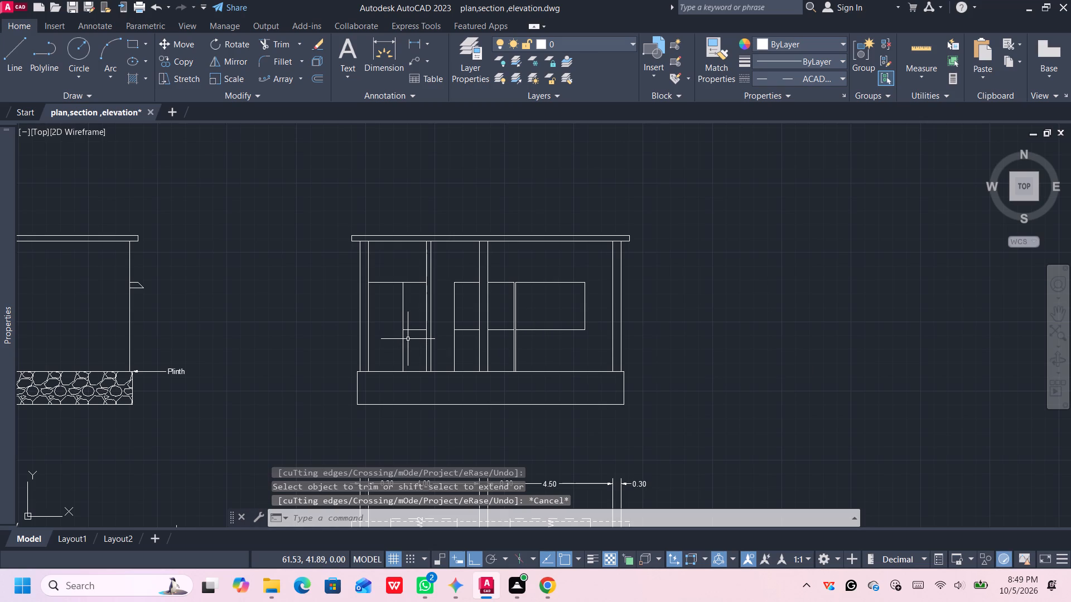
Draw a 0.85 by 3.20 rectangle over the first opening, from its base on the plinth to the upper horizontal at the first partition wall.
scroll(369, 321, "up", 1)
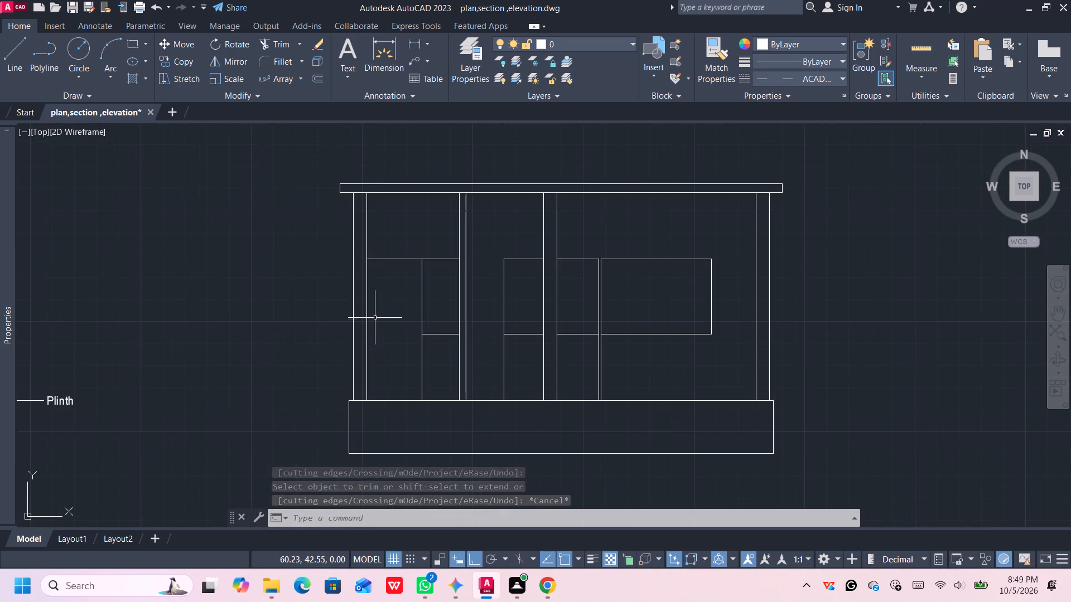
middle_click_drag(438, 366, 430, 341)
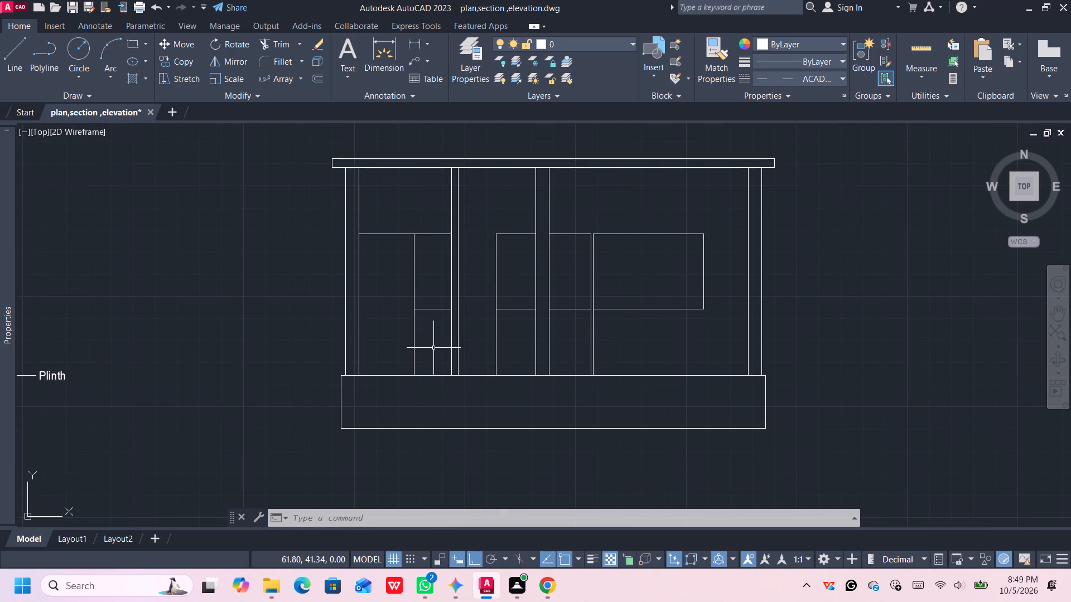
type("re")
key("c")
key("Return")
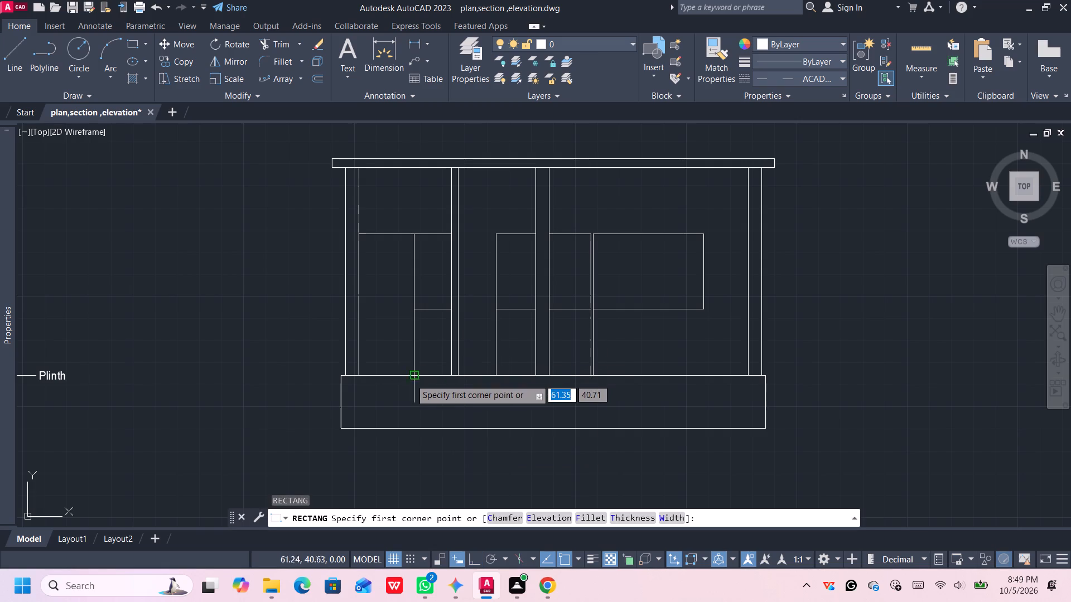
left_click(412, 375)
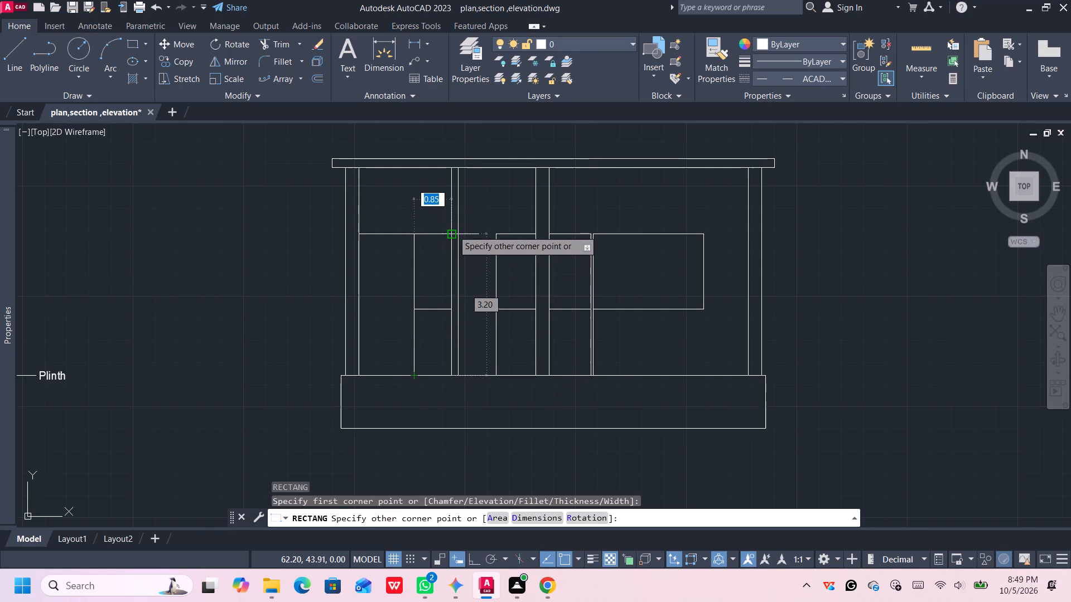
left_click(453, 230)
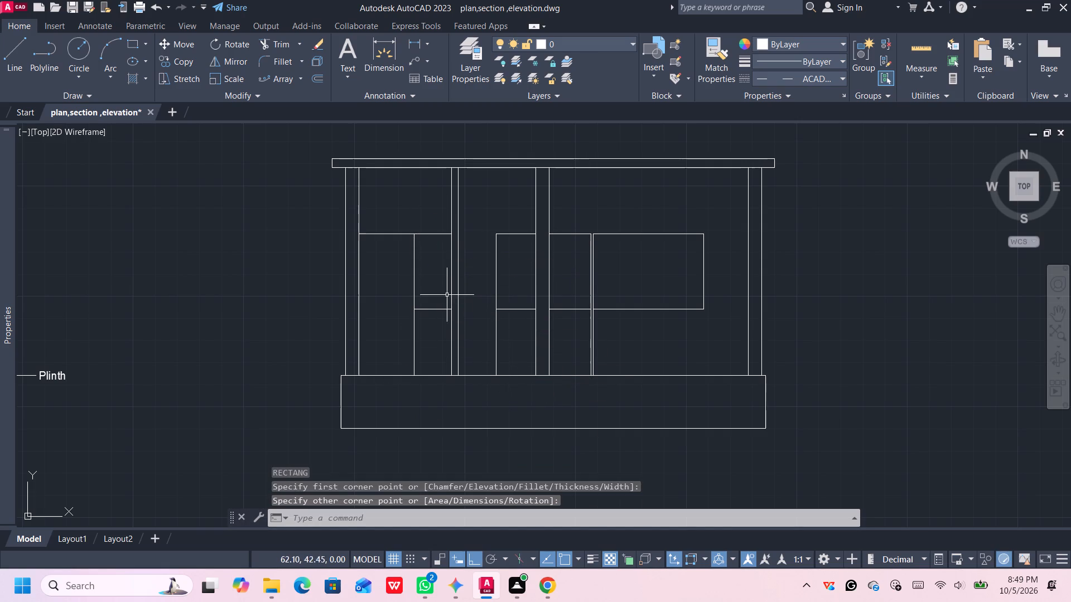
Offset the first door opening's rectangle 0.1 inward to form an inner frame outline.
left_click(432, 234)
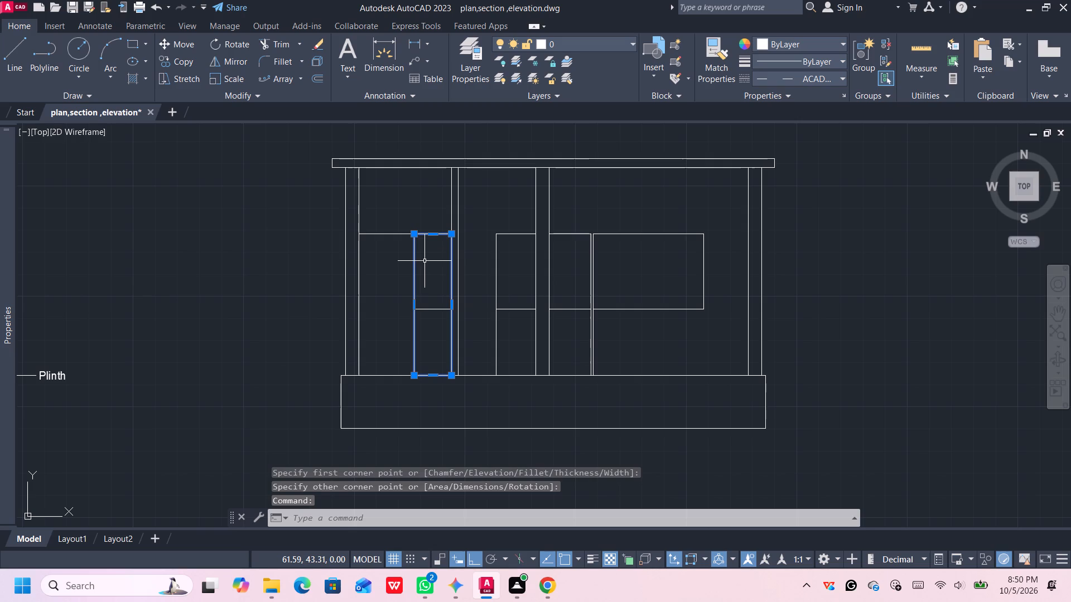
key("o")
key("Return")
left_click(430, 235)
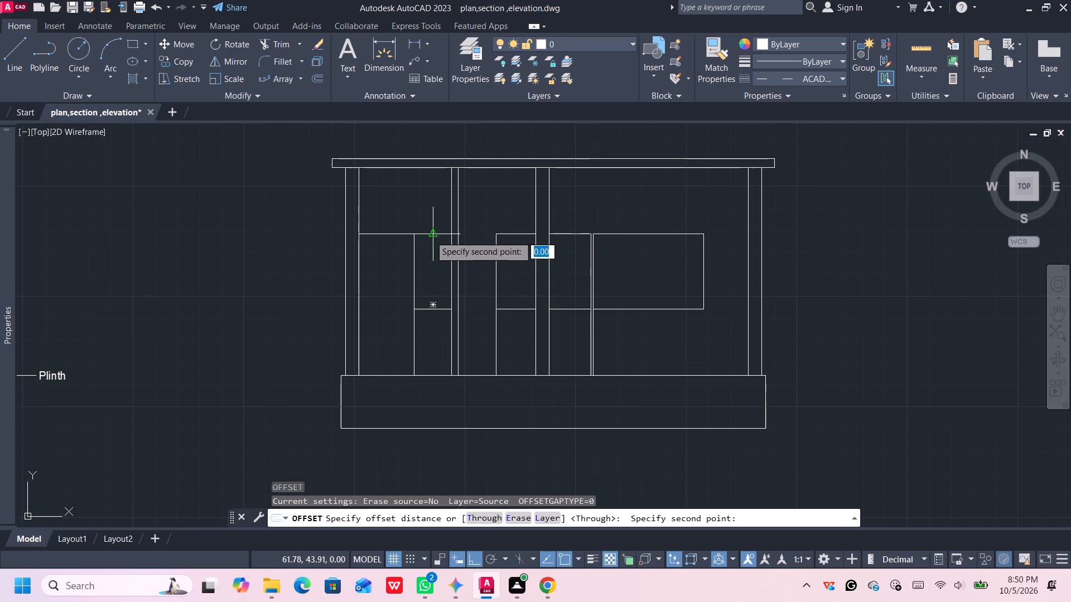
key("0")
key("period")
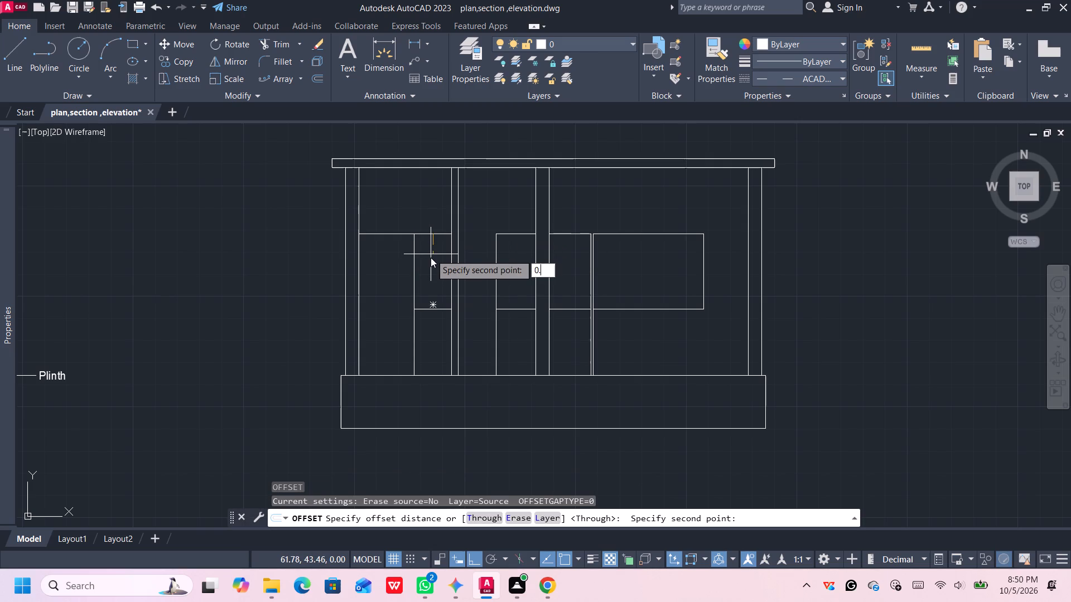
key("1")
key("Return")
left_click(431, 255)
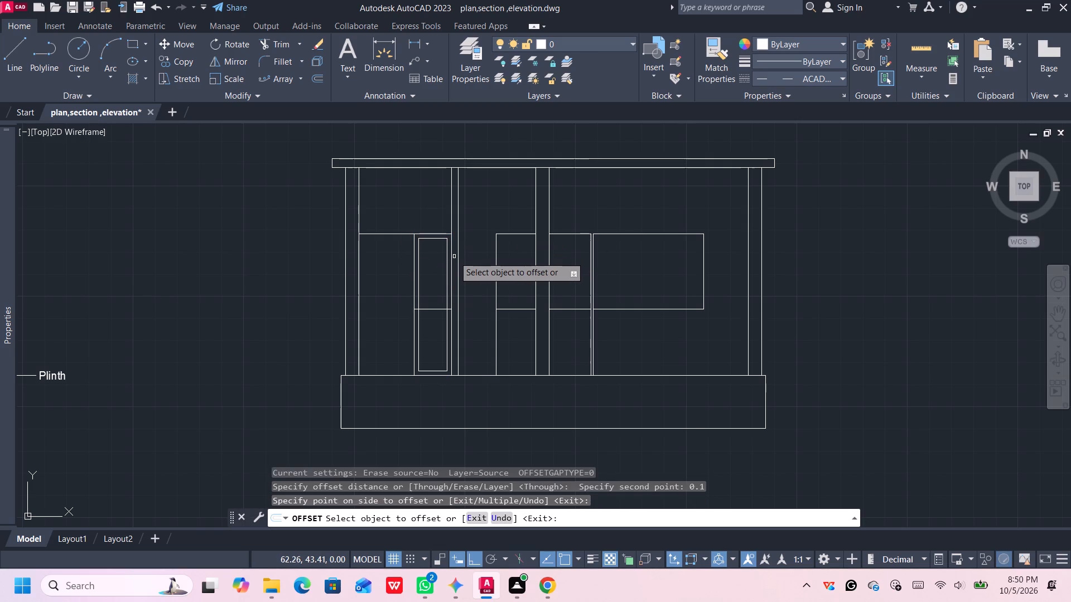
key("Escape")
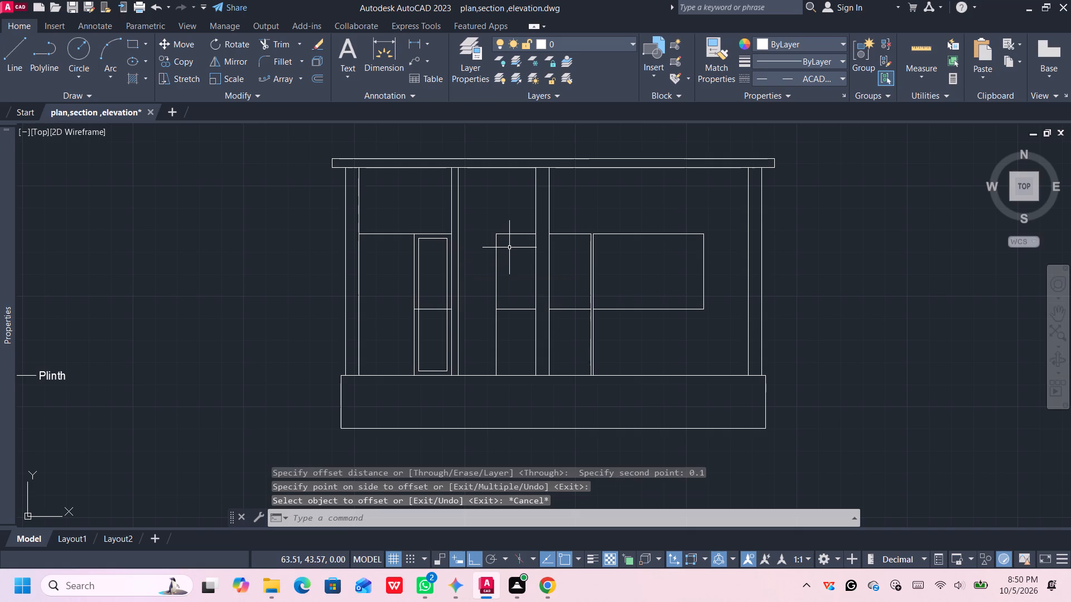
Draw a rectangle over the second door opening, from its base on the plinth to the upper horizontal at the thick middle wall.
type("re")
key("c")
key("Return")
left_click(496, 375)
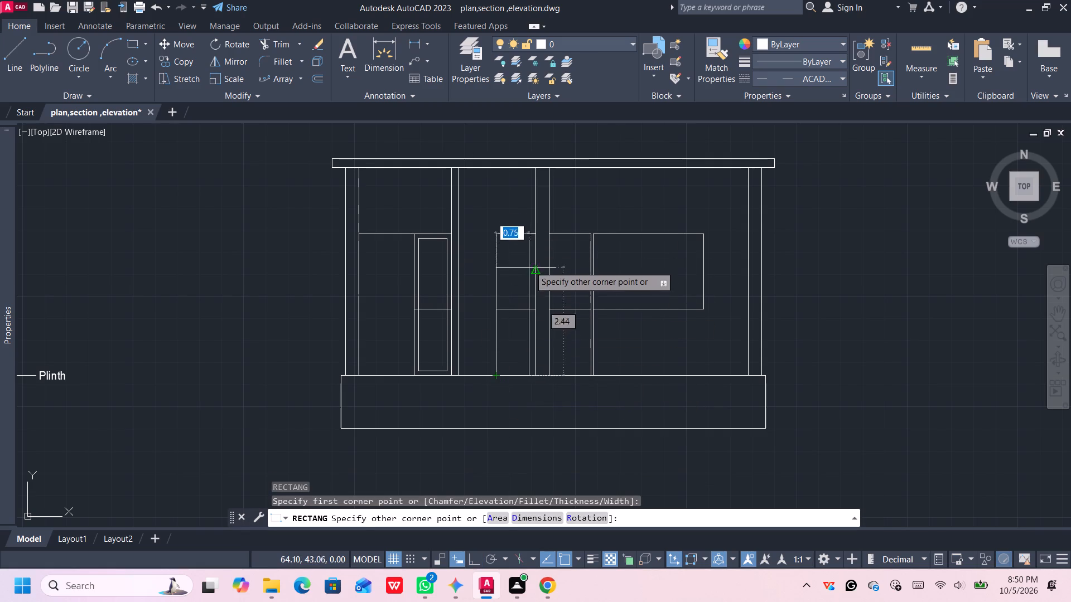
left_click(537, 235)
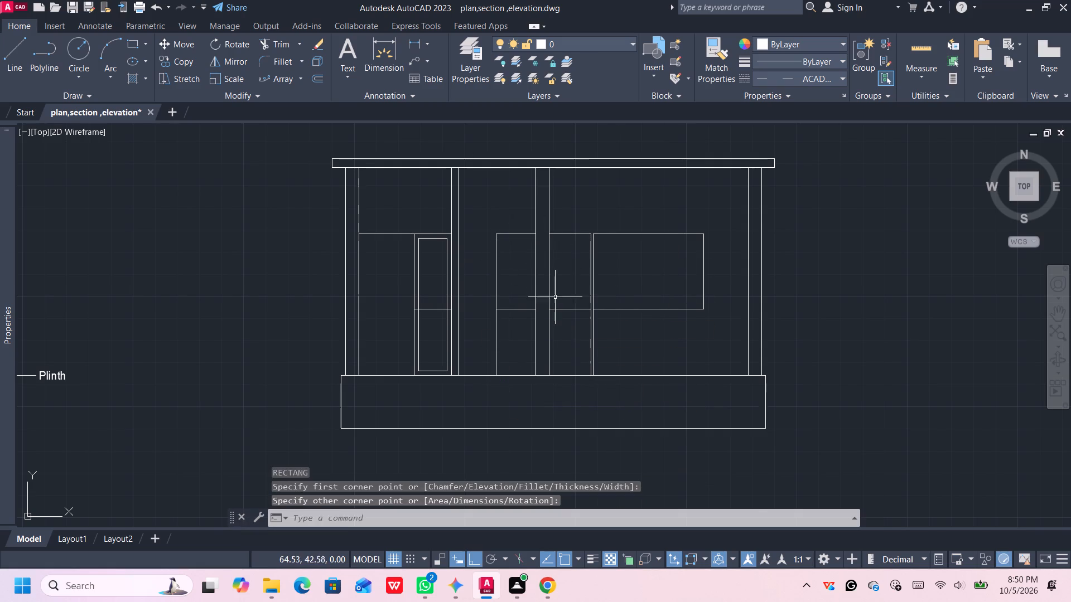
Delete the whole rotated floor plan below the section, including its dimensions.
scroll(557, 323, "down", 1)
middle_click_drag(557, 324, 572, 253)
scroll(569, 310, "down", 3)
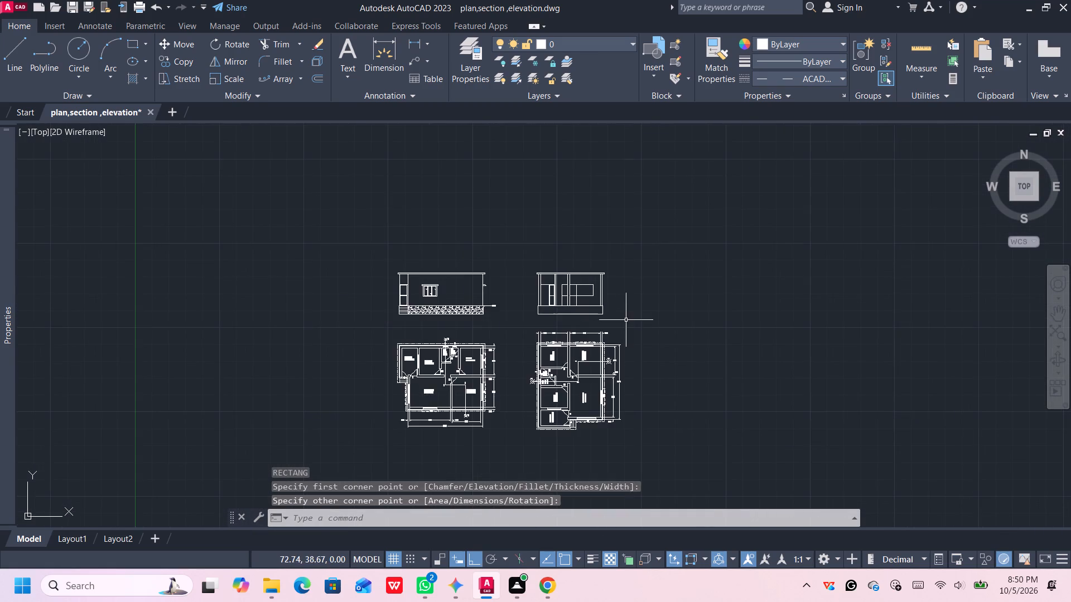
scroll(627, 320, "up", 1)
scroll(629, 320, "down", 1)
middle_click_drag(628, 326, 626, 307)
left_click(629, 305)
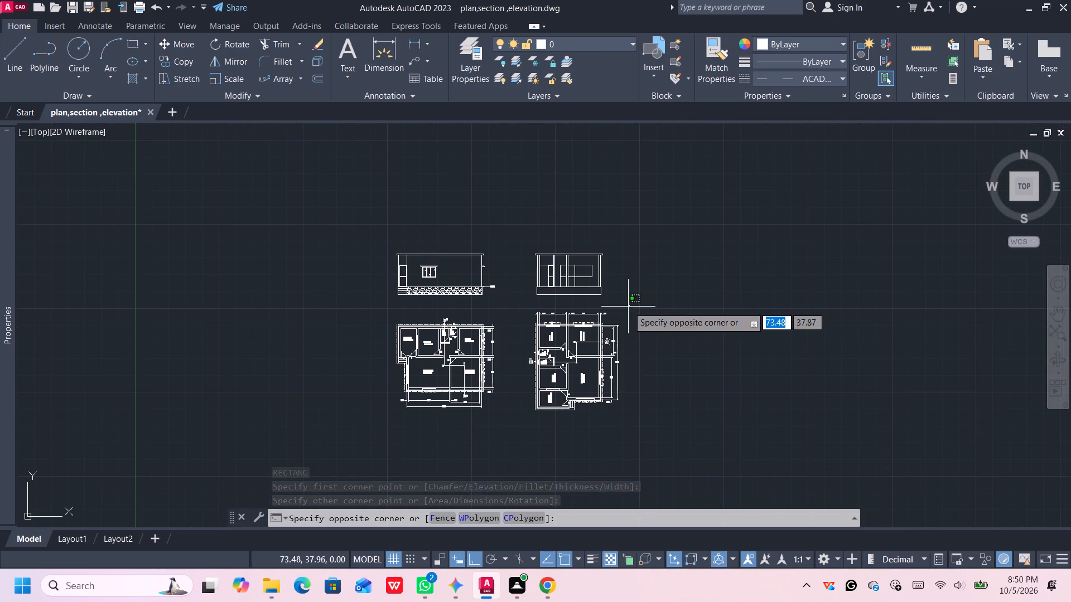
left_click(524, 434)
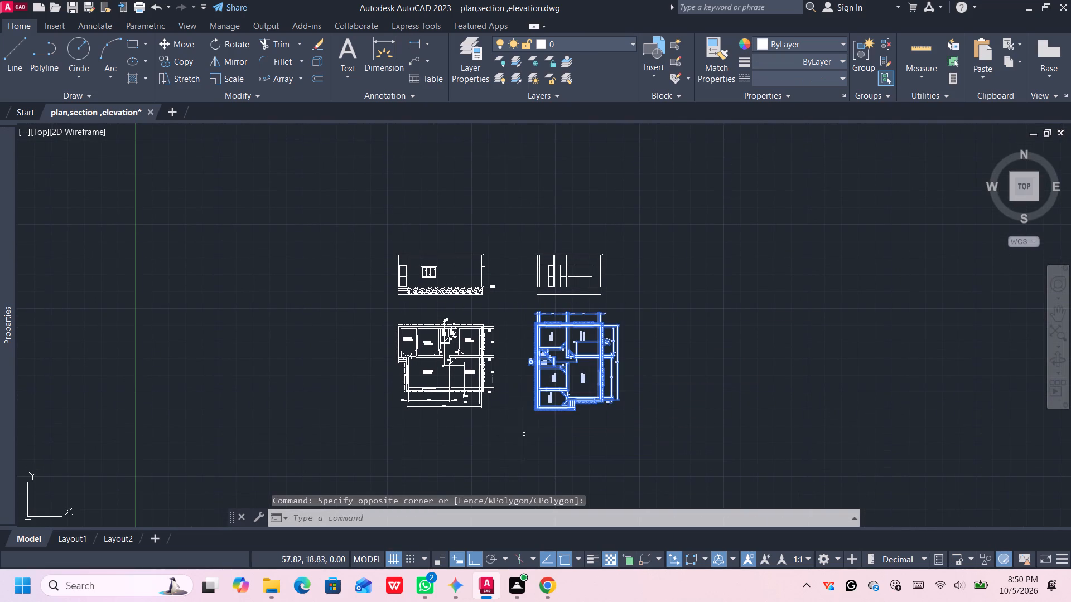
key("Delete")
Draw a rectangle over the third door opening, from the middle wall's base on the plinth to the upper horizontal at the closely spaced vertical pair.
scroll(549, 314, "up", 2)
middle_click_drag(567, 290, 566, 290)
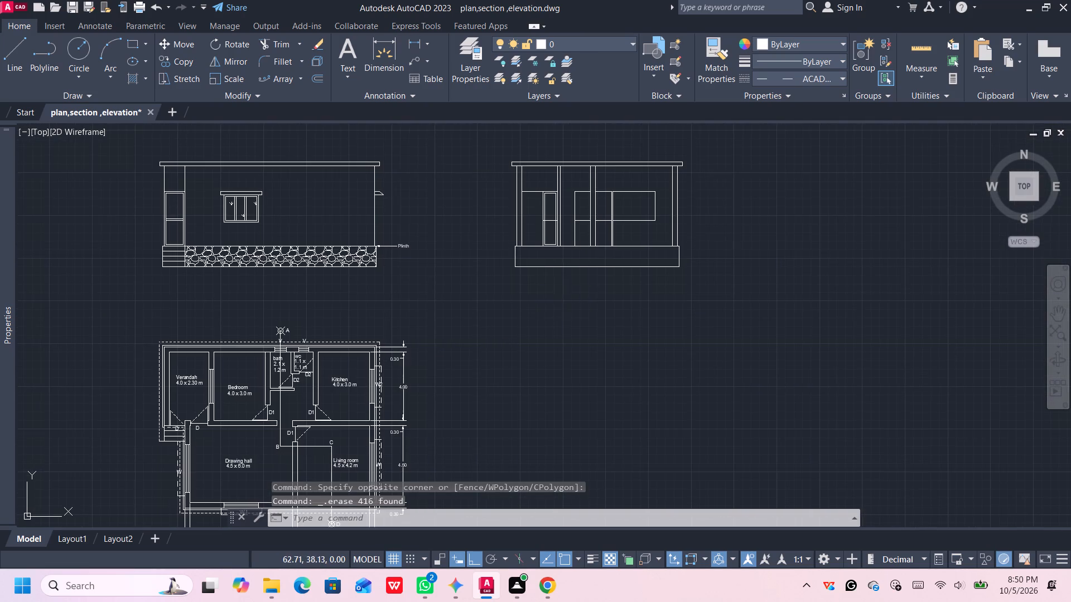
middle_click_drag(566, 290, 433, 387)
scroll(406, 353, "up", 2)
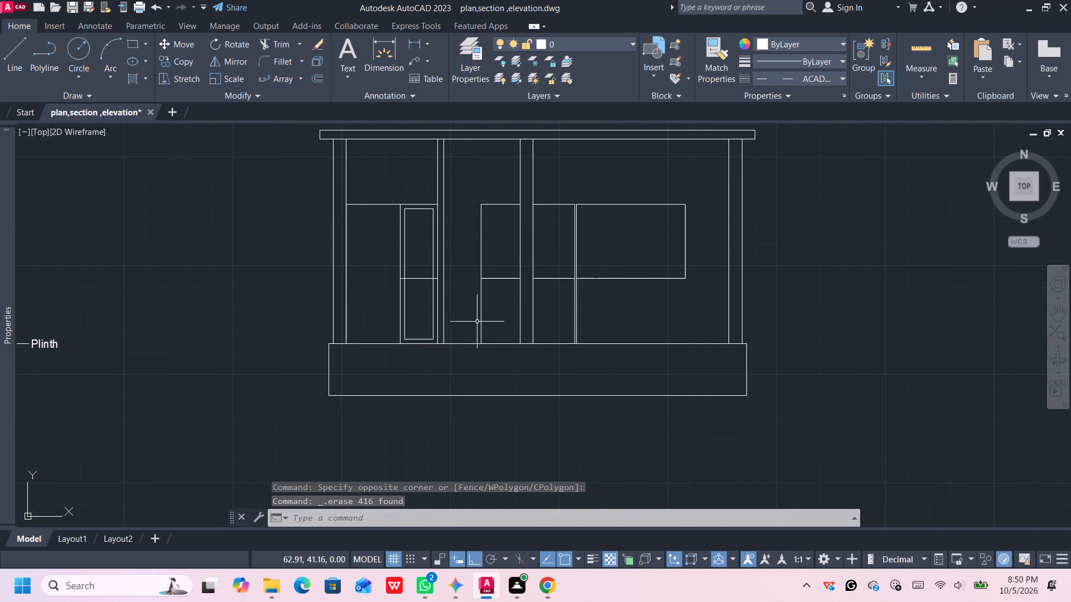
type("rec")
key("Return")
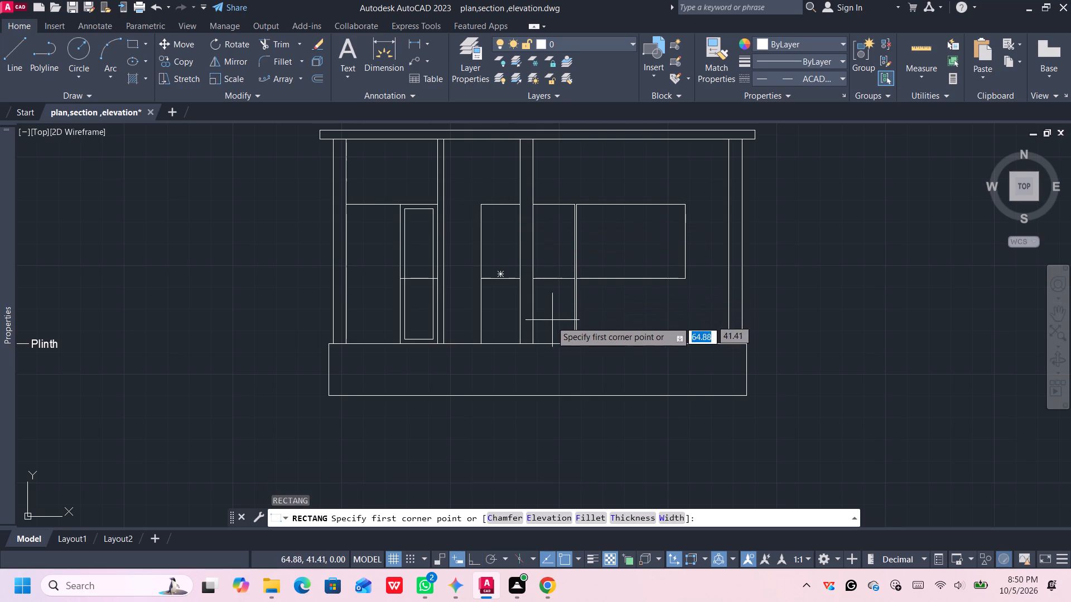
left_click(533, 341)
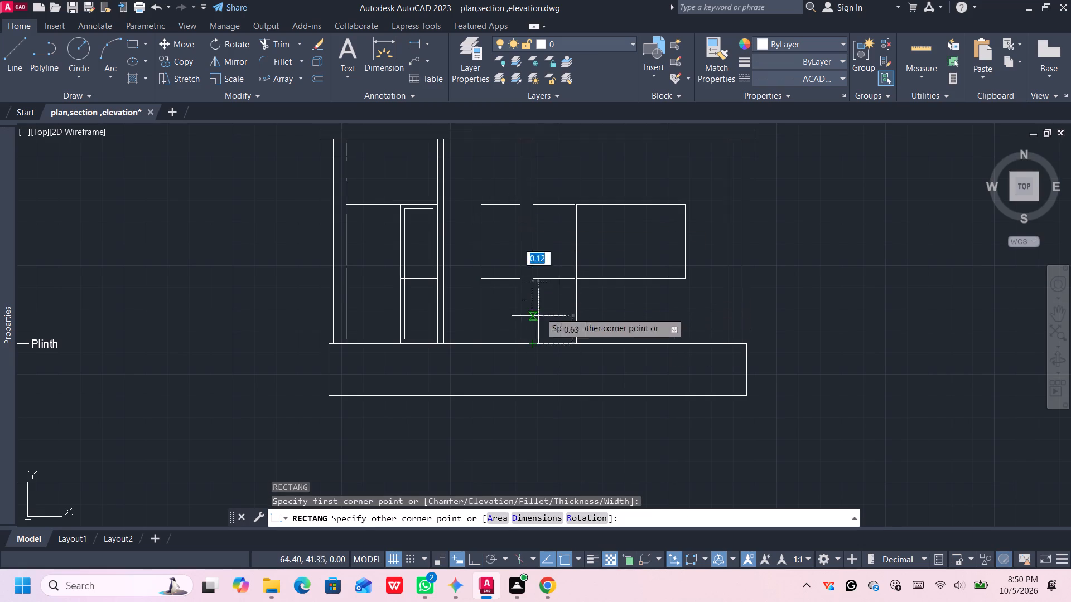
left_click(572, 205)
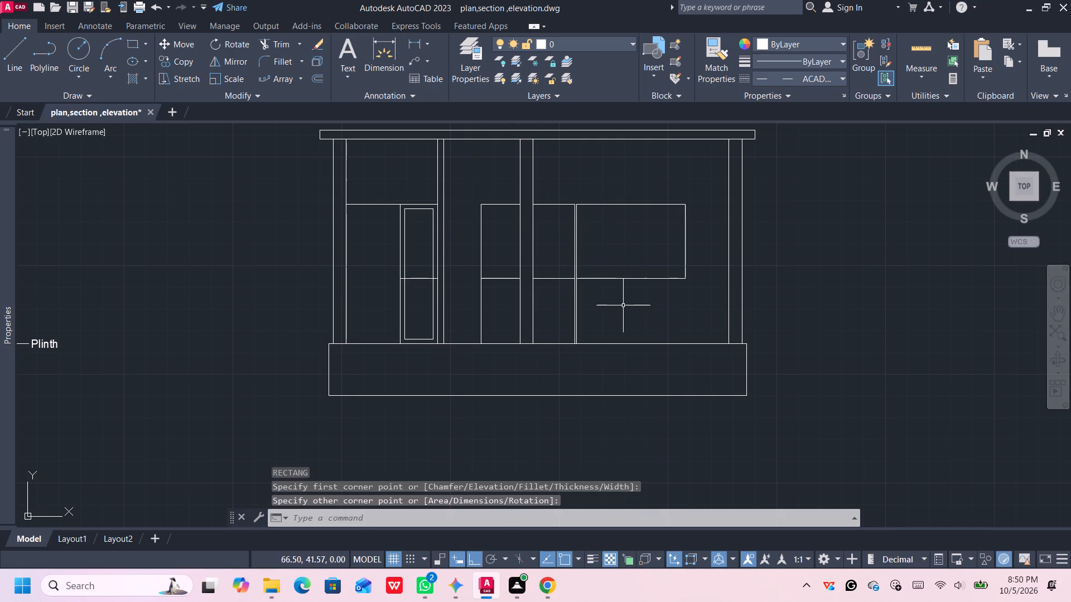
Draw a rectangle over the window outline, from its lower corner at the closely spaced vertical pair to its opposite upper corner.
type("re")
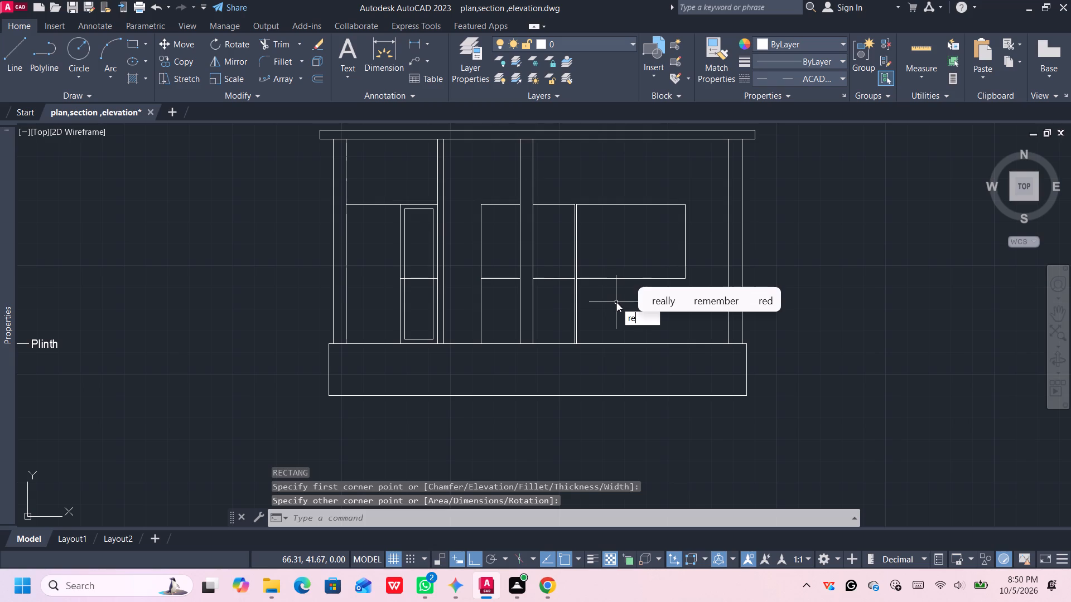
key("c")
key("Return")
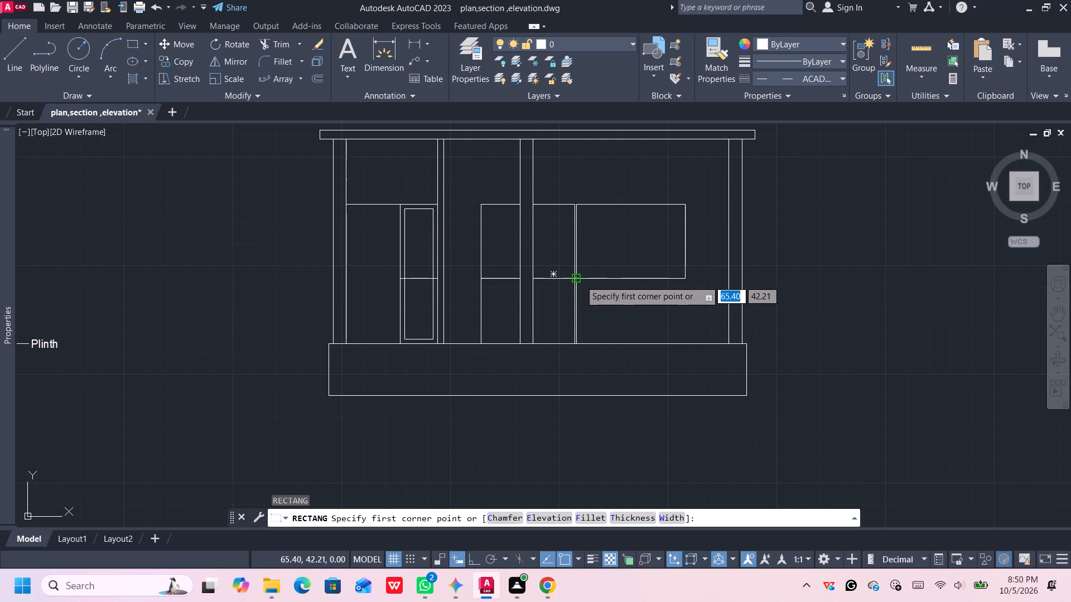
left_click(580, 280)
left_click(684, 204)
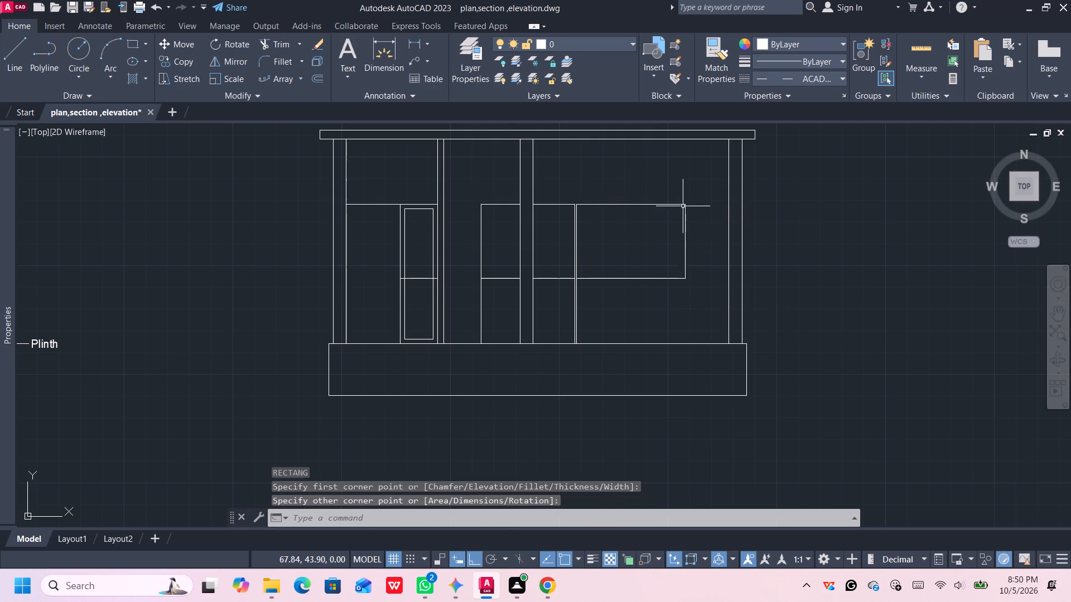
Offset the second door opening's rectangle 0.1 inward to form an inner frame outline.
scroll(499, 208, "up", 1)
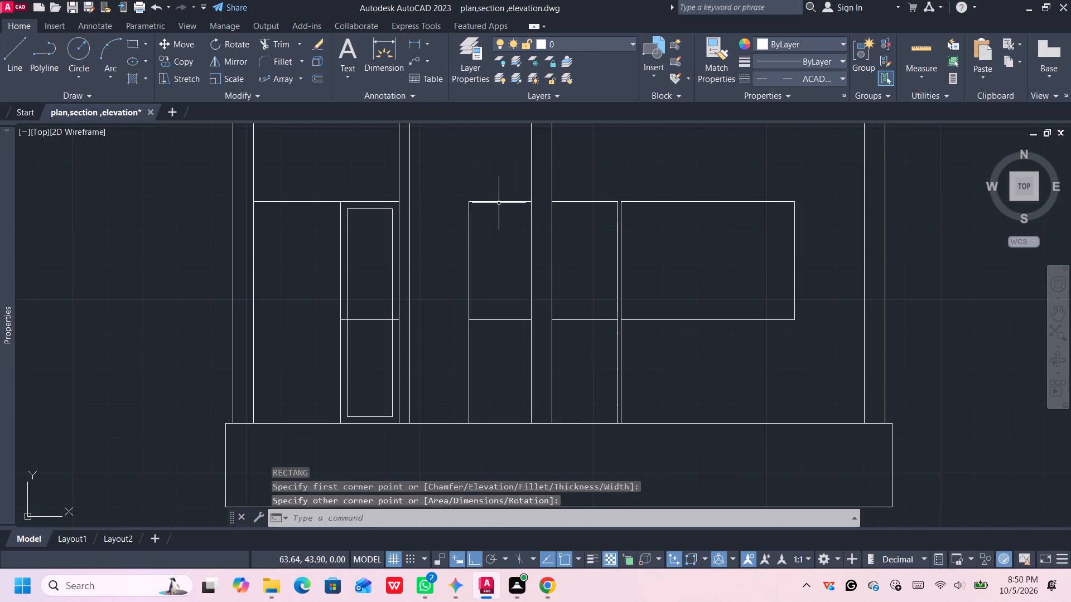
left_click(499, 202)
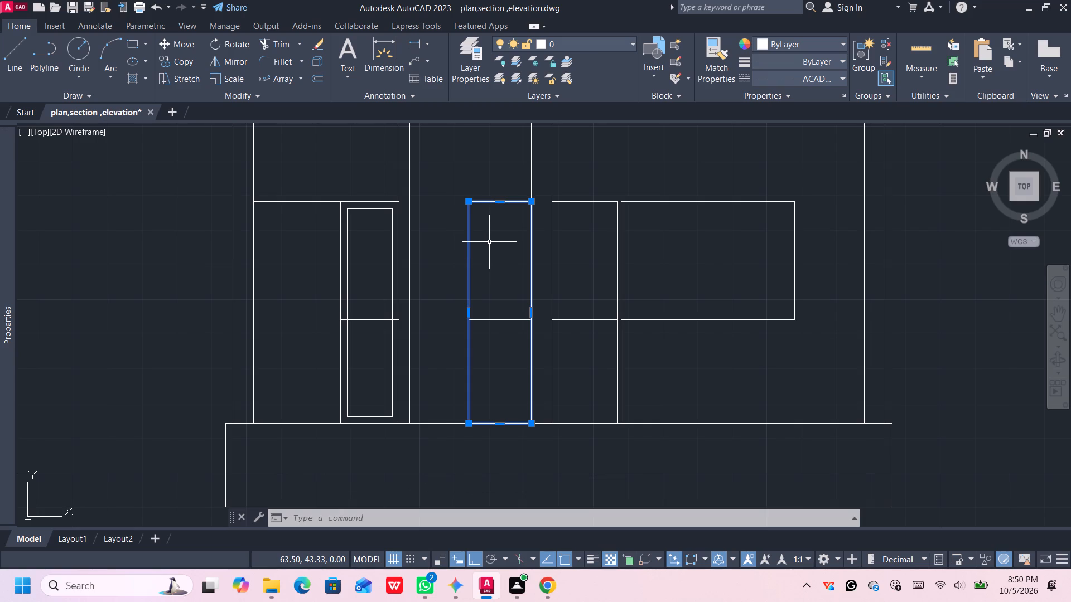
key("o")
key("Return")
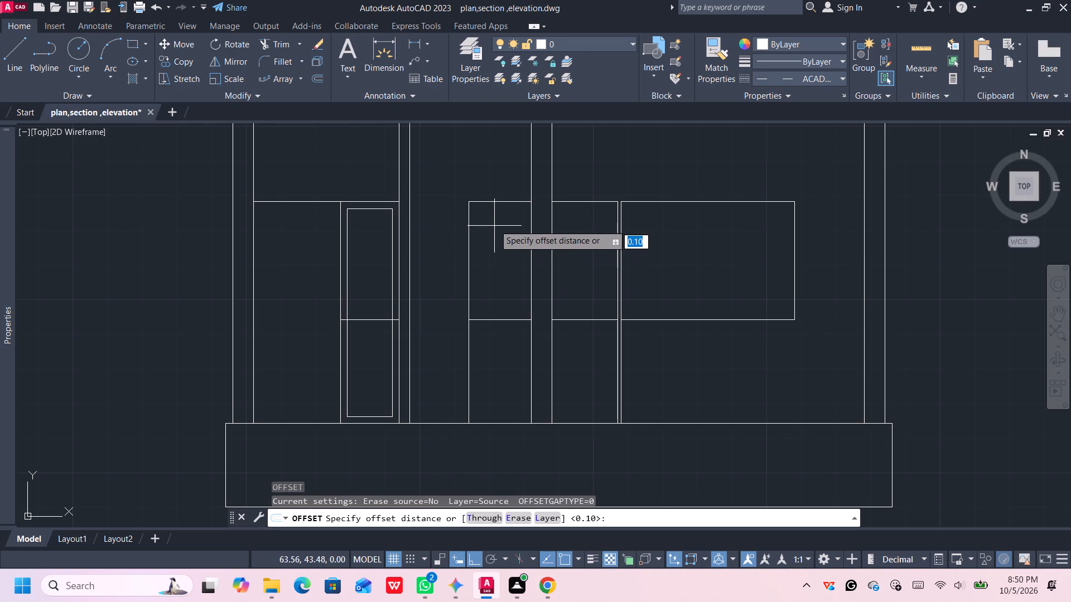
left_click(496, 205)
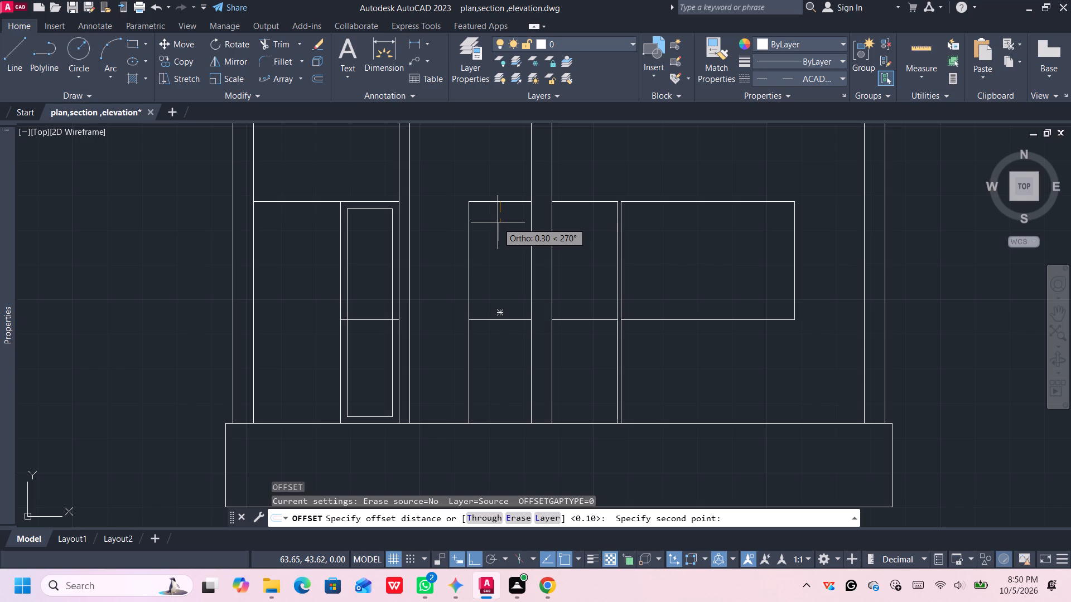
key("0")
key("period")
key("1")
key("Return")
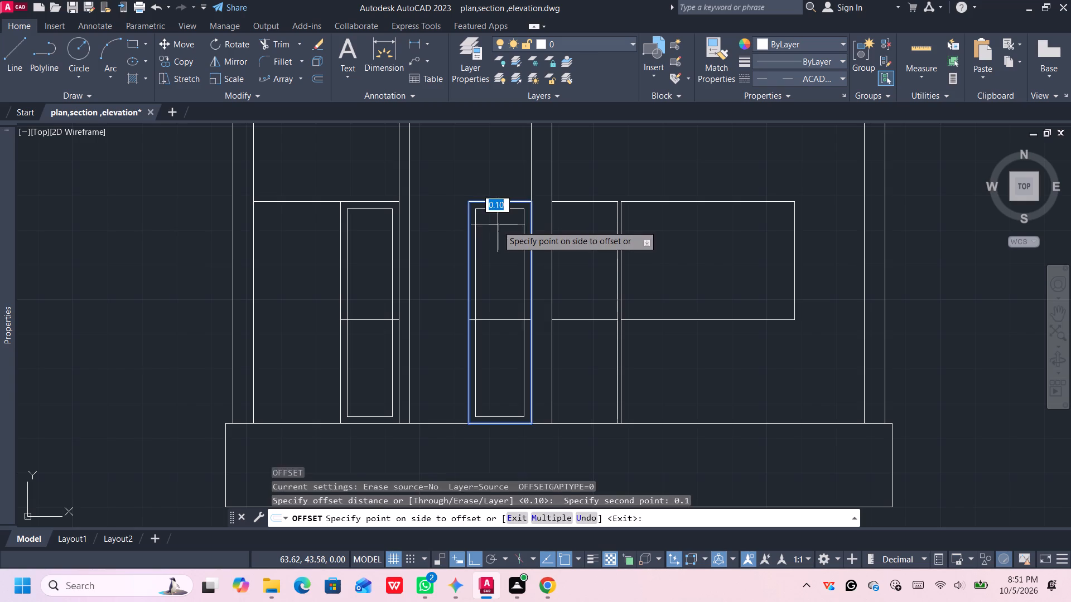
left_click(498, 225)
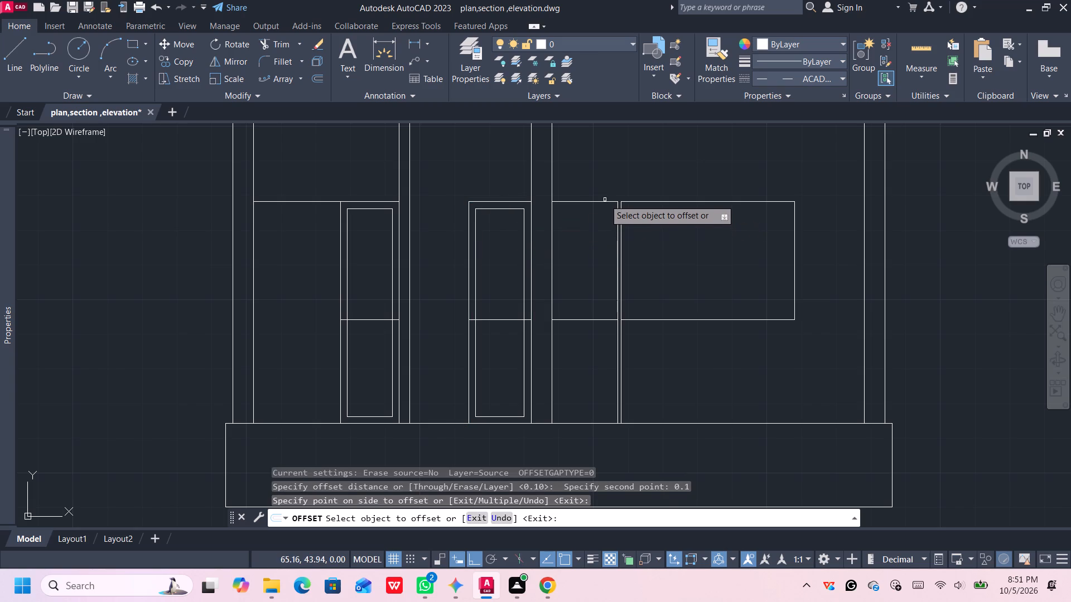
Offset the third door's rectangle and the window's rectangle inward by the same 0.1, and end the offsetting.
left_click(605, 201)
left_click(599, 232)
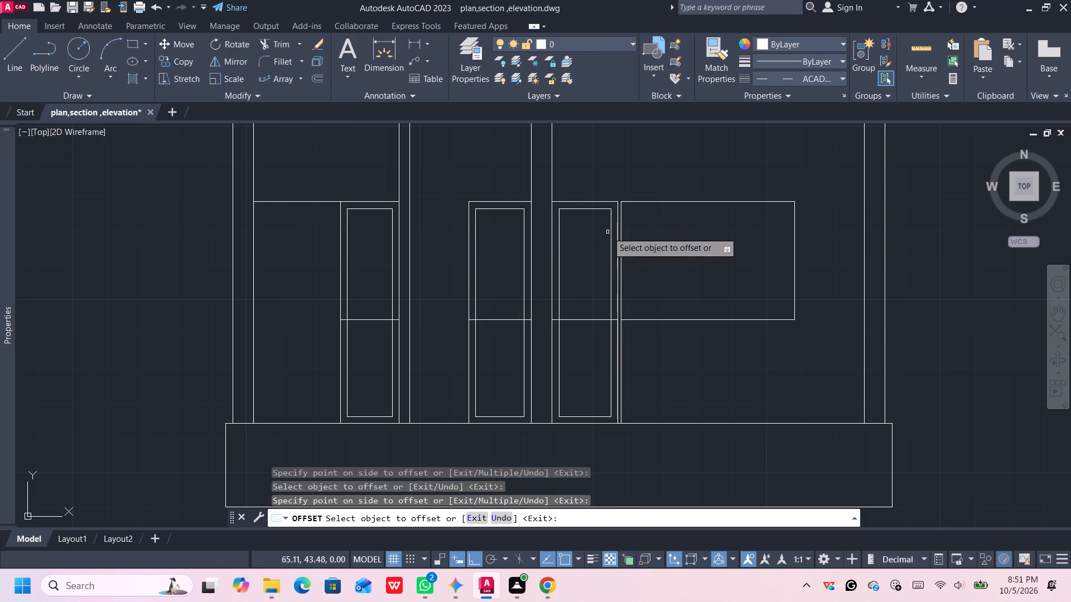
left_click(689, 203)
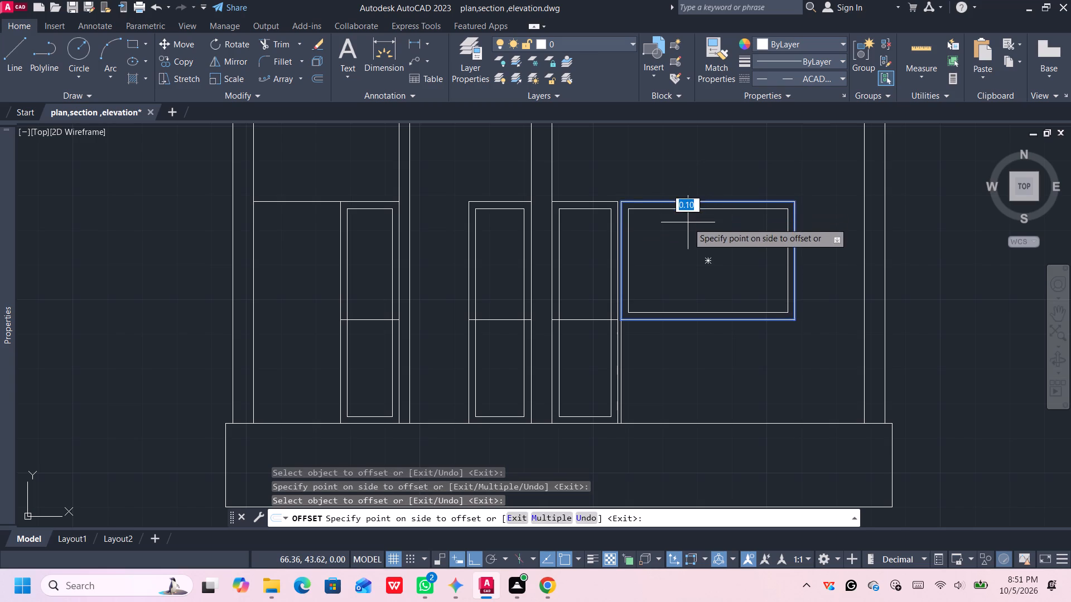
left_click(688, 222)
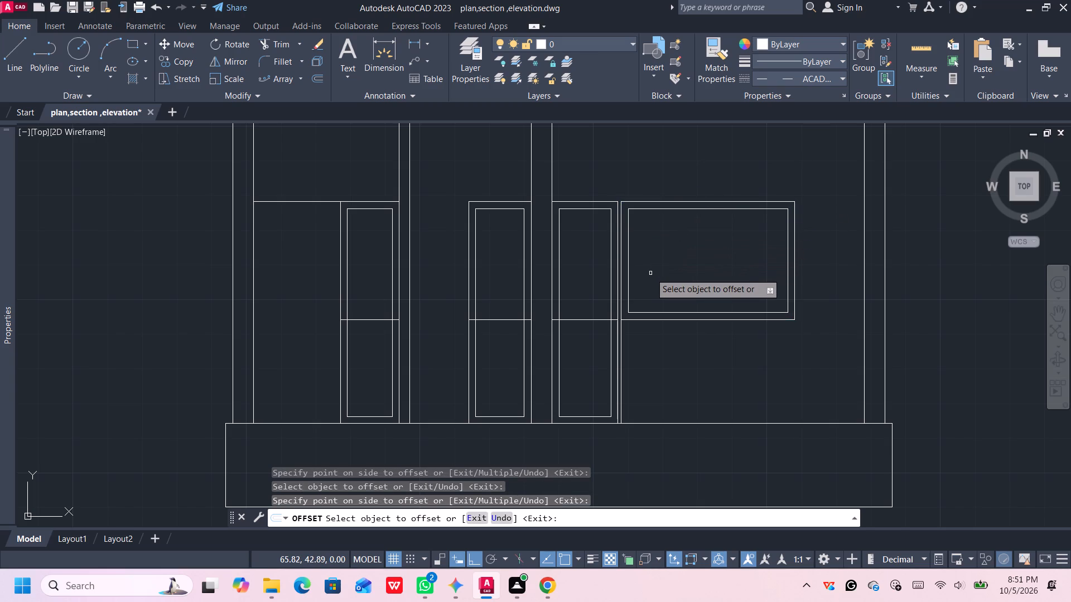
key("Escape")
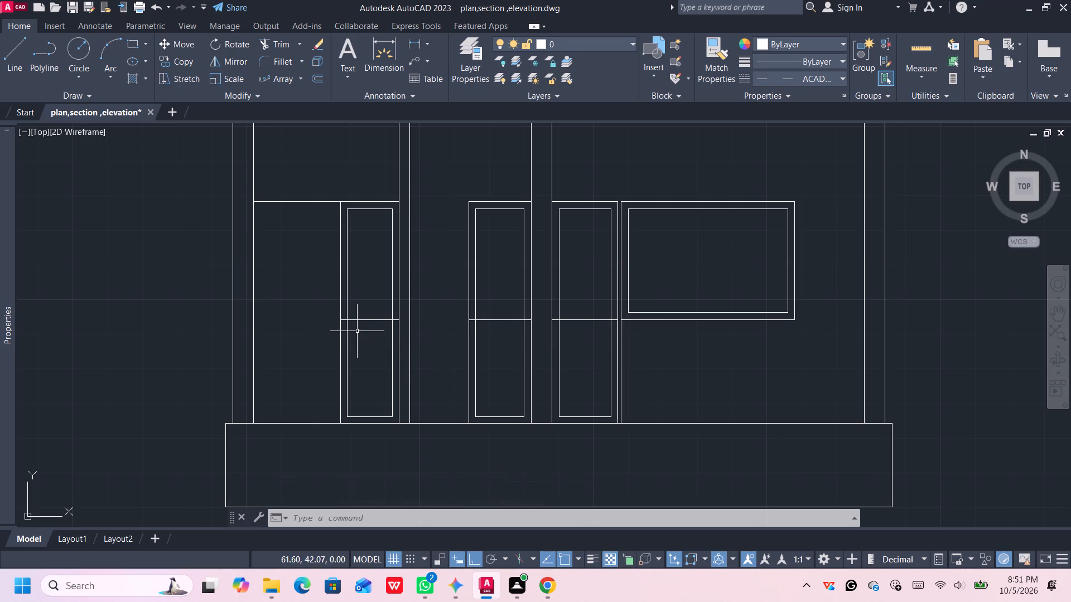
Trim the ends of the mid-height horizontal line between the outer and inner frames of all three doors.
scroll(351, 323, "up", 1)
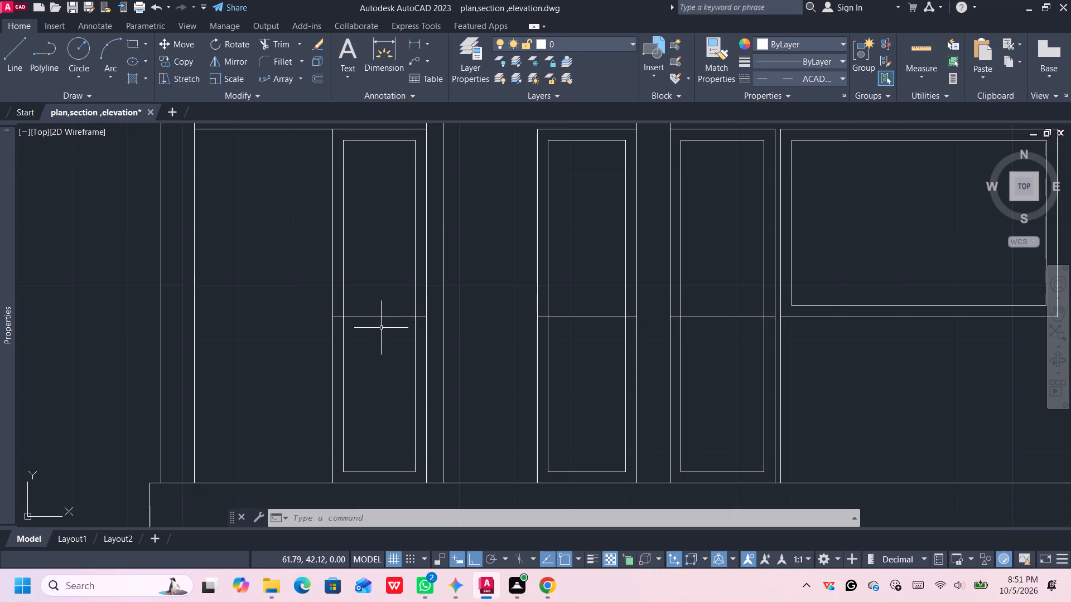
type("tr")
key("Return")
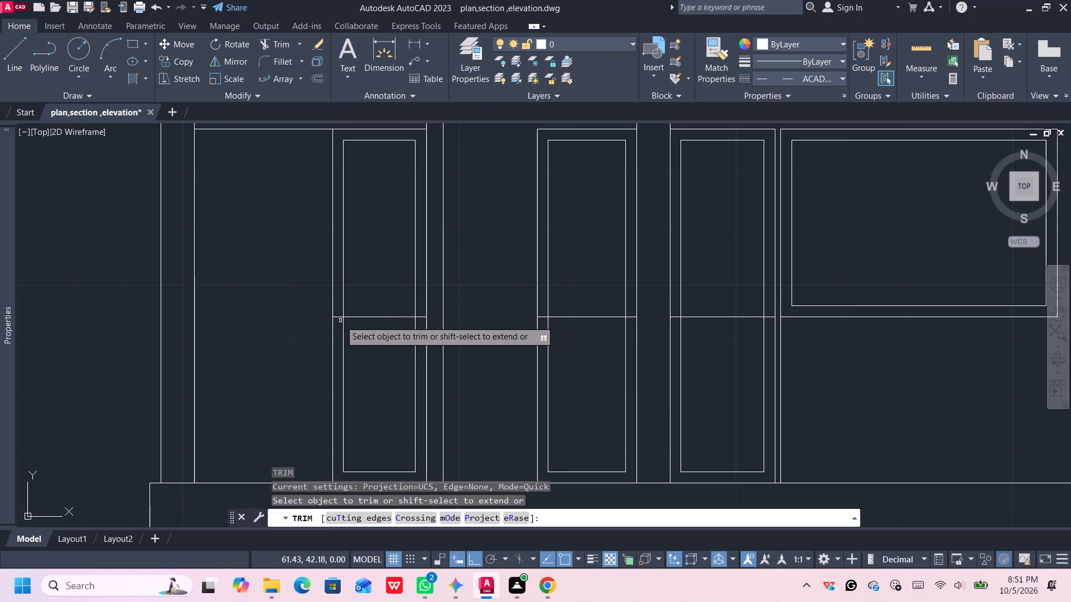
left_click(340, 318)
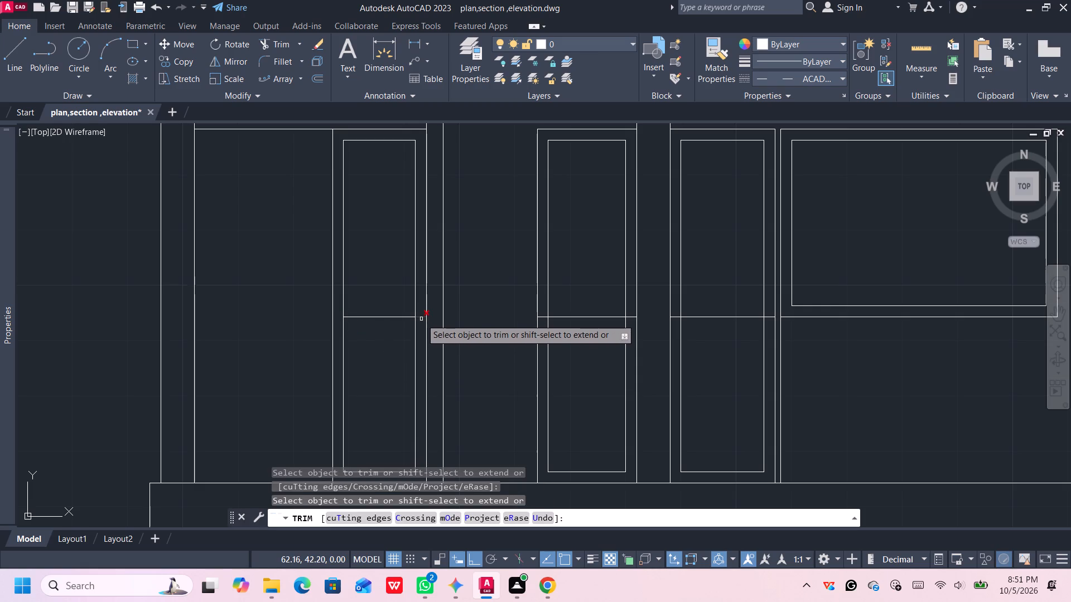
left_click(421, 317)
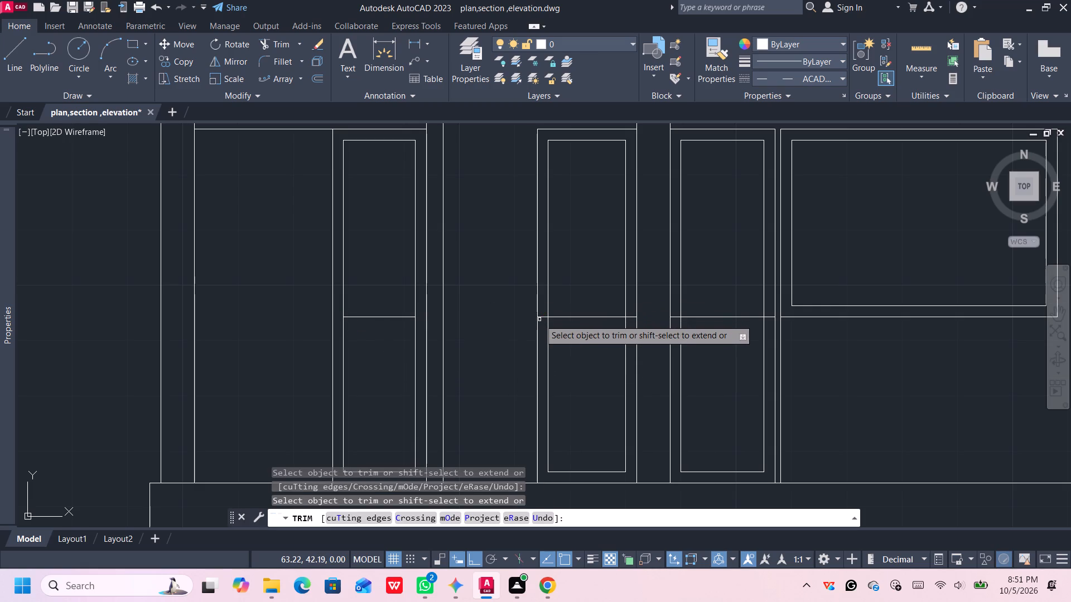
left_click(541, 317)
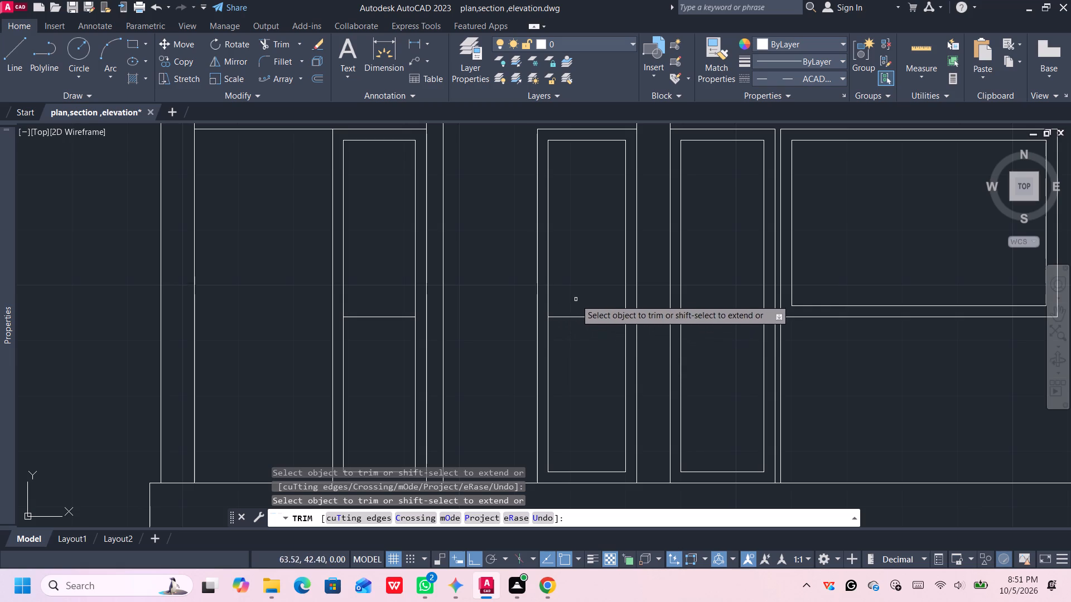
left_click(630, 316)
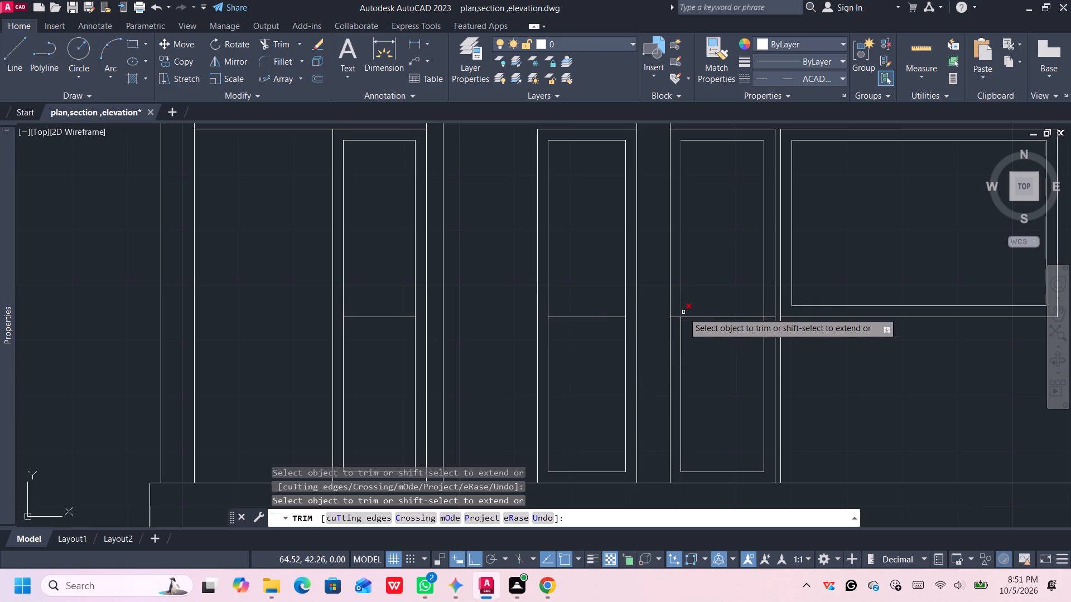
left_click(674, 318)
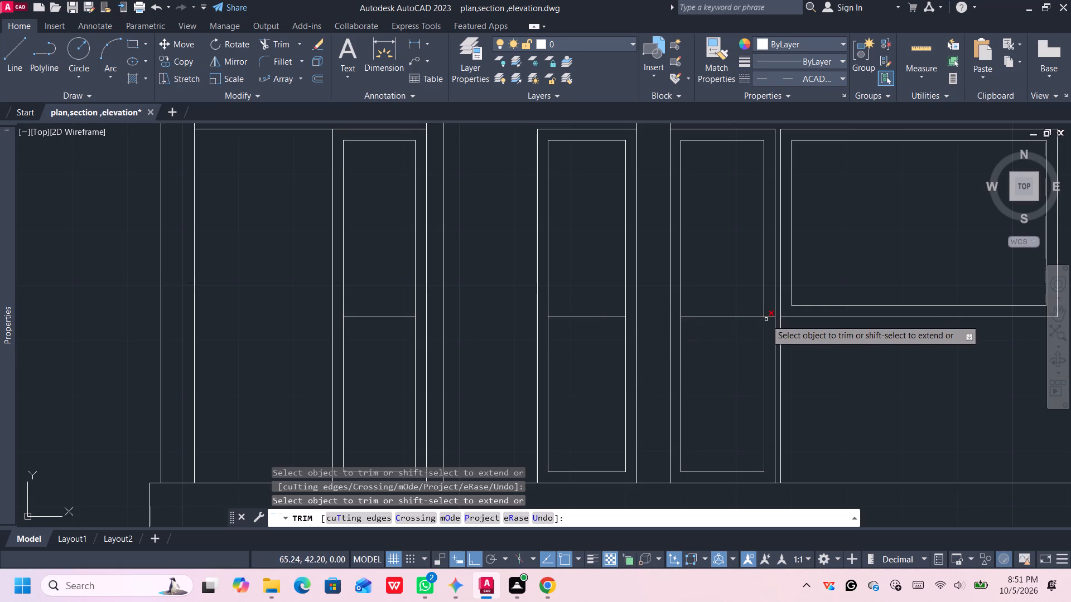
left_click(768, 317)
scroll(841, 375, "down", 1)
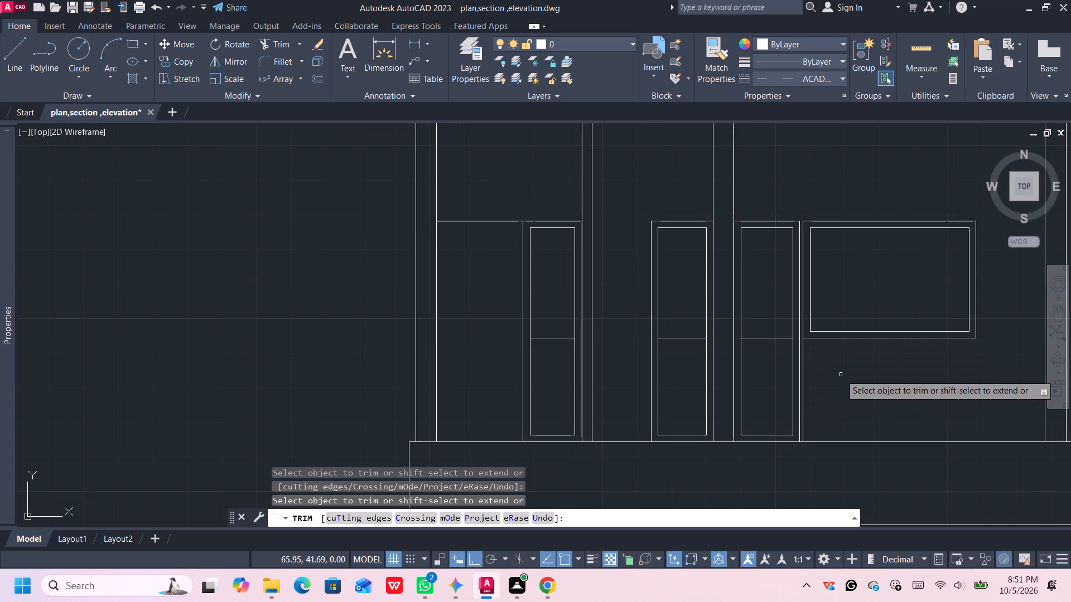
middle_click_drag(842, 376, 821, 360)
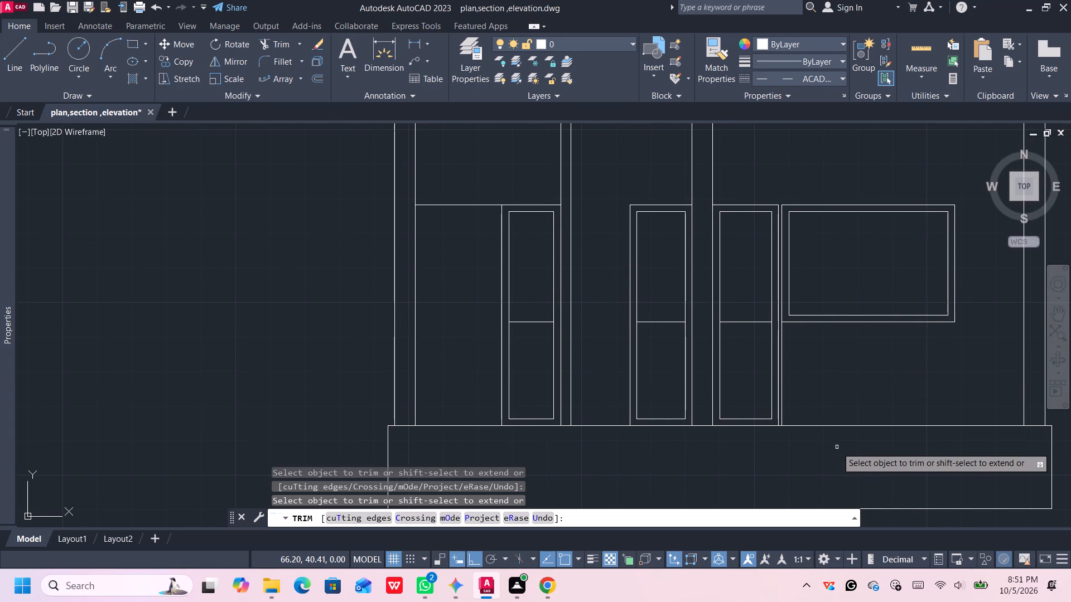
middle_click_drag(787, 467, 784, 455)
key("space")
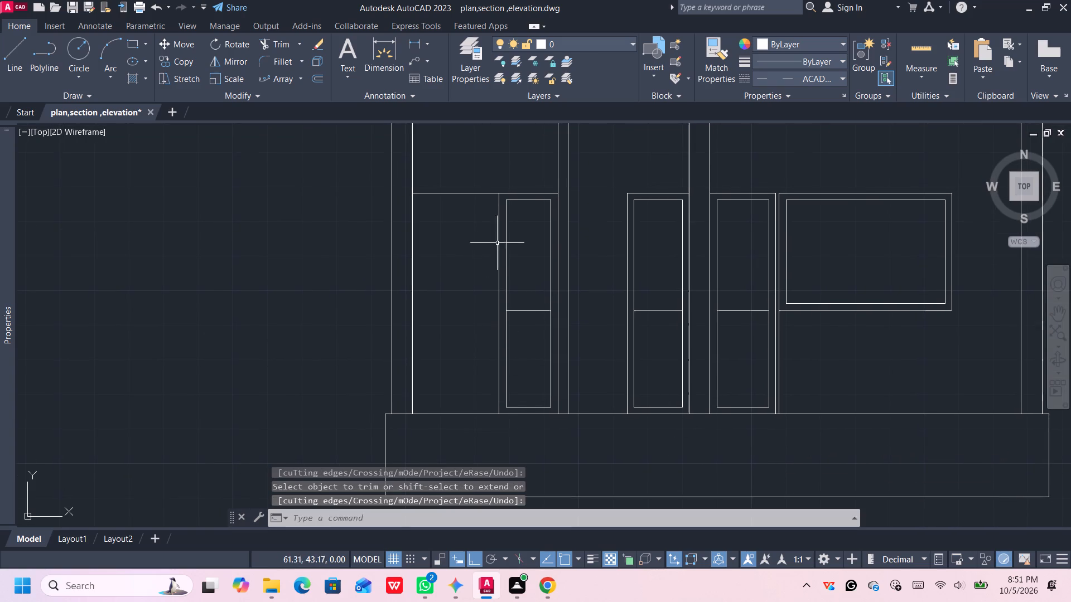
Offset the mid-height horizontal line inside each of the three door frames 0.1 upward to form crossbars, and end the offsetting.
scroll(509, 234, "up", 1)
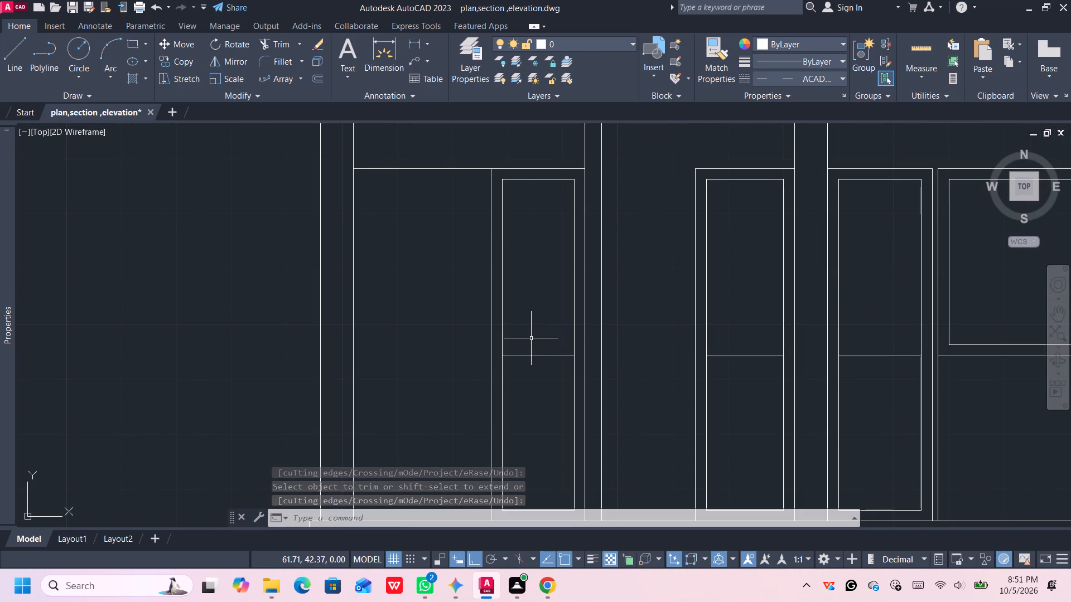
left_click(535, 356)
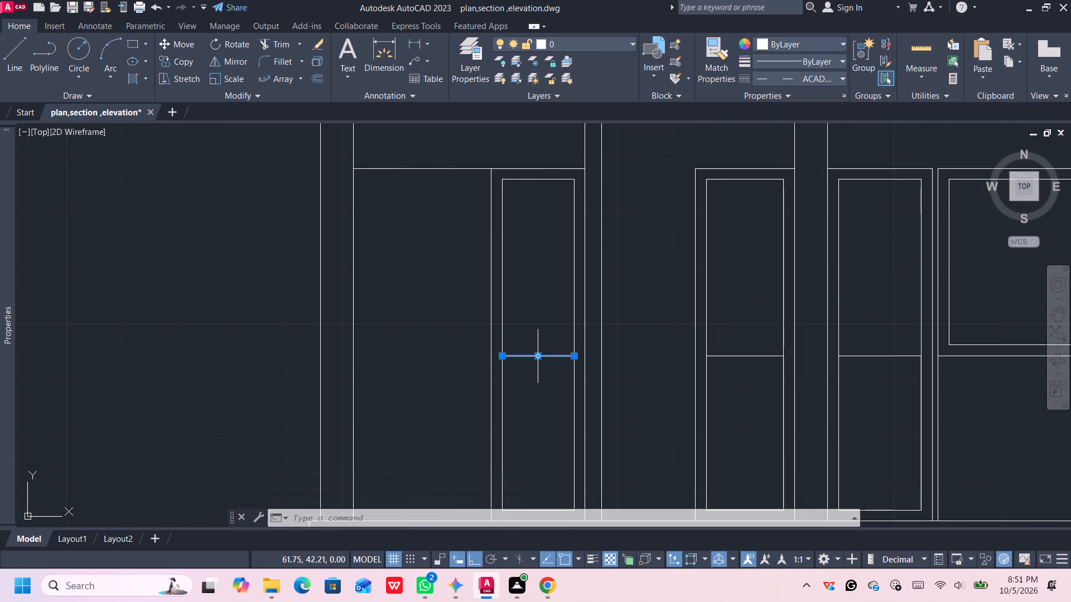
key("o")
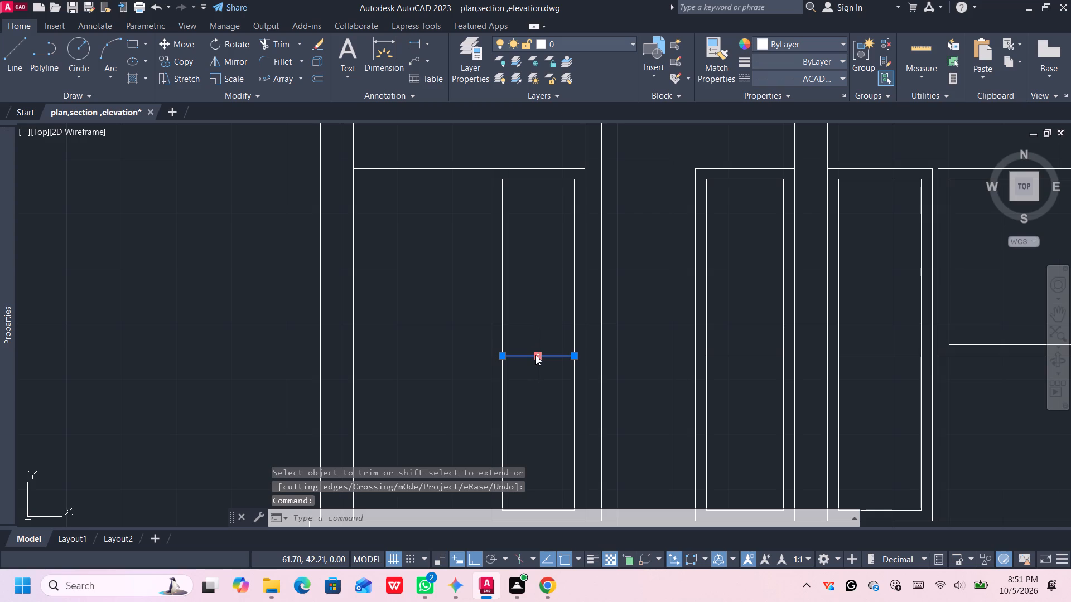
key("Return")
left_click(536, 355)
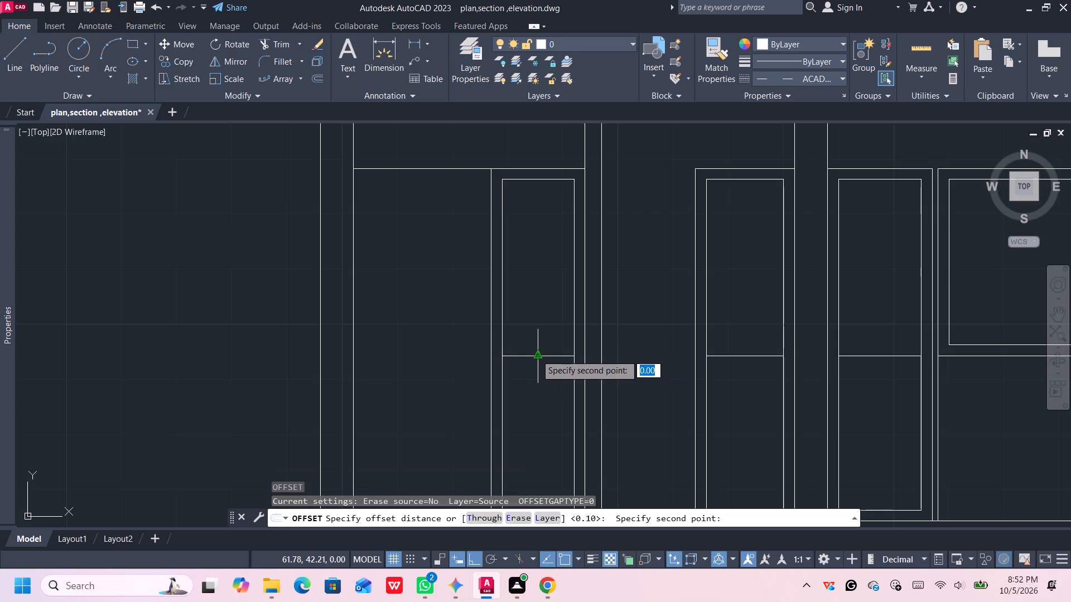
type("0.1")
key("Return")
left_click(538, 343)
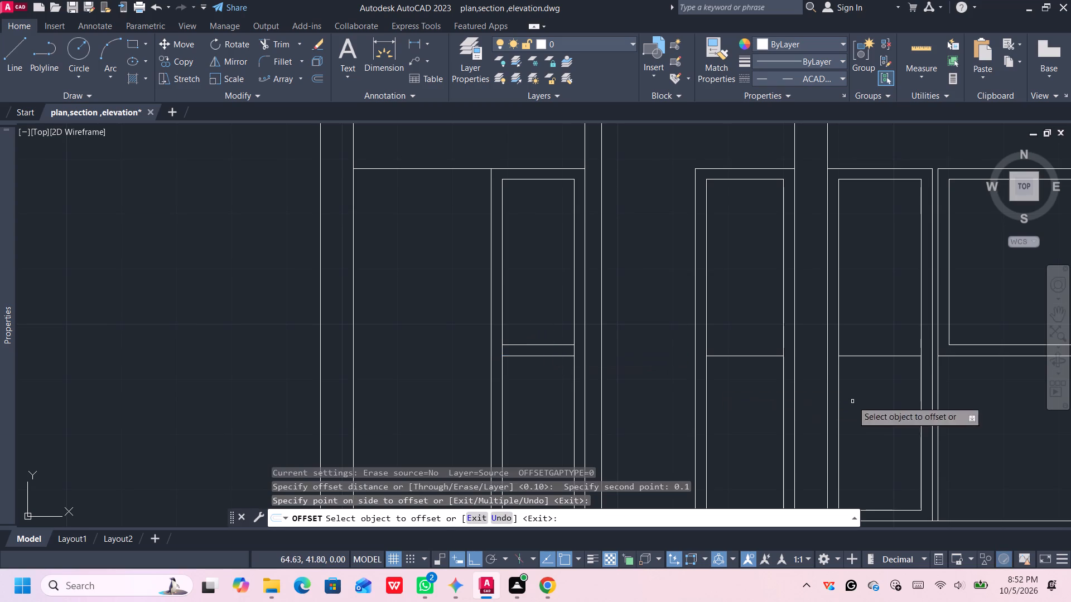
left_click(732, 355)
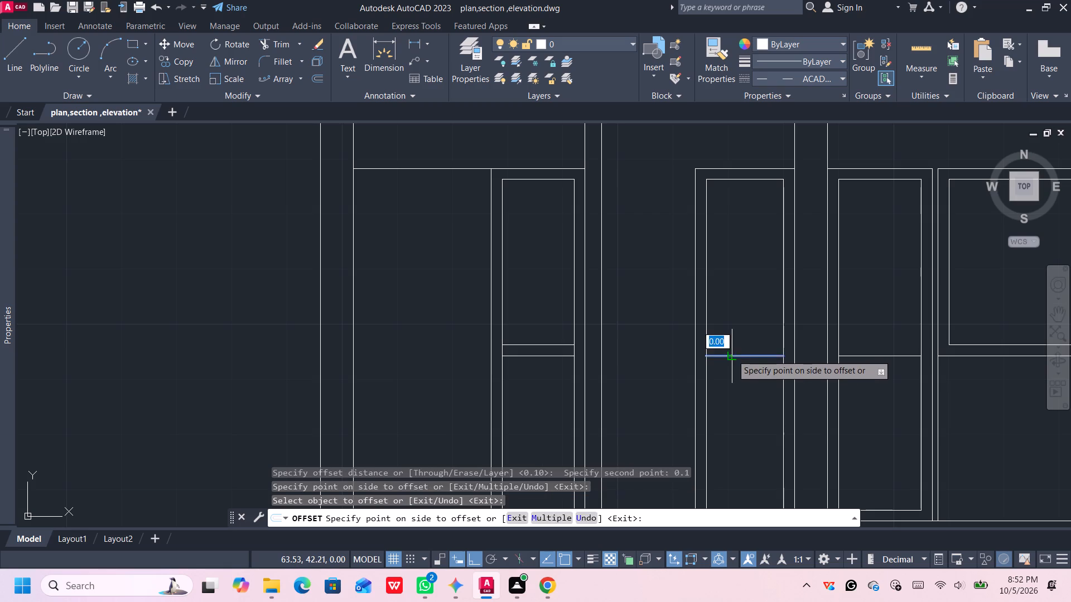
left_click(731, 340)
left_click(862, 357)
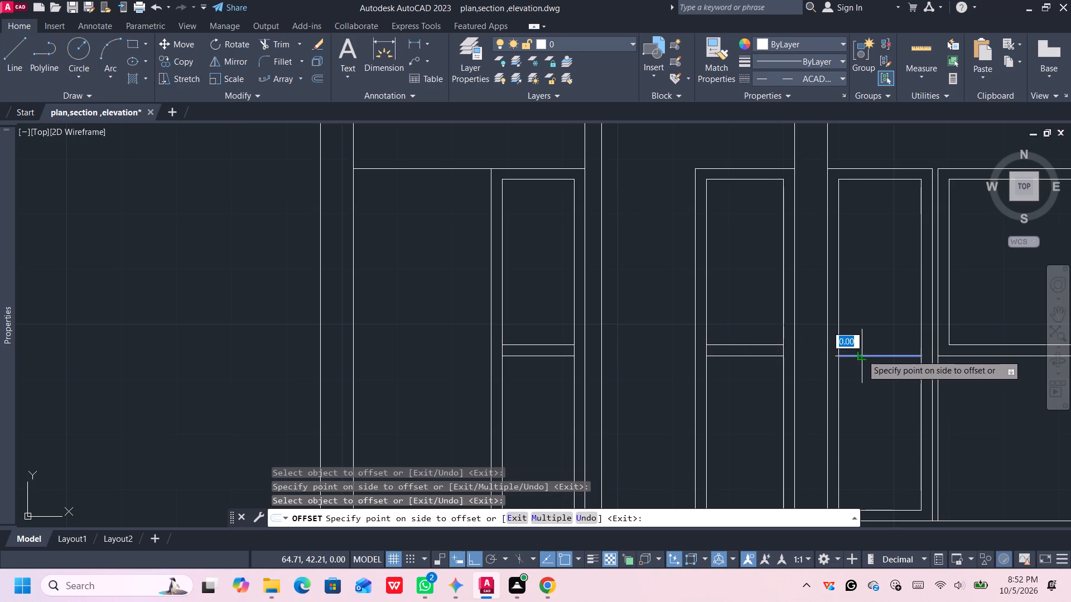
left_click(862, 337)
scroll(883, 322, "down", 1)
middle_click_drag(880, 322, 615, 318)
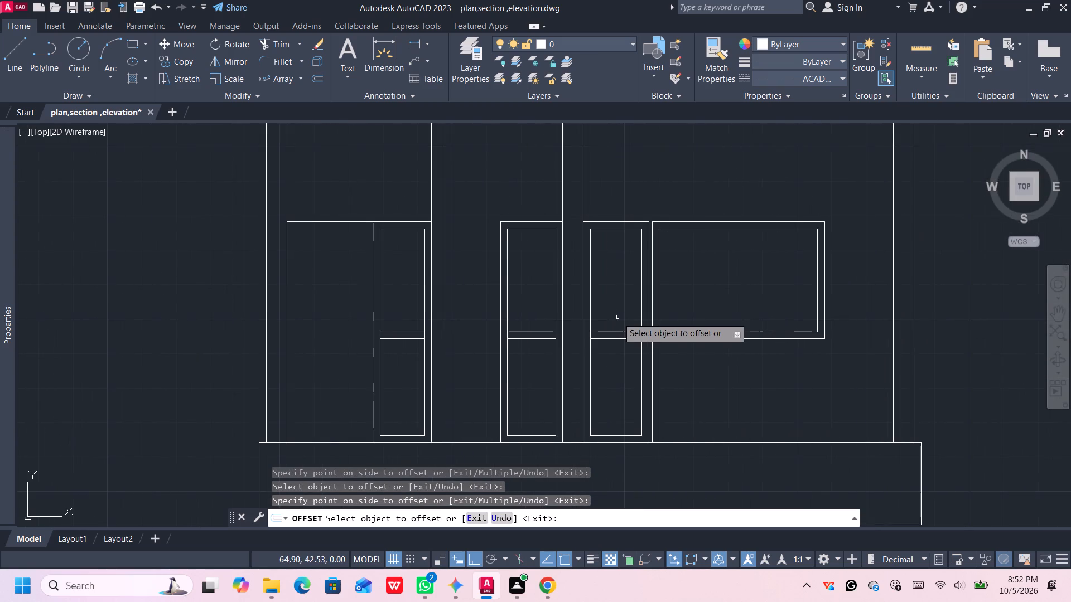
key("Escape")
Explode the window's inner frame rectangle into separate lines.
left_click(658, 289)
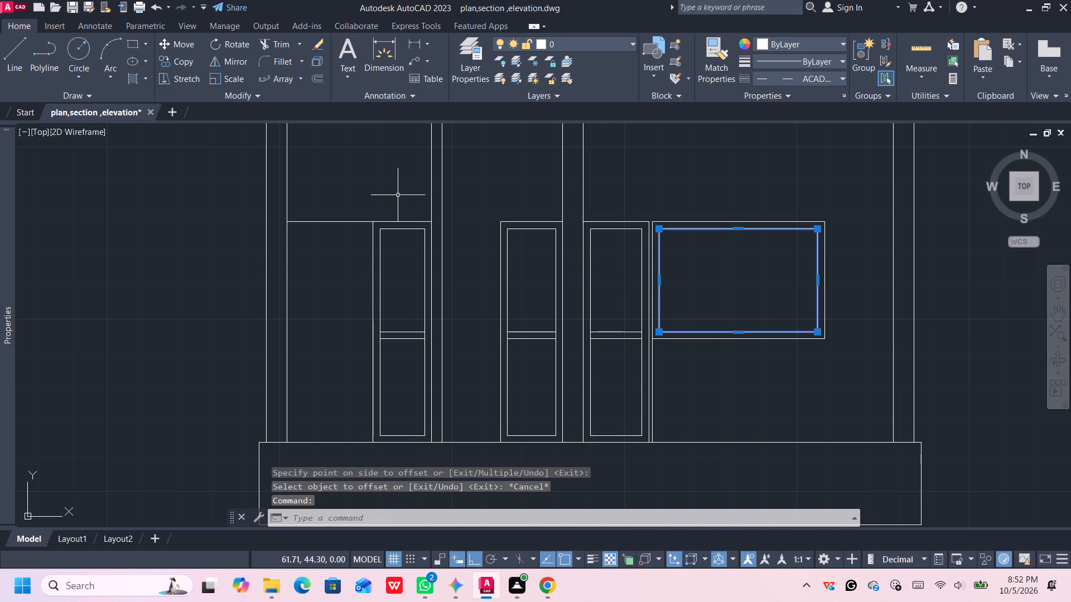
left_click(312, 61)
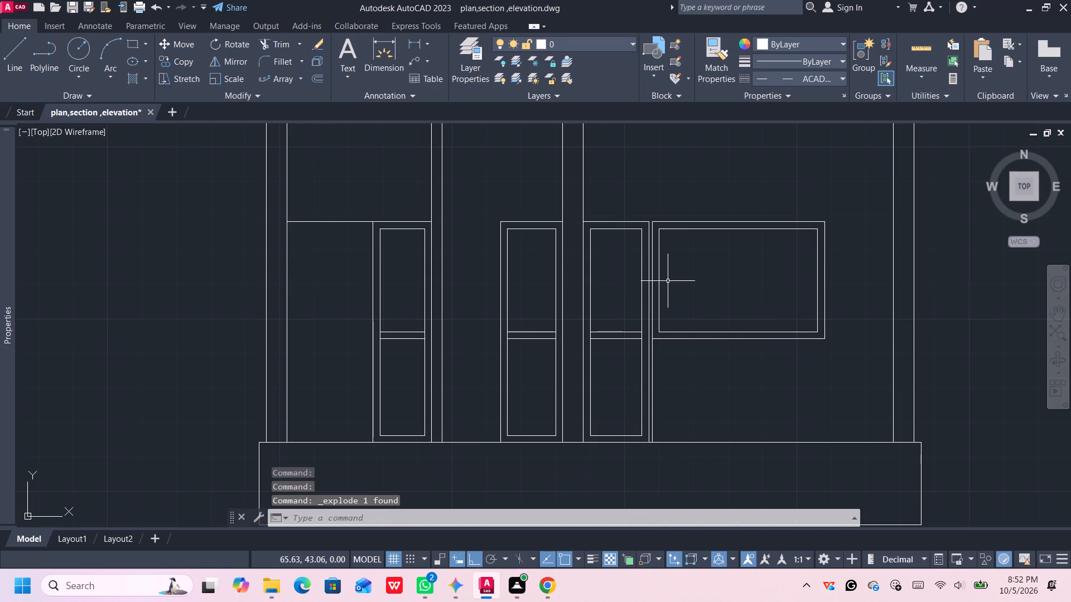
Offset the window's inner frame side nearest the third door 0.5 inward, and that new line 0.1 further, forming the first vertical bar.
left_click(659, 279)
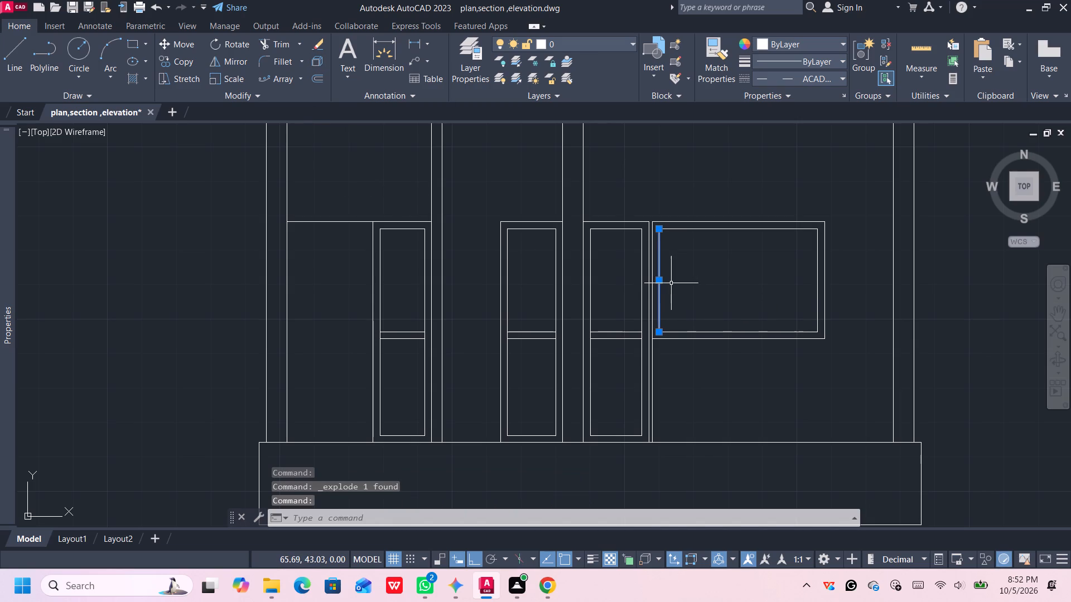
key("o")
key("Return")
left_click(659, 279)
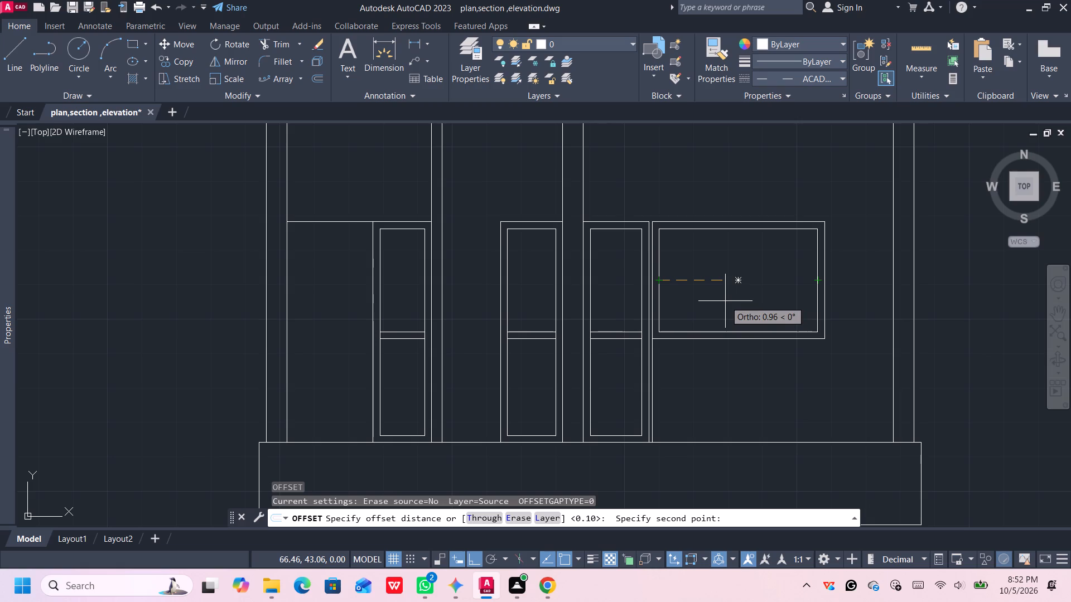
key("1")
key("Return")
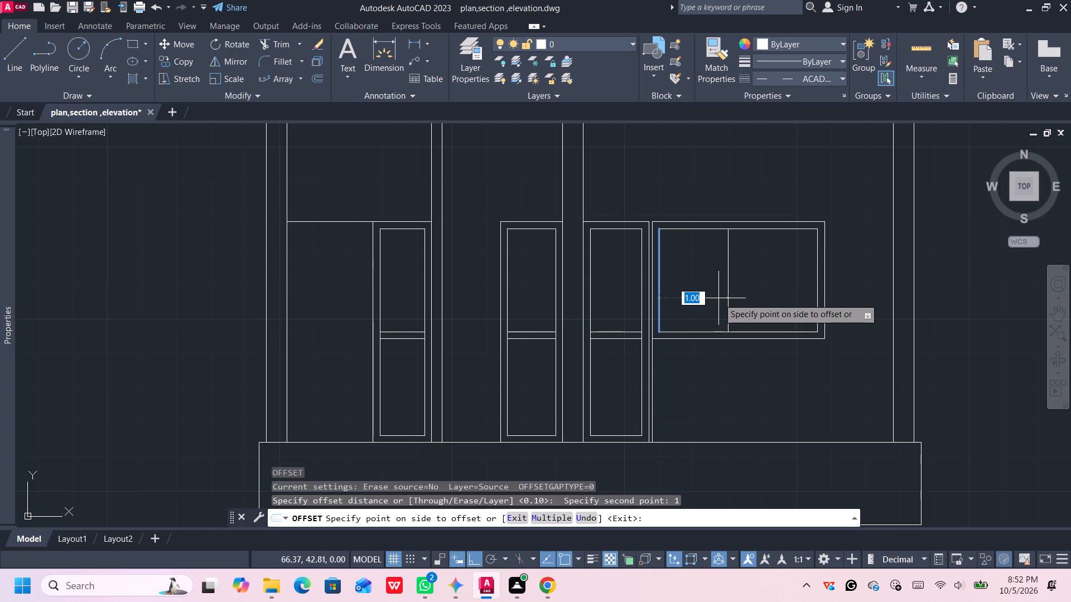
scroll(718, 298, "up", 1)
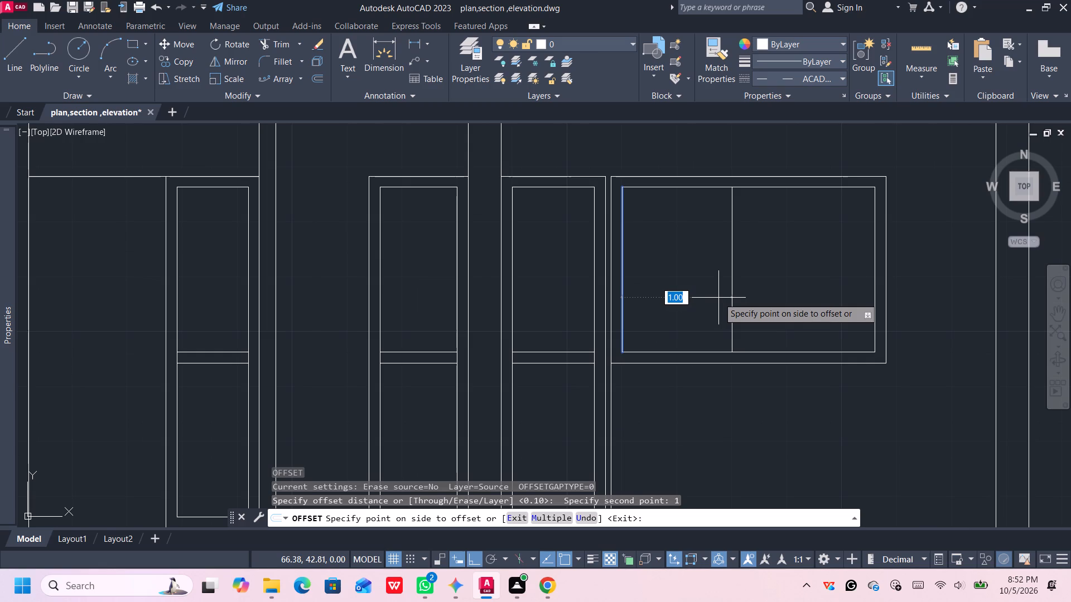
type("0.5")
key("Return")
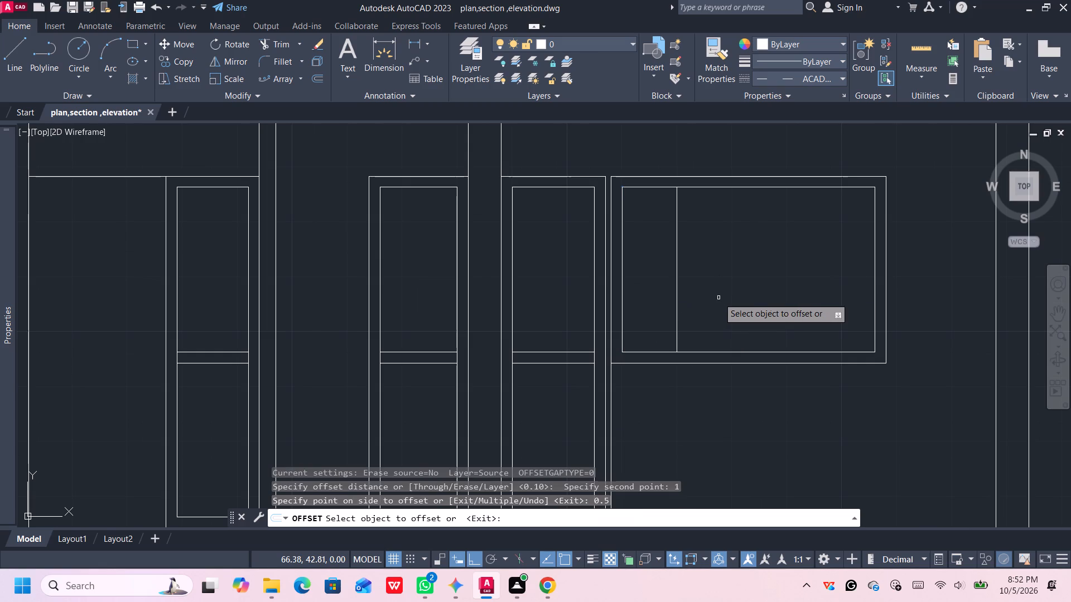
left_click(677, 278)
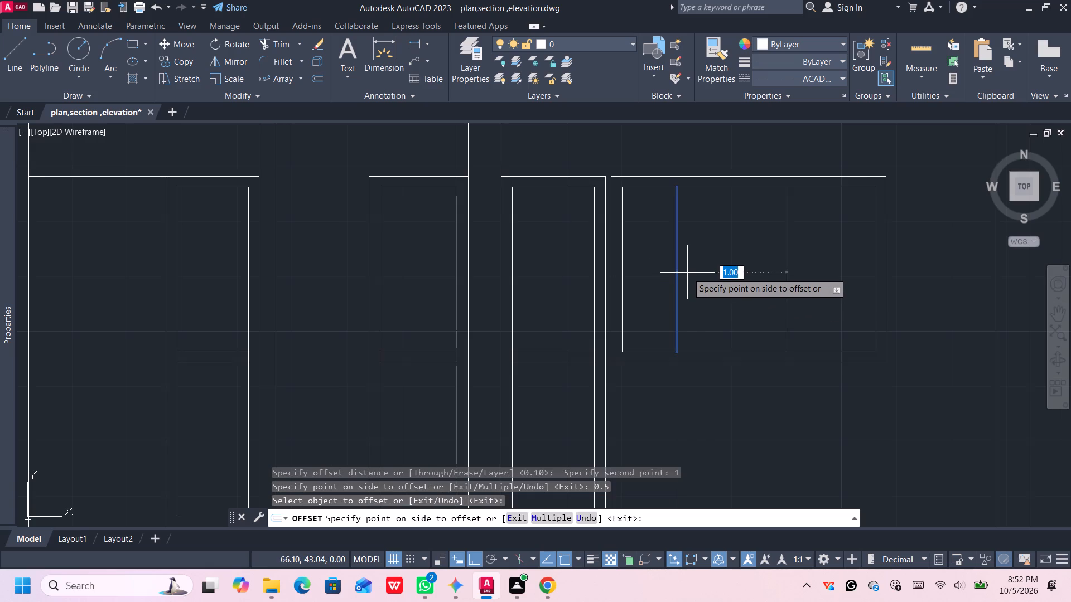
type("0.1")
key("Return")
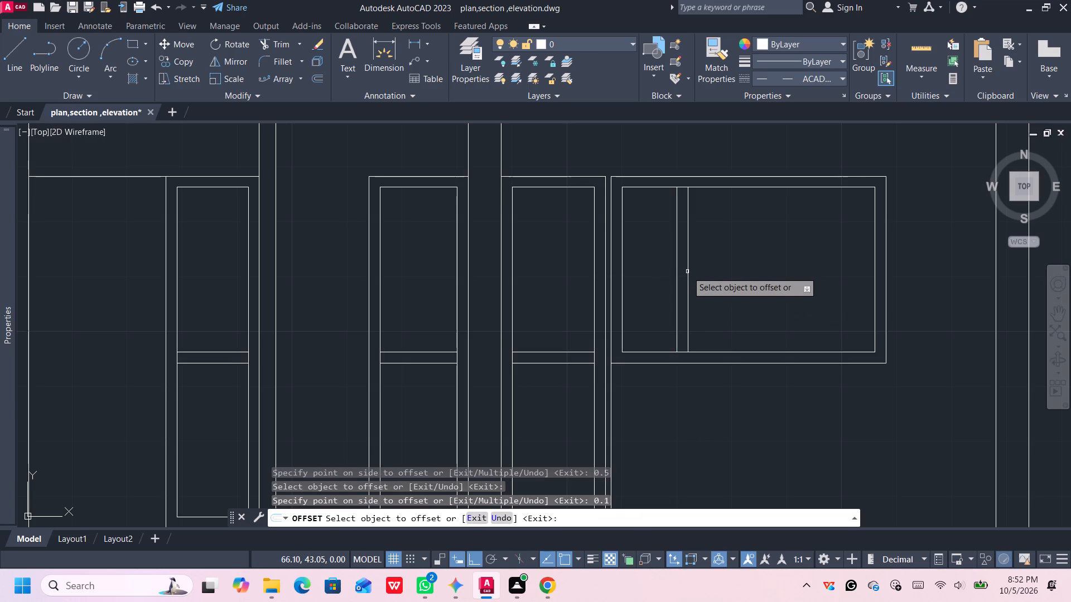
Offset the first bar's far edge 0.5 across the window, and that new line 0.1 further, forming the second vertical bar.
left_click(687, 271)
type("05")
key("Return")
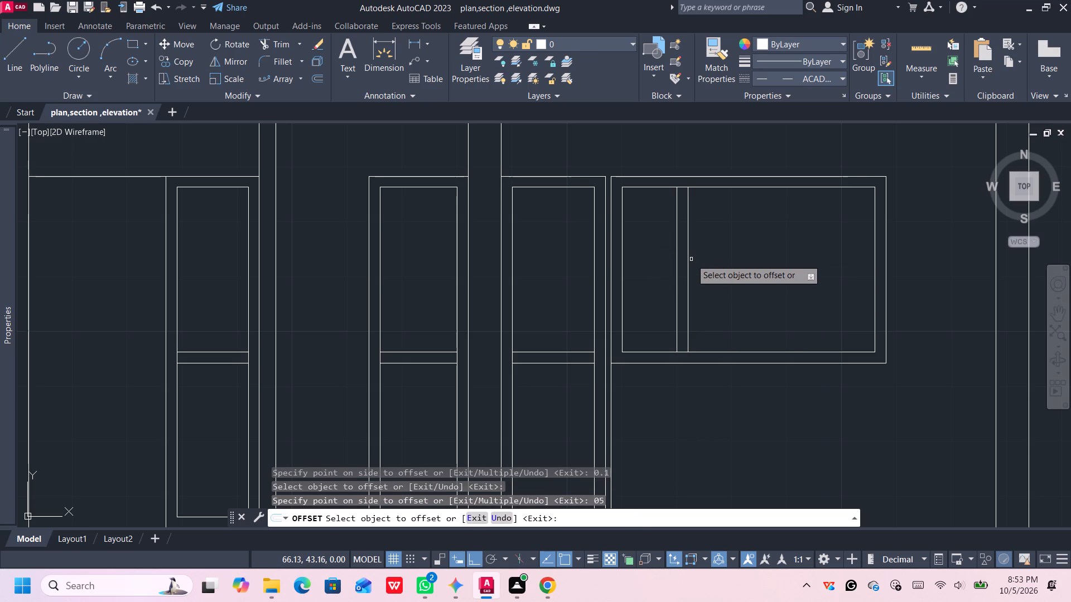
left_click(688, 258)
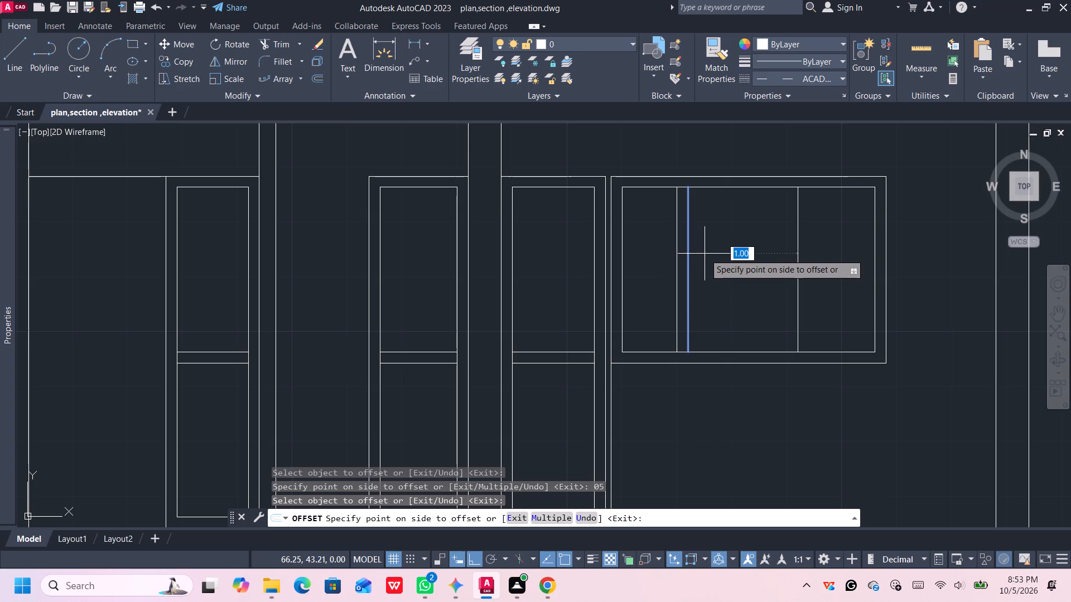
type("0.5")
key("Return")
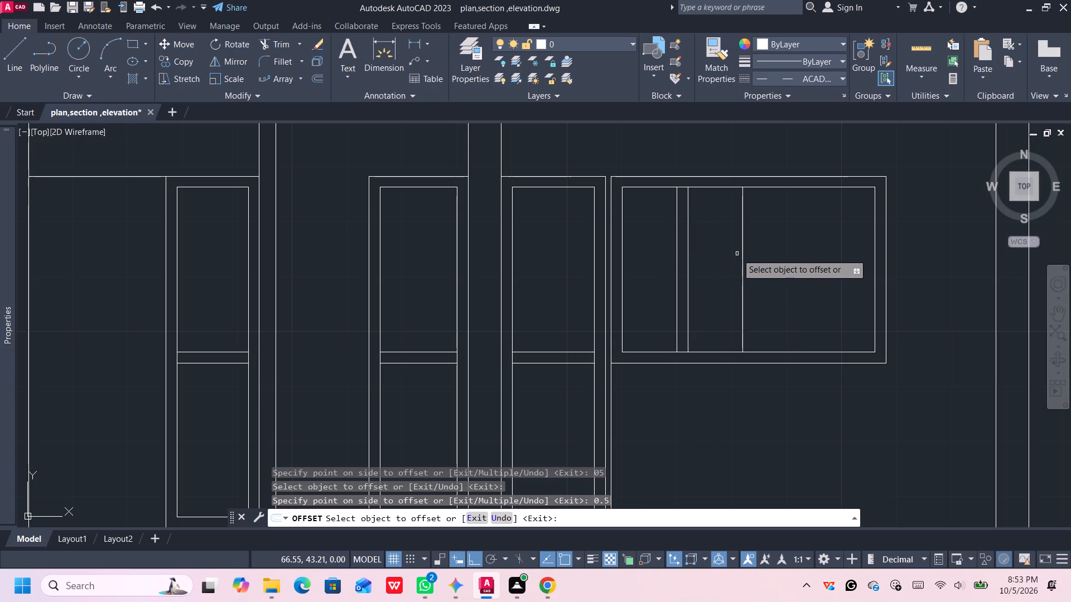
left_click(742, 249)
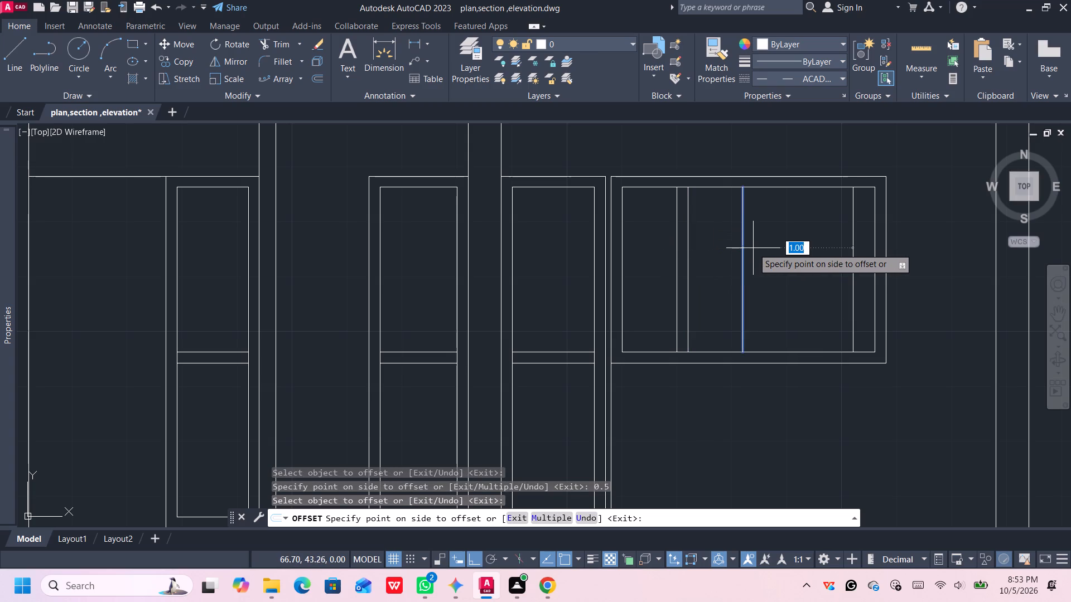
type("0.1")
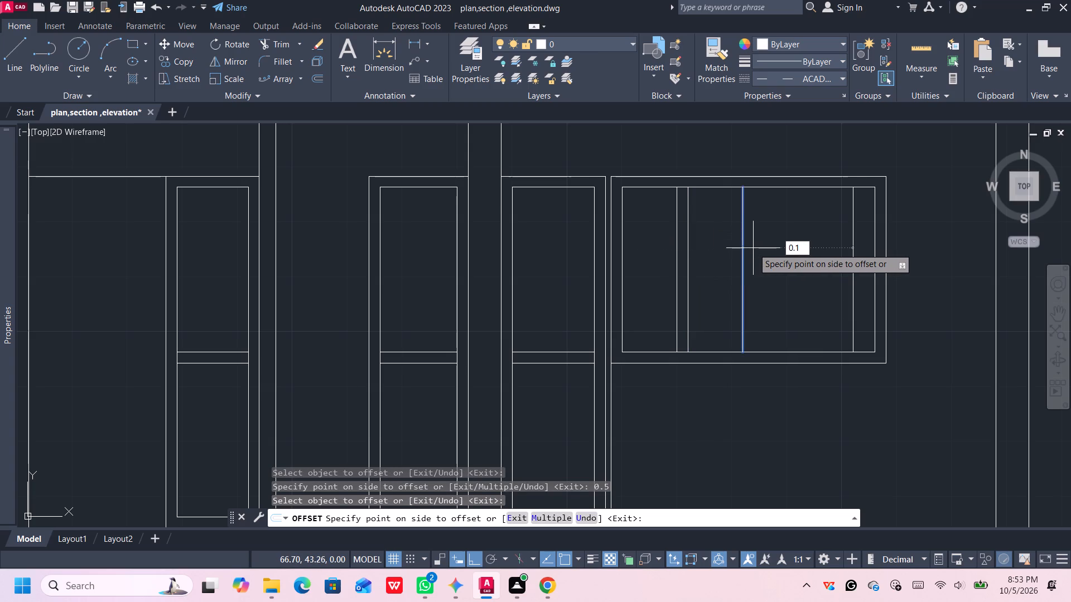
key("Return")
Offset the second bar's far edge 0.5 across the window, and that new line 0.1 further, forming the third vertical bar.
left_click(753, 248)
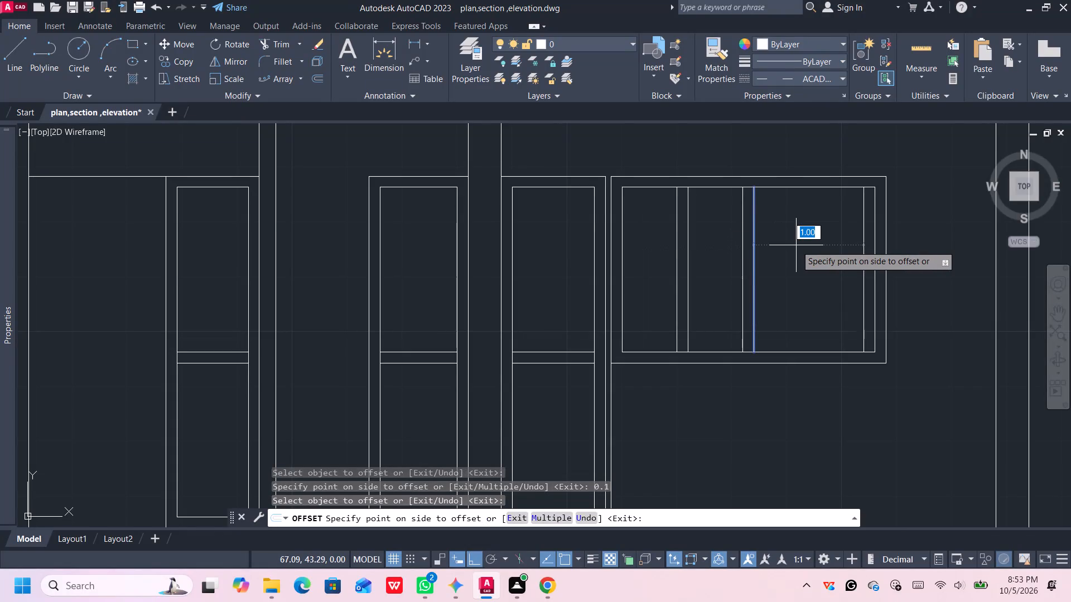
type("0.5")
key("Return")
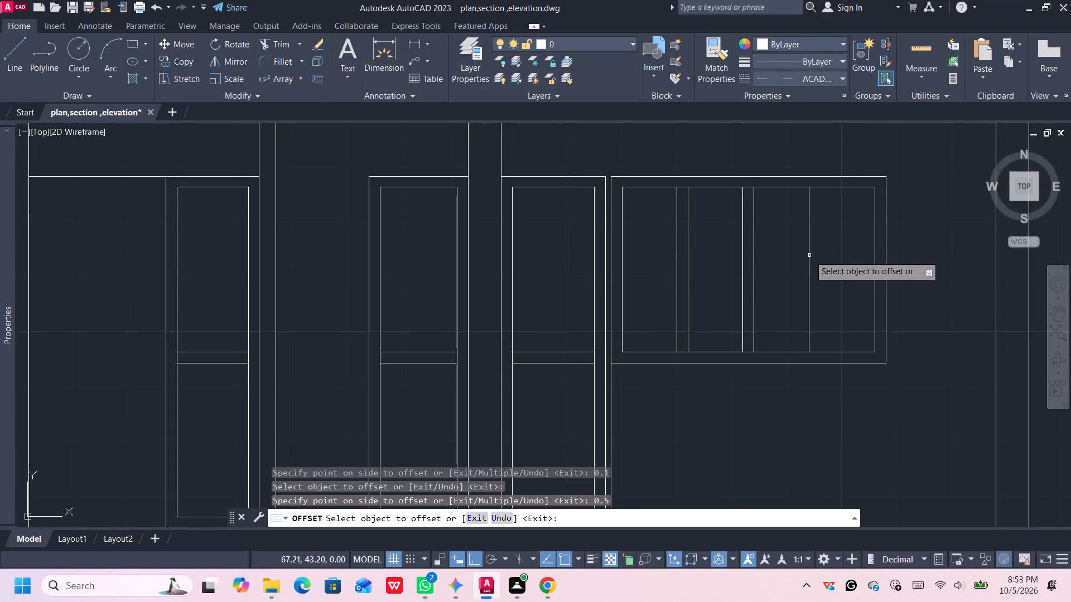
left_click(809, 255)
type("0.1")
key("Return")
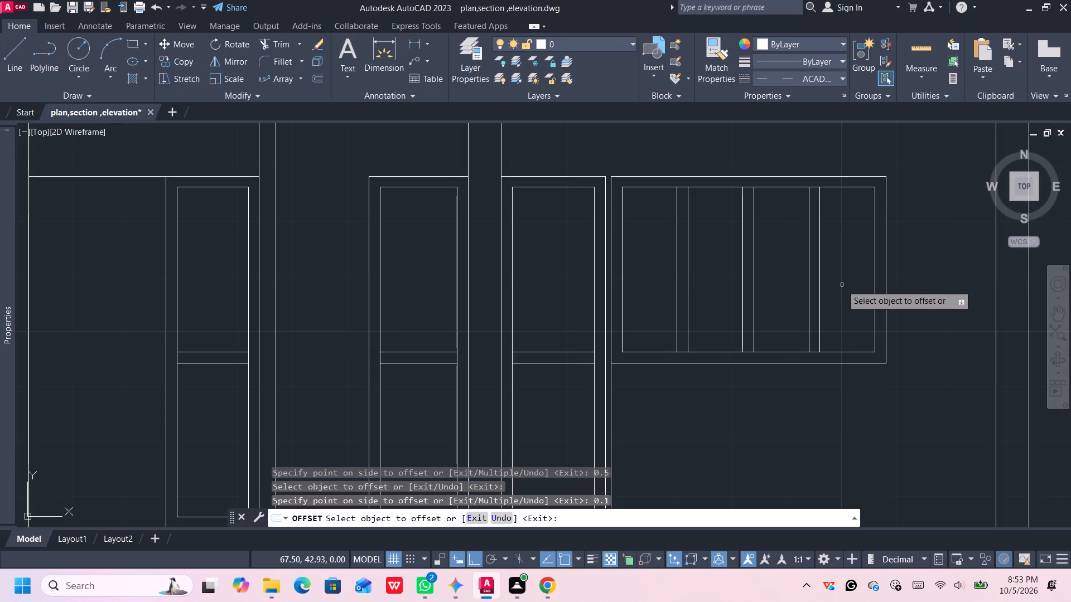
scroll(828, 283, "down", 2)
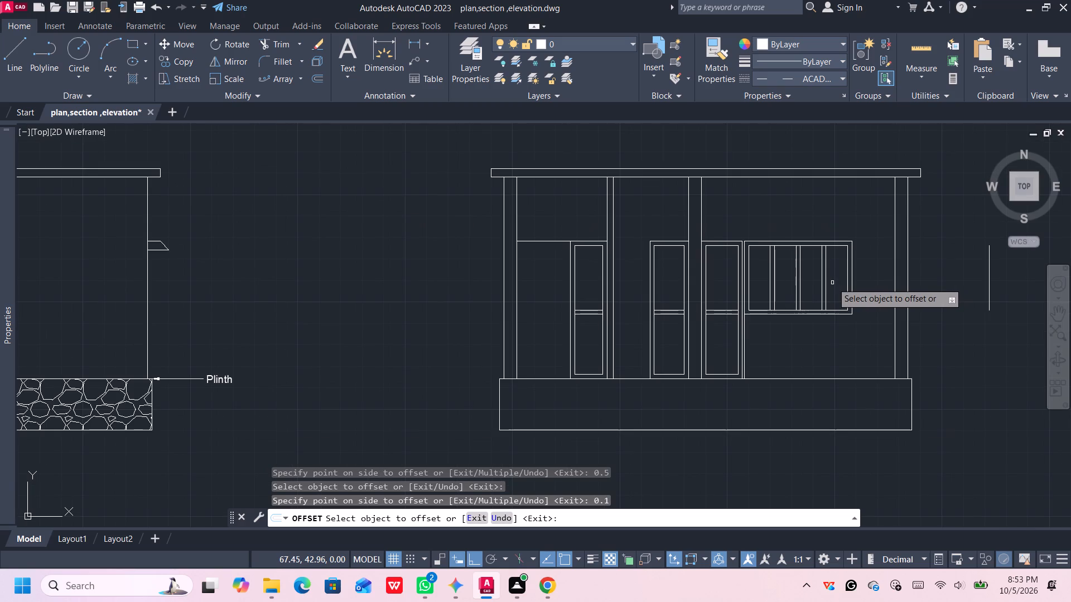
key("space")
Delete the stray vertical line standing outside the section, beyond the end wall.
left_click(991, 264)
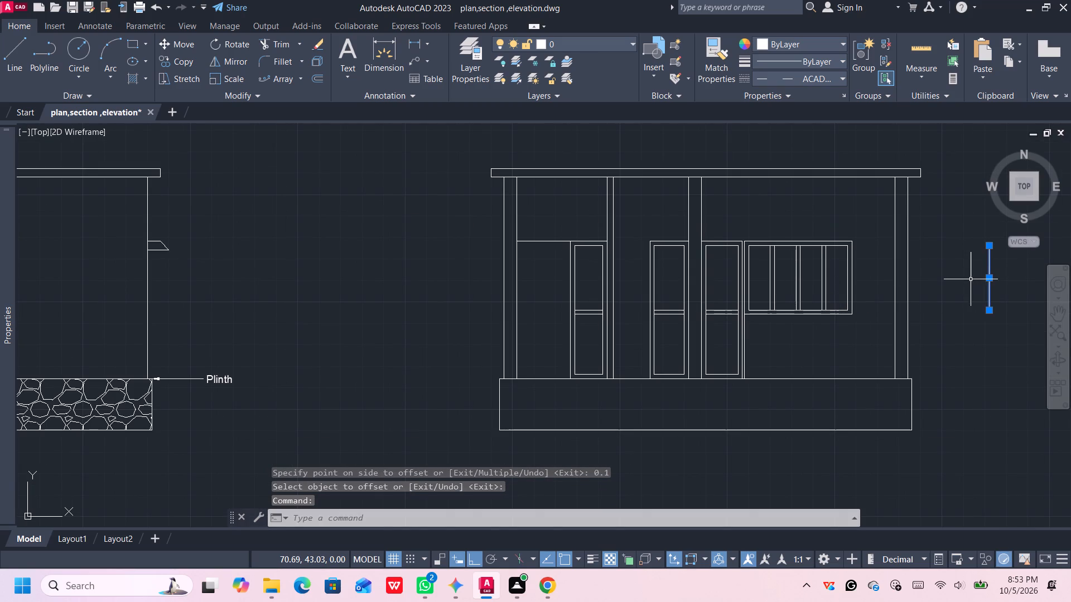
key("Delete")
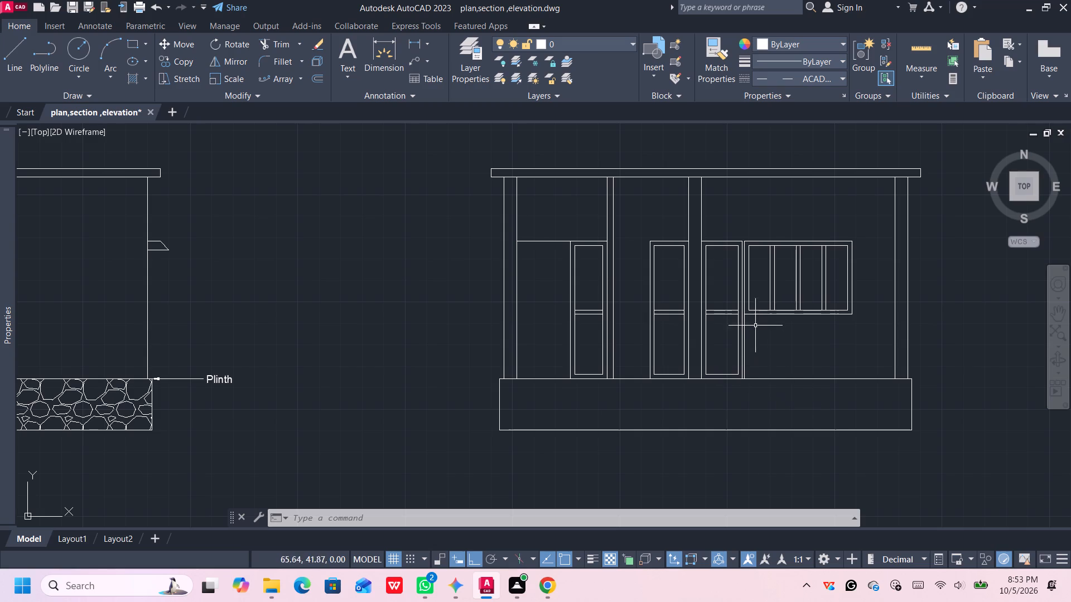
Quick-measure the section's end wall height between the plinth top and the roof slab.
scroll(758, 320, "down", 1)
middle_click_drag(366, 335, 436, 323)
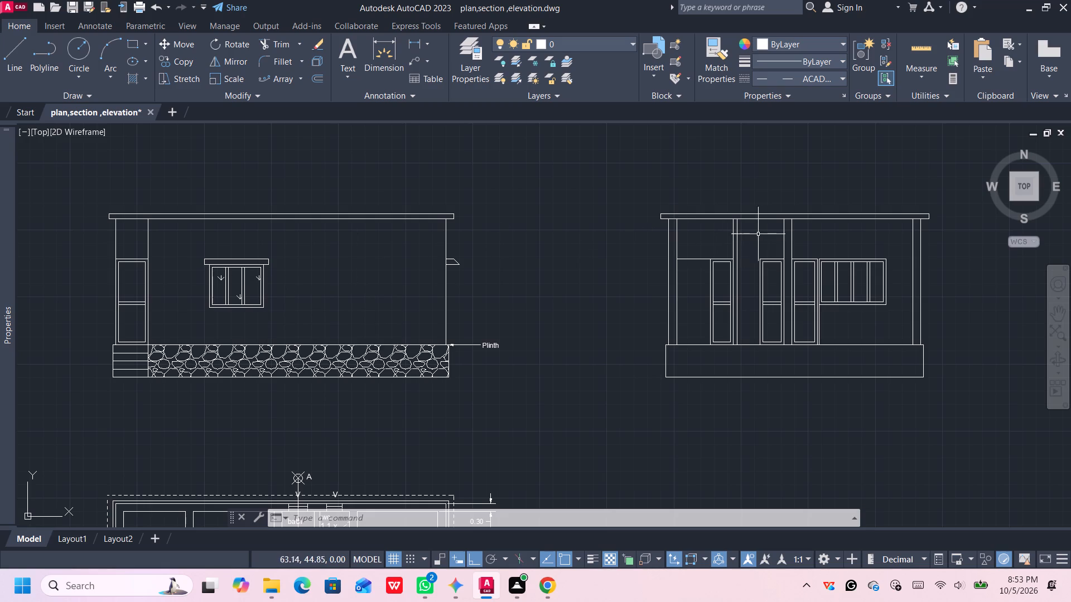
middle_click_drag(754, 230, 623, 216)
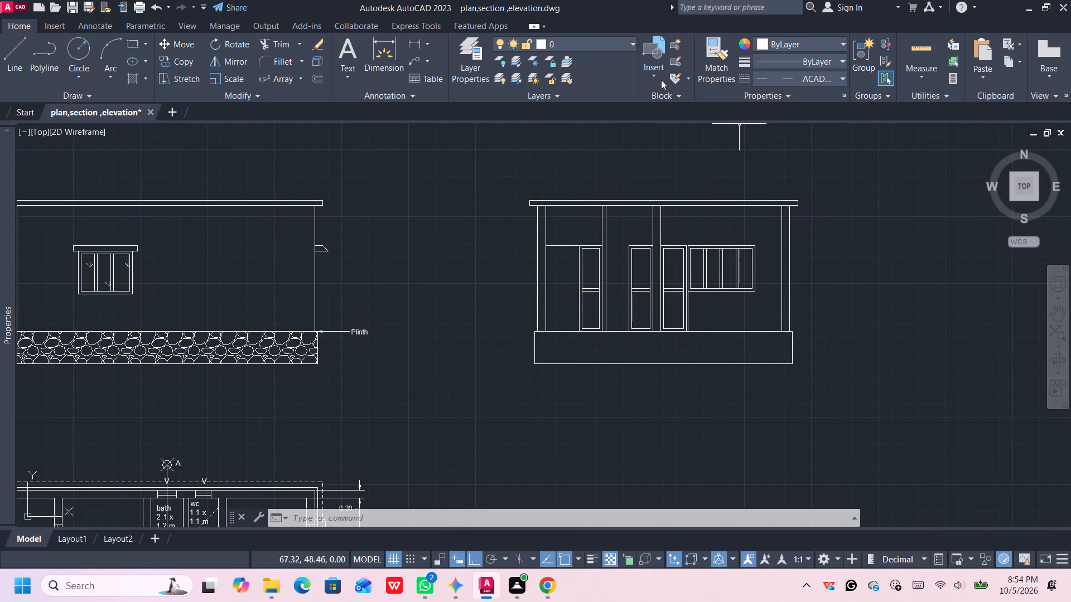
left_click(934, 43)
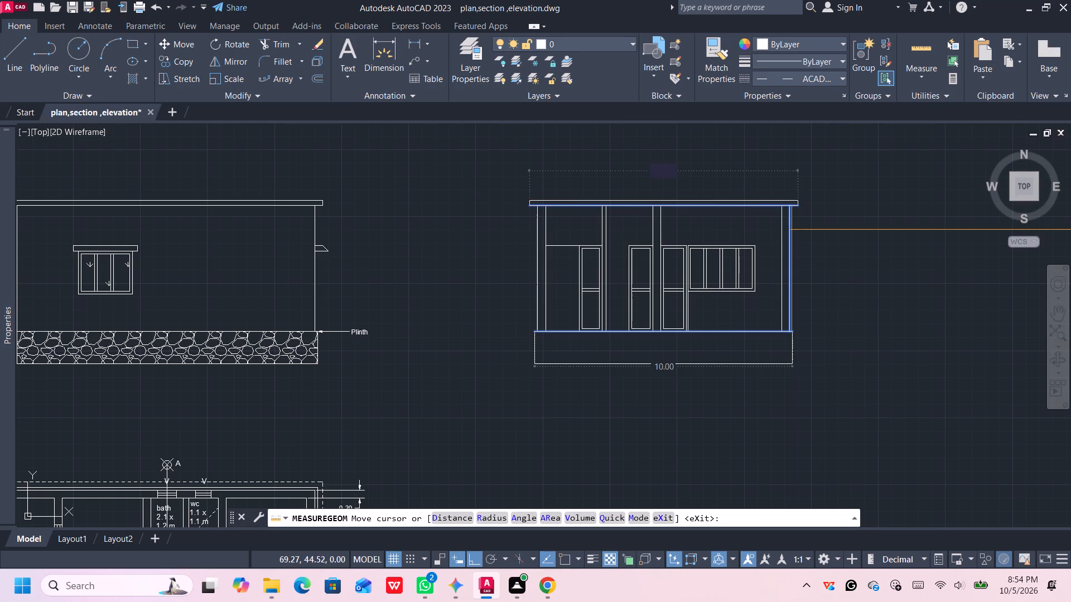
scroll(792, 230, "up", 2)
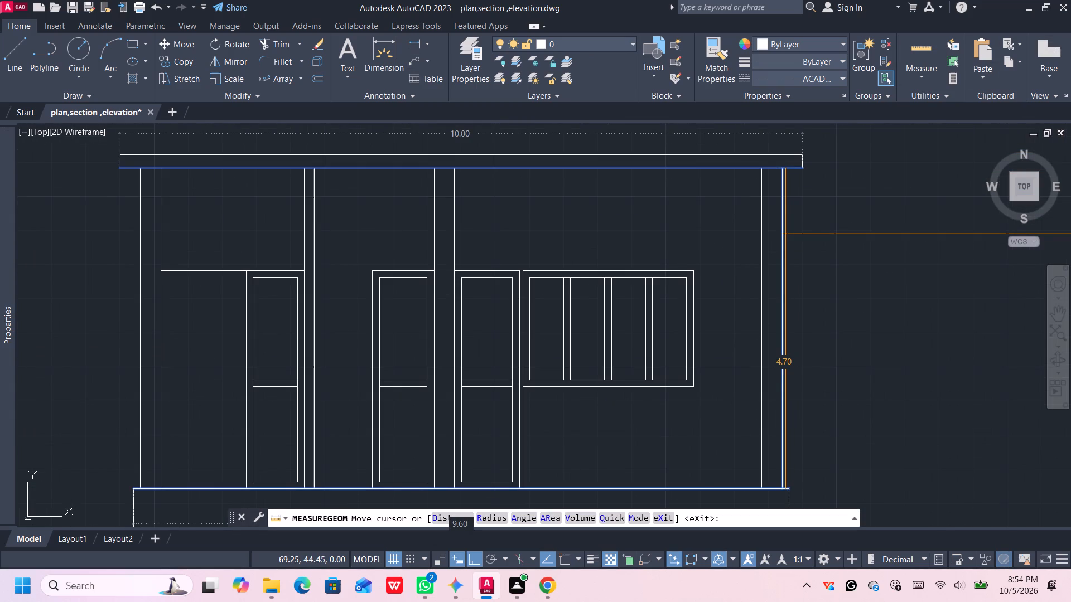
key("Escape")
Offset the section's plinth top line 3 upward across the building.
middle_click_drag(765, 298, 759, 233)
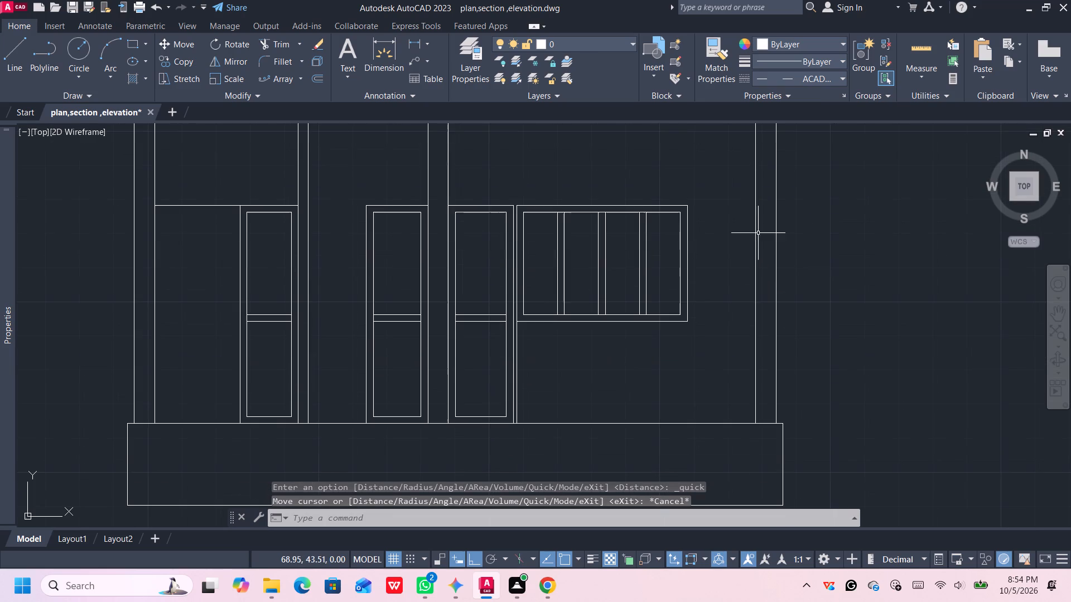
left_click(718, 424)
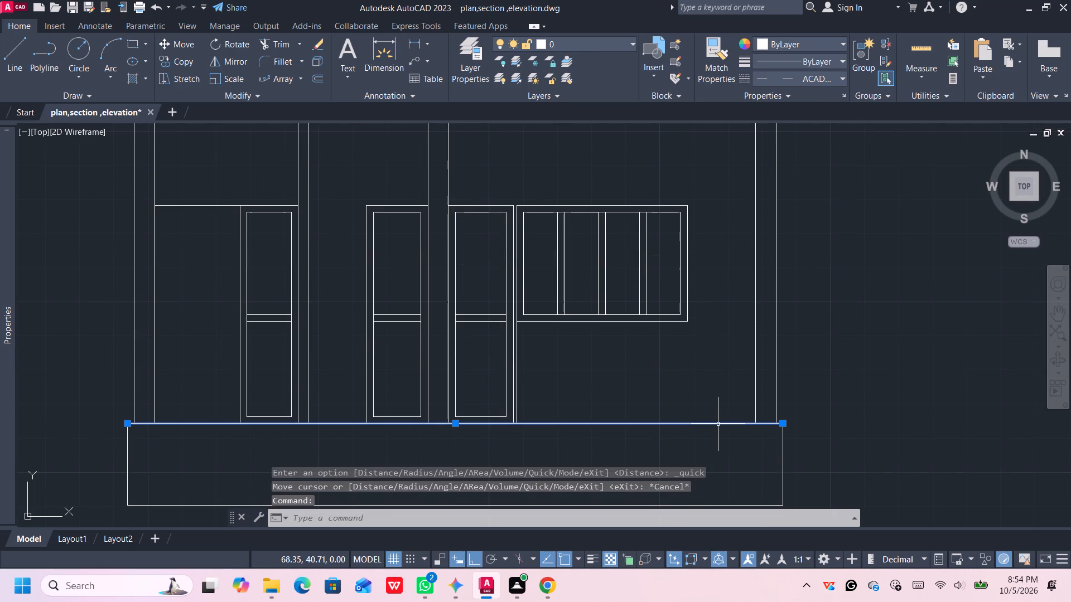
key("o")
key("Return")
left_click(719, 423)
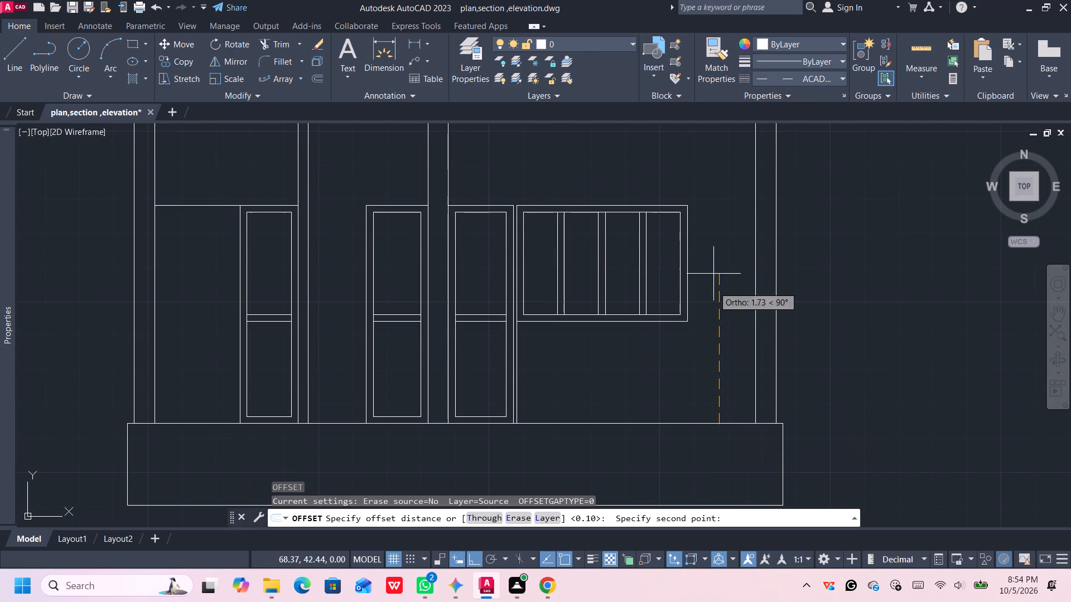
key("3")
key("Return")
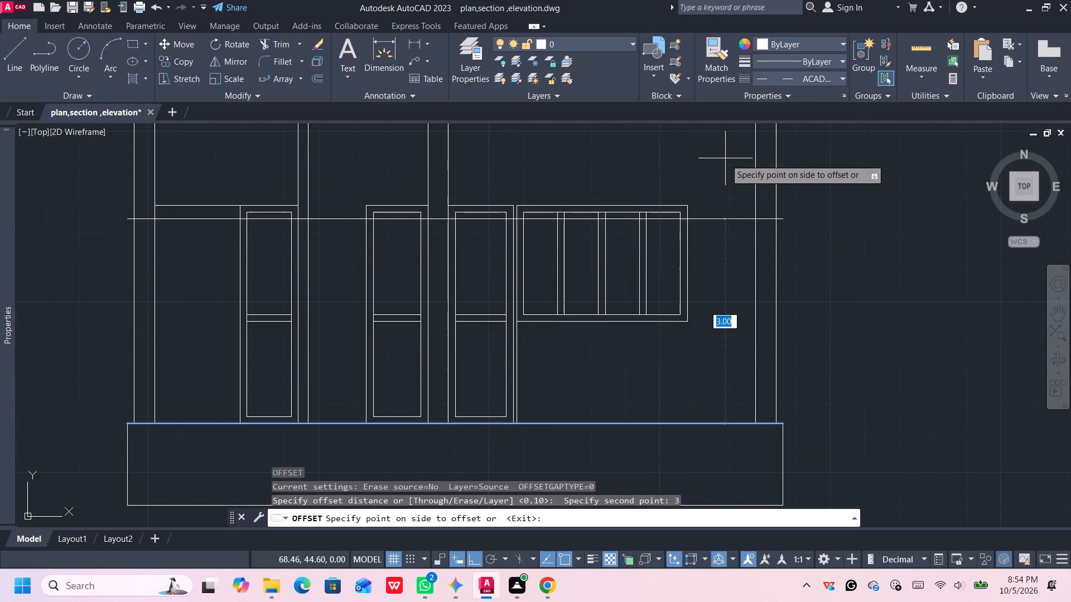
scroll(725, 163, "down", 2)
middle_click_drag(727, 166, 727, 167)
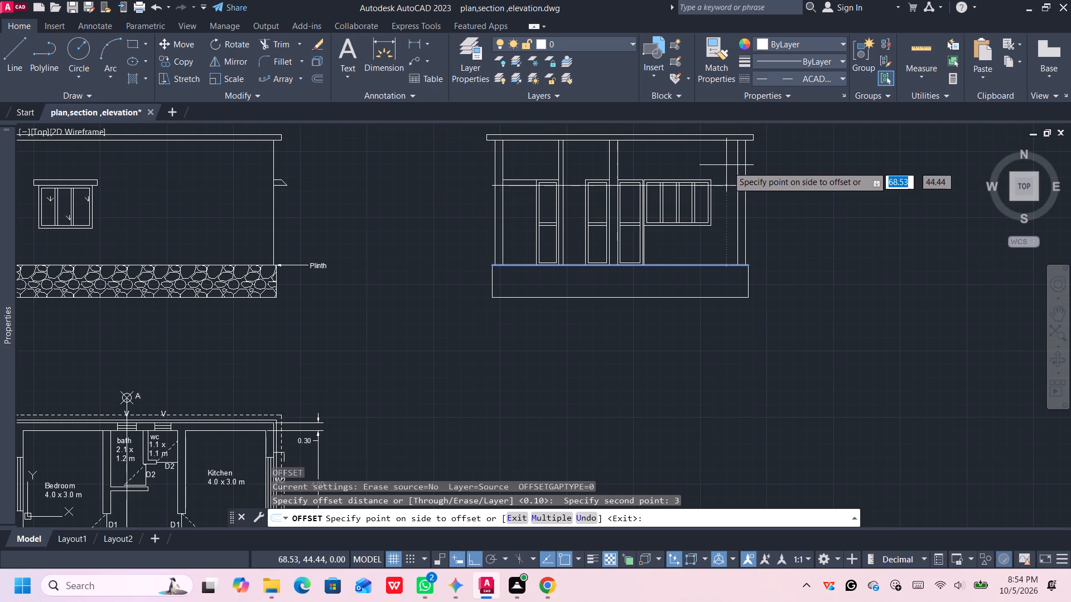
middle_click_drag(727, 167, 746, 188)
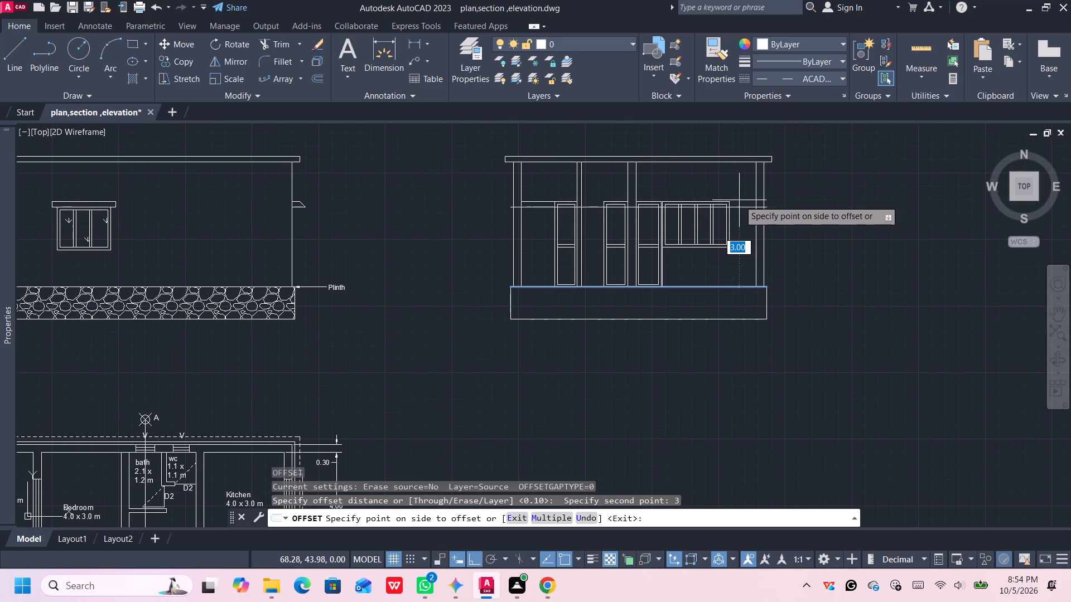
middle_click(739, 200)
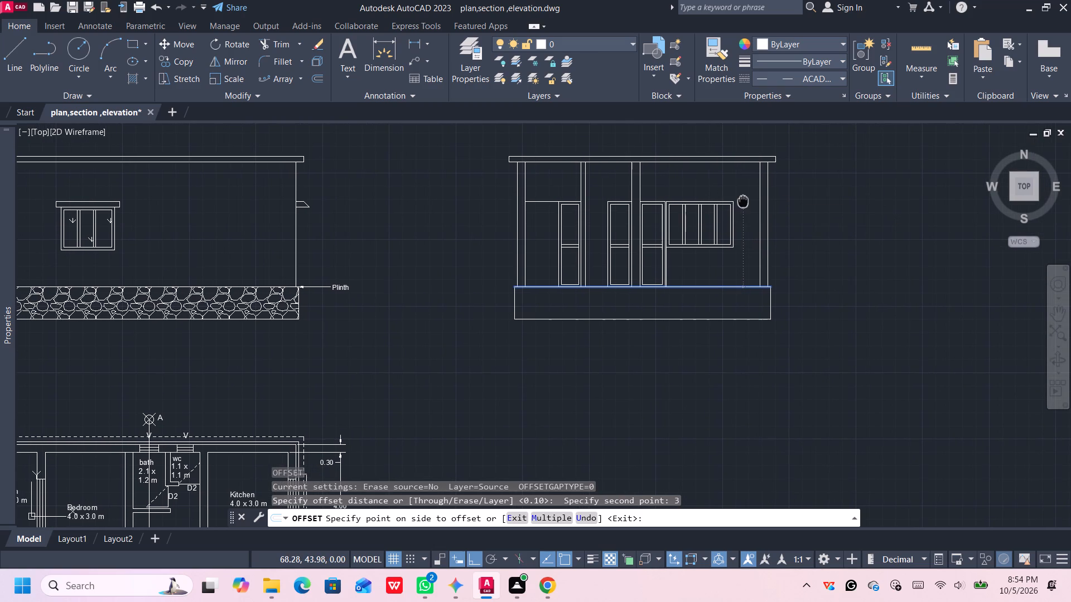
left_click(742, 200)
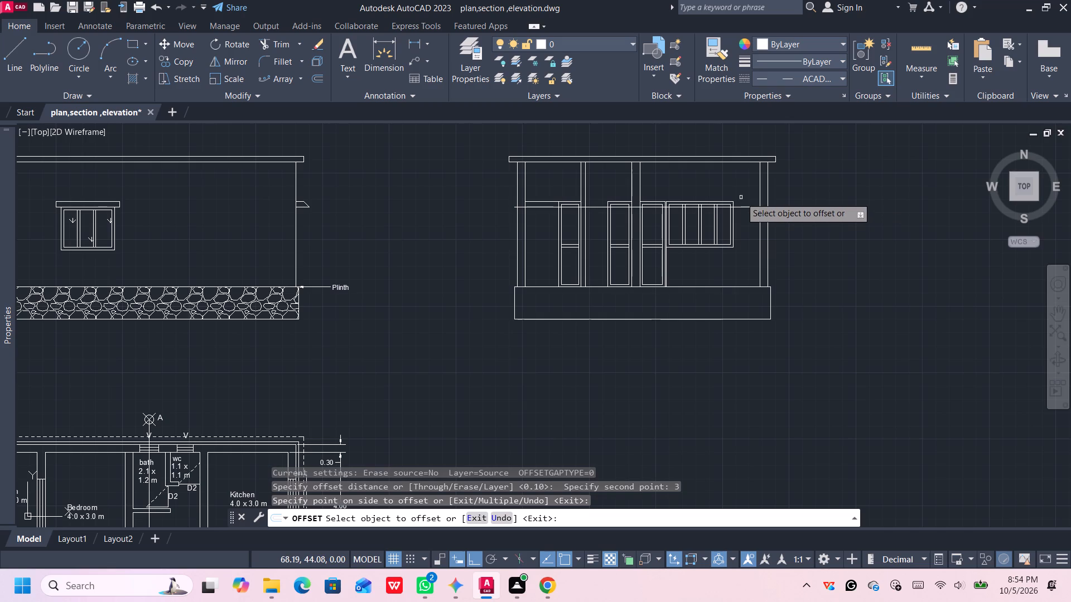
Offset the new horizontal line 0.15 upward to form a slab band across the section, and end the offsetting.
middle_click_drag(740, 198, 805, 200)
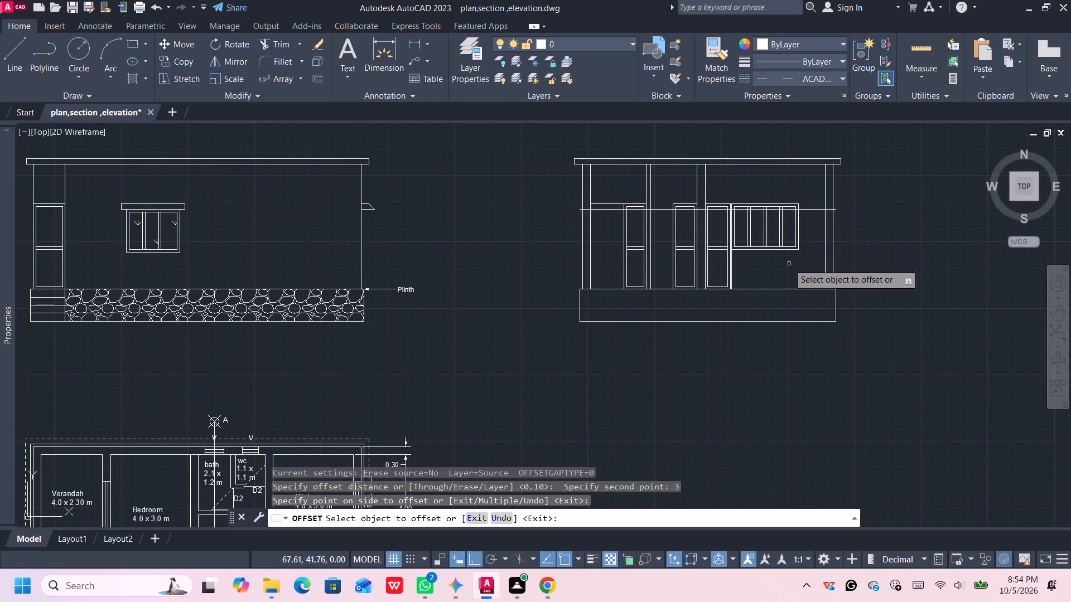
middle_click_drag(781, 284, 787, 280)
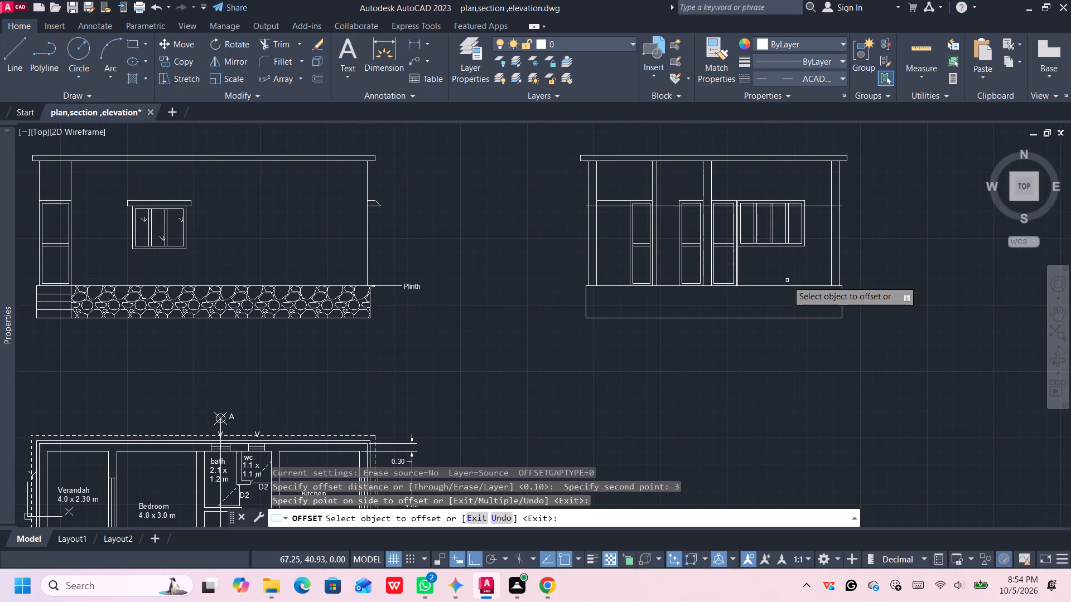
middle_click_drag(799, 255, 817, 272)
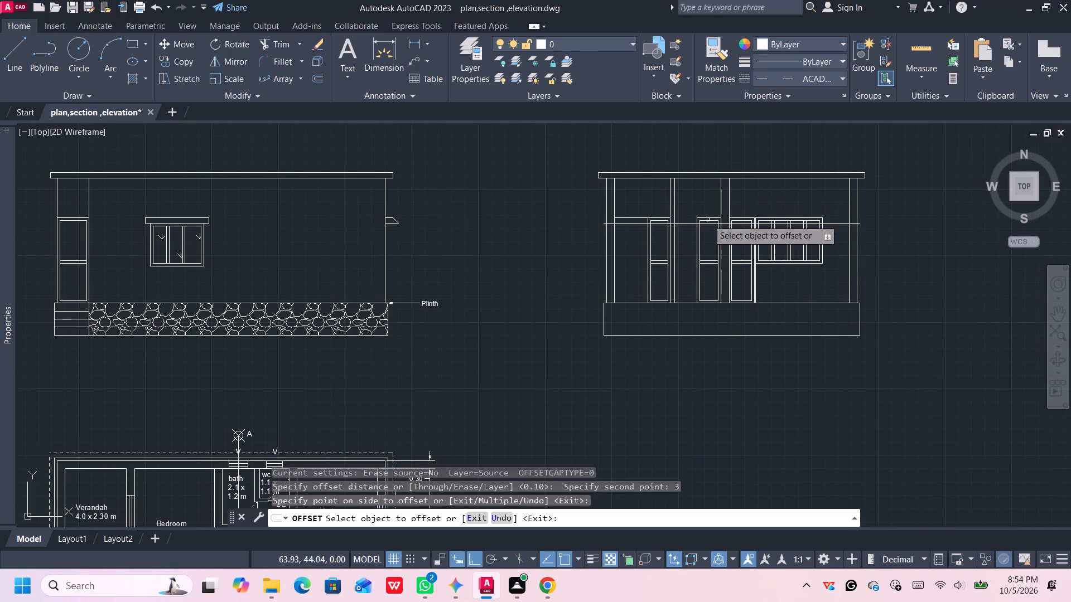
left_click(693, 223)
scroll(693, 207, "up", 1)
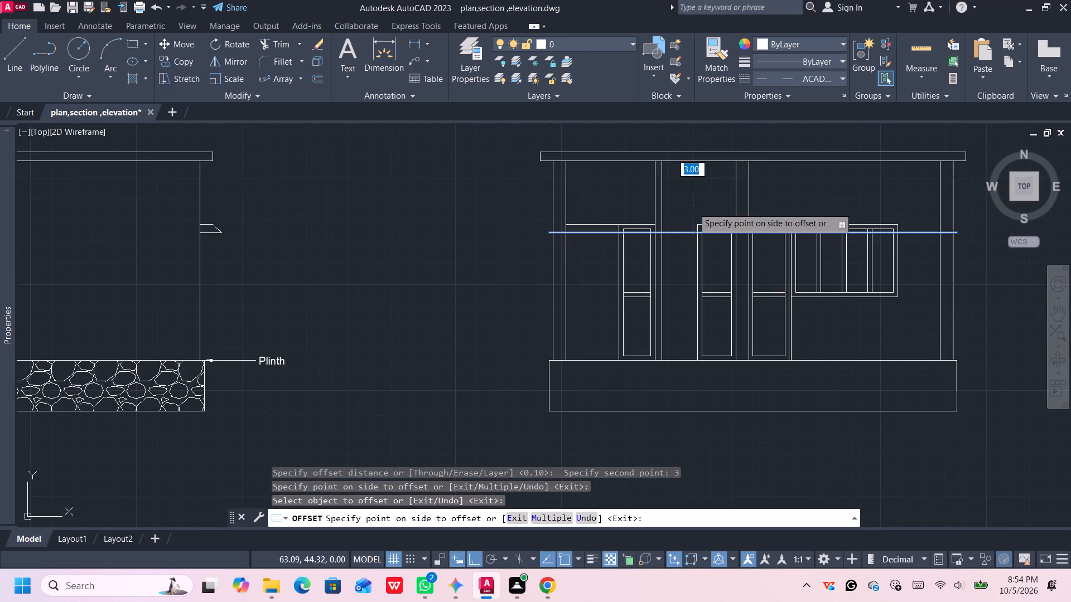
scroll(693, 207, "down", 1)
scroll(693, 207, "up", 1)
scroll(693, 207, "down", 1)
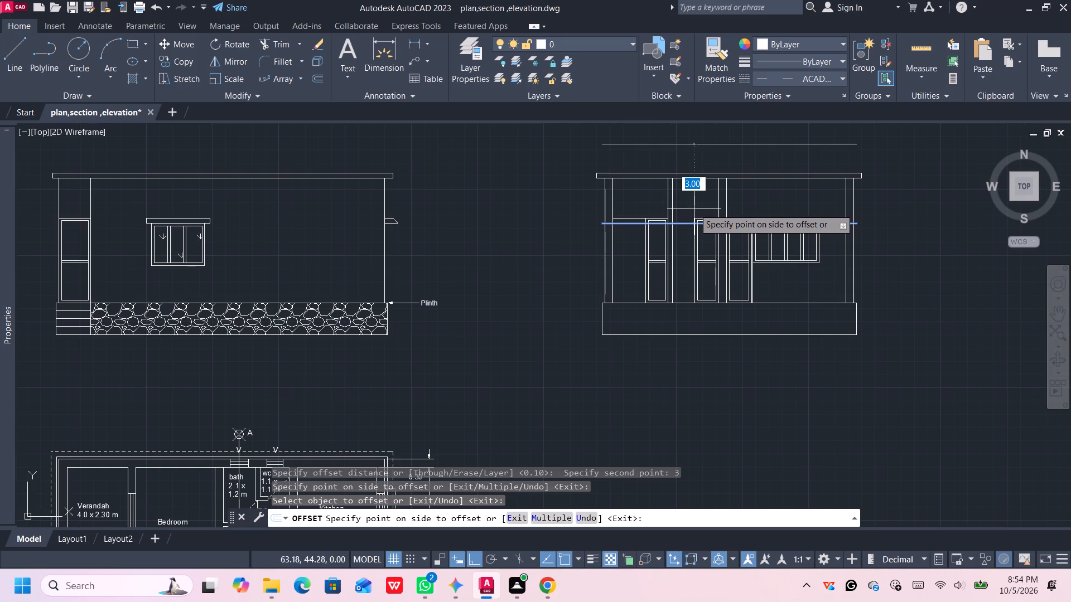
type("0.15")
key("Return")
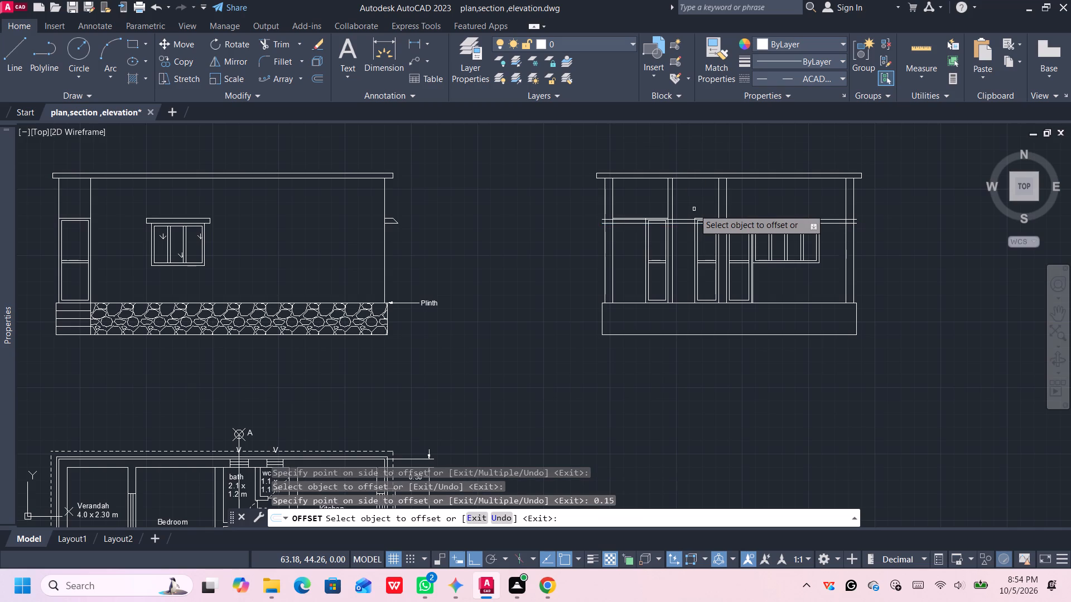
scroll(694, 209, "up", 1)
key("Escape")
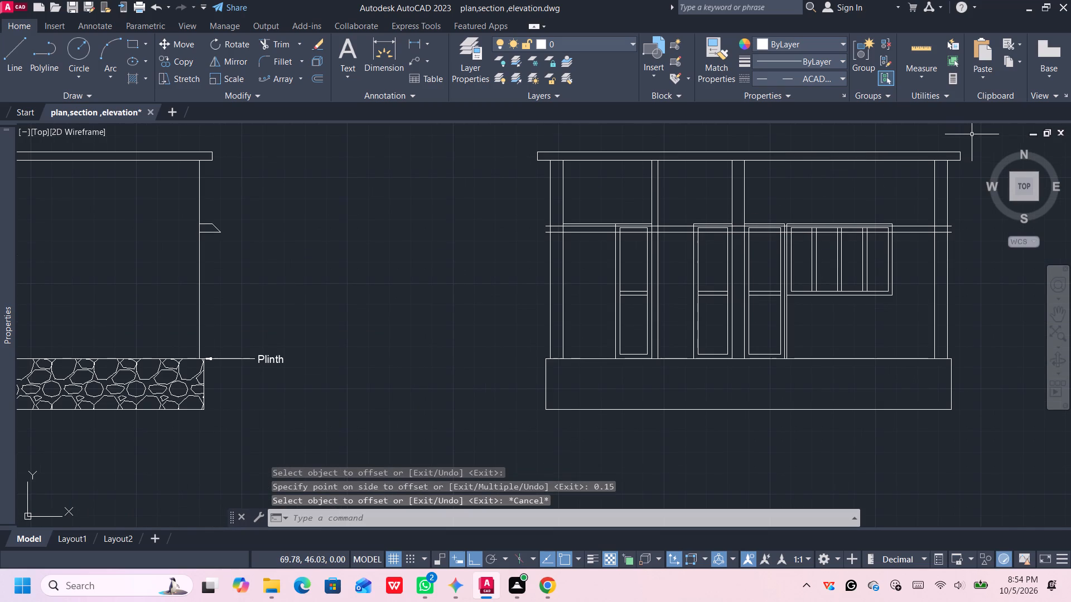
Trim the old roof slab lines and all wall lines above the new 0.15 band in the section.
type("tr")
key("Return")
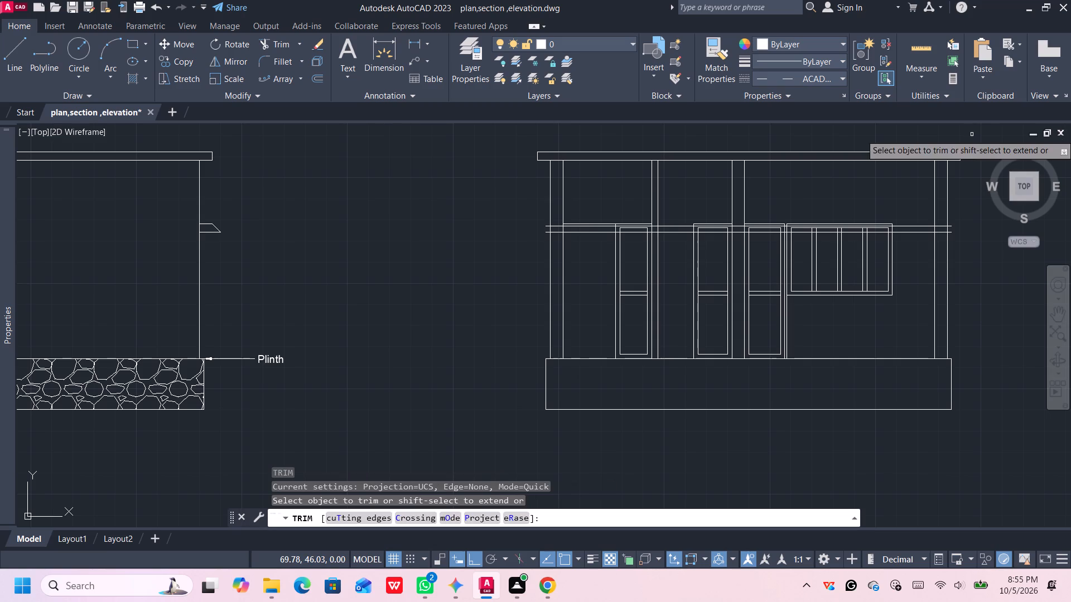
left_click(969, 134)
left_click(847, 200)
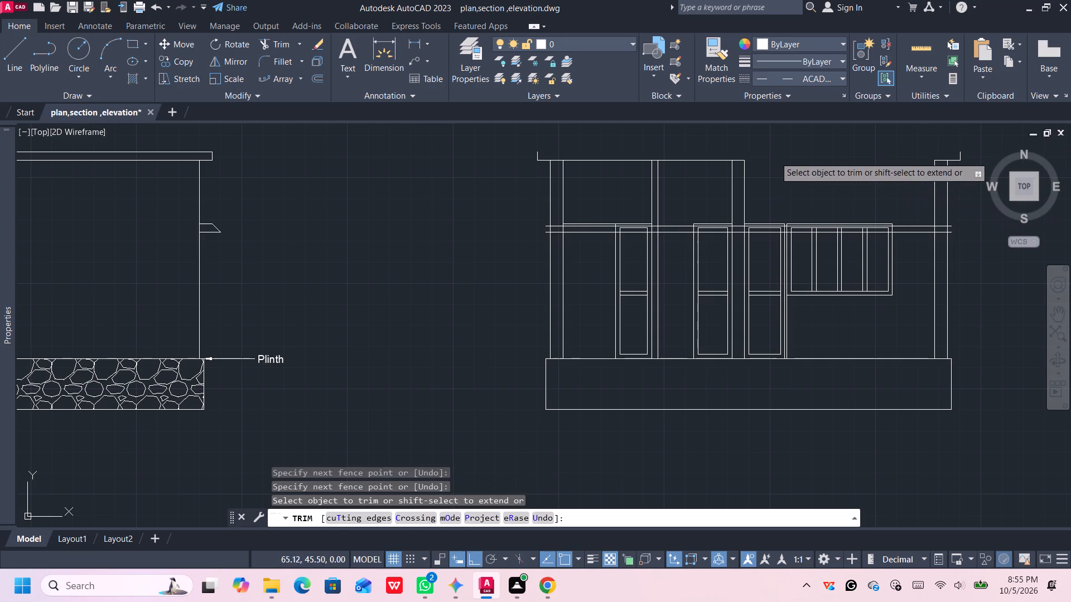
left_click(775, 157)
left_click_drag(561, 200, 552, 198)
left_click(542, 195)
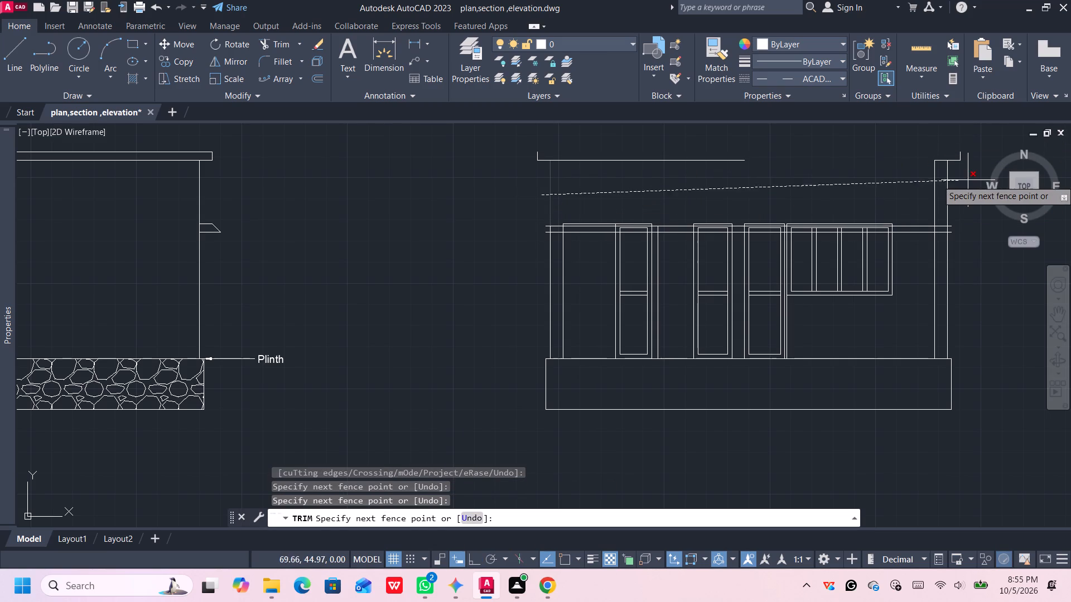
left_click(968, 192)
key("Escape")
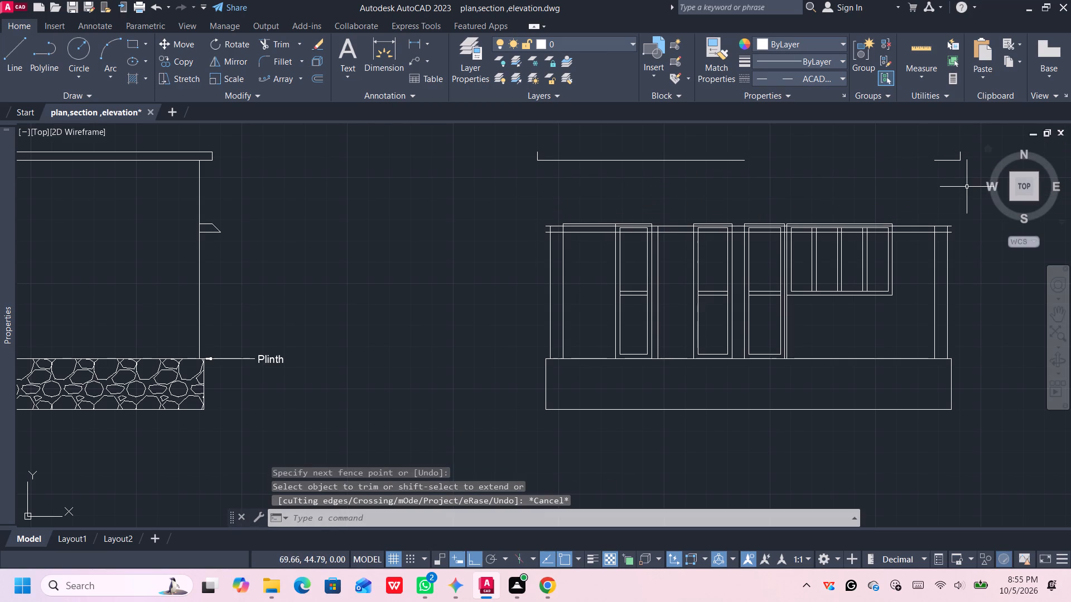
Delete the leftover pieces of the old roof slab above the section.
left_click(980, 143)
left_click(505, 187)
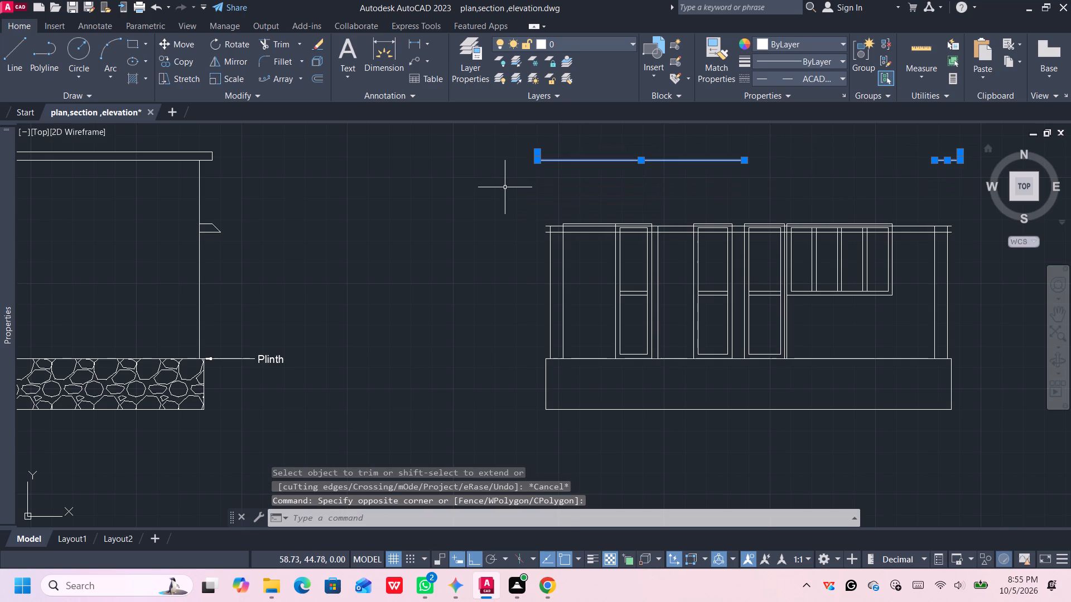
key("Delete")
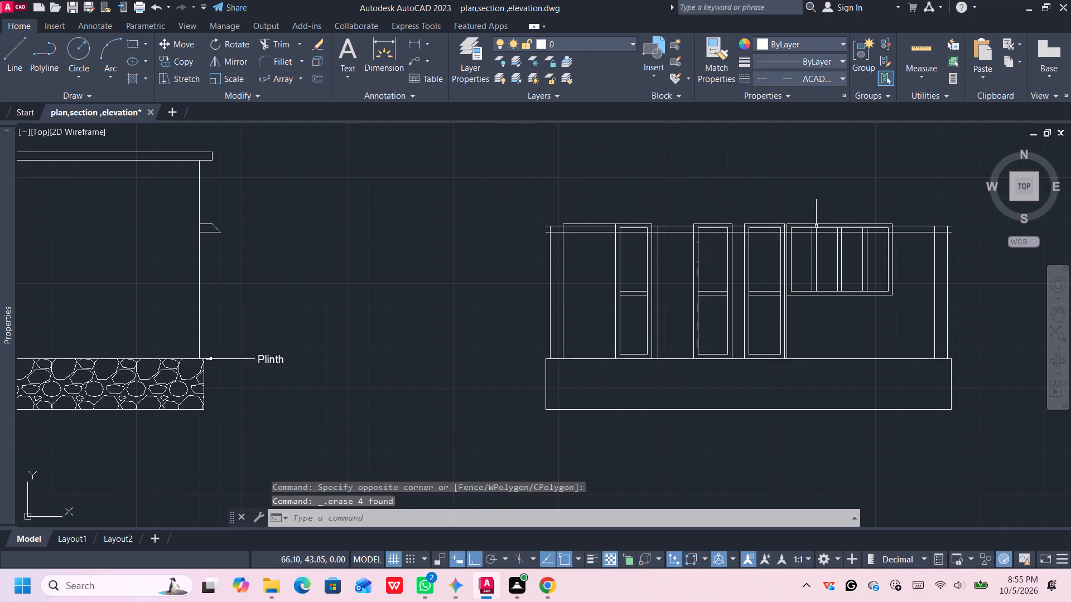
Delete the inner frame rectangle of the section's first door.
scroll(648, 253, "up", 1)
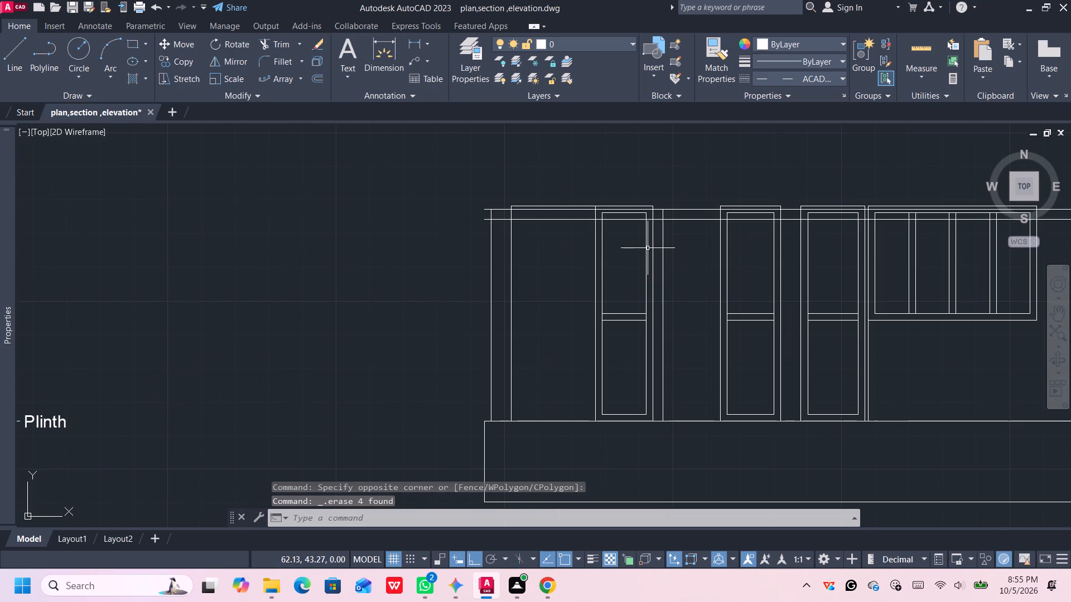
left_click(648, 248)
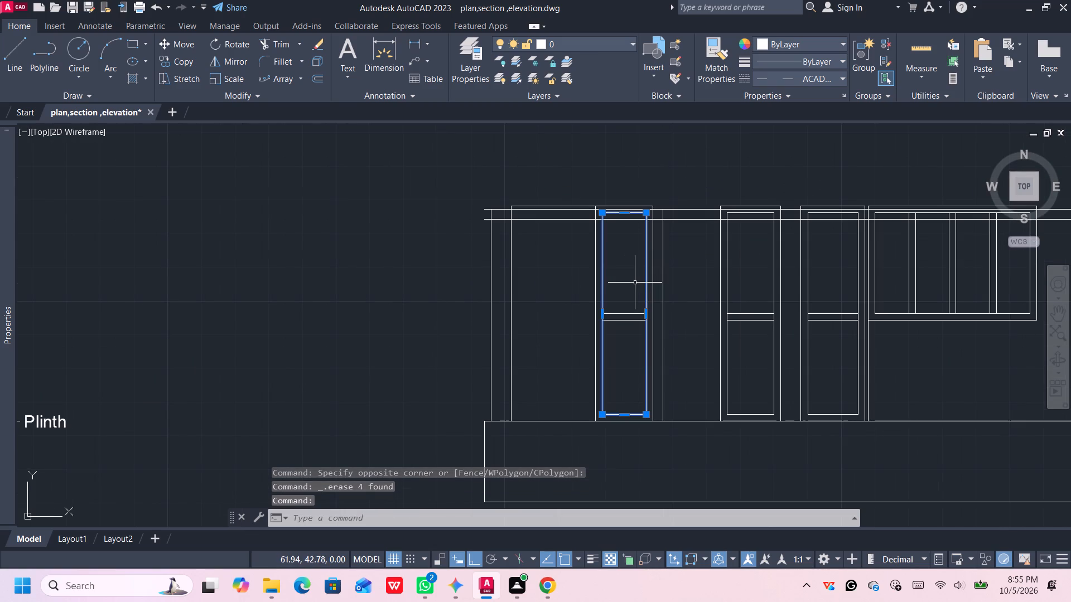
key("Delete")
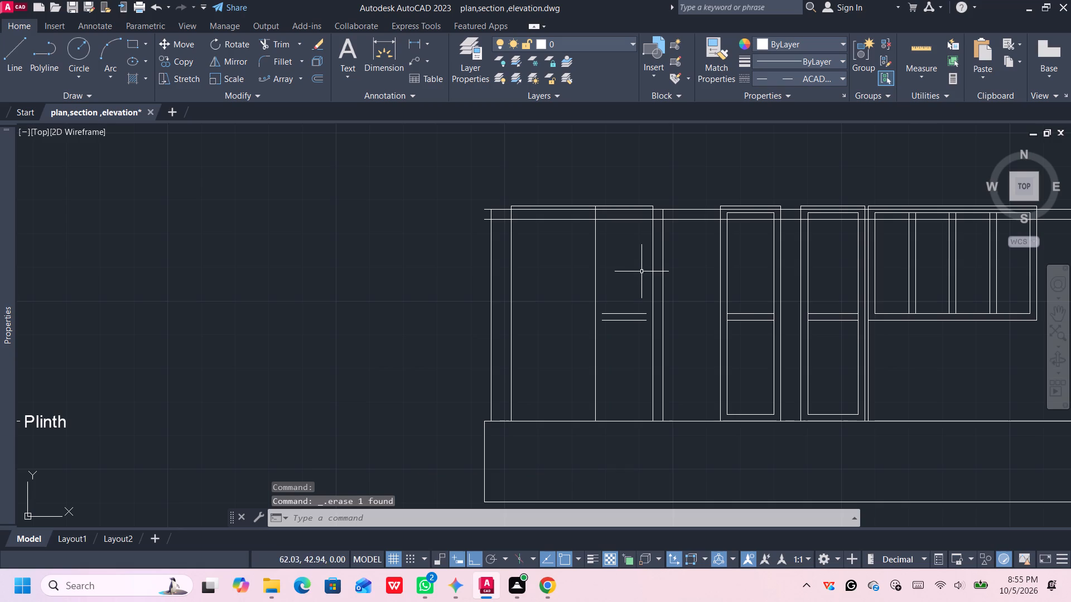
Delete the remaining pieces of the section's first door, including its two middle rail lines and its top line.
left_click(653, 229)
key("Delete")
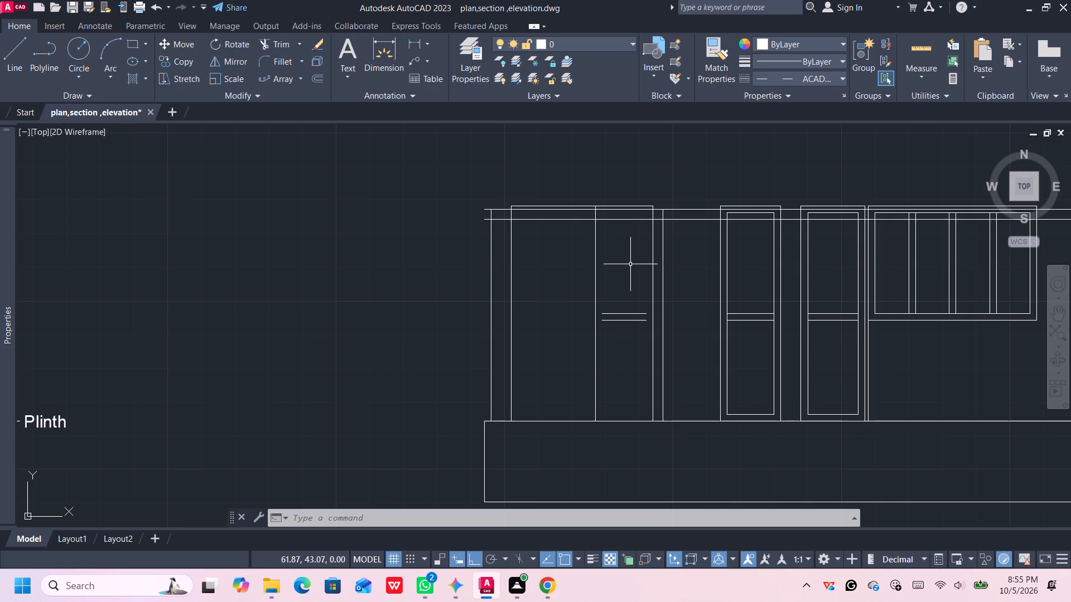
middle_click_drag(631, 278, 612, 227)
left_click_drag(612, 242, 612, 247)
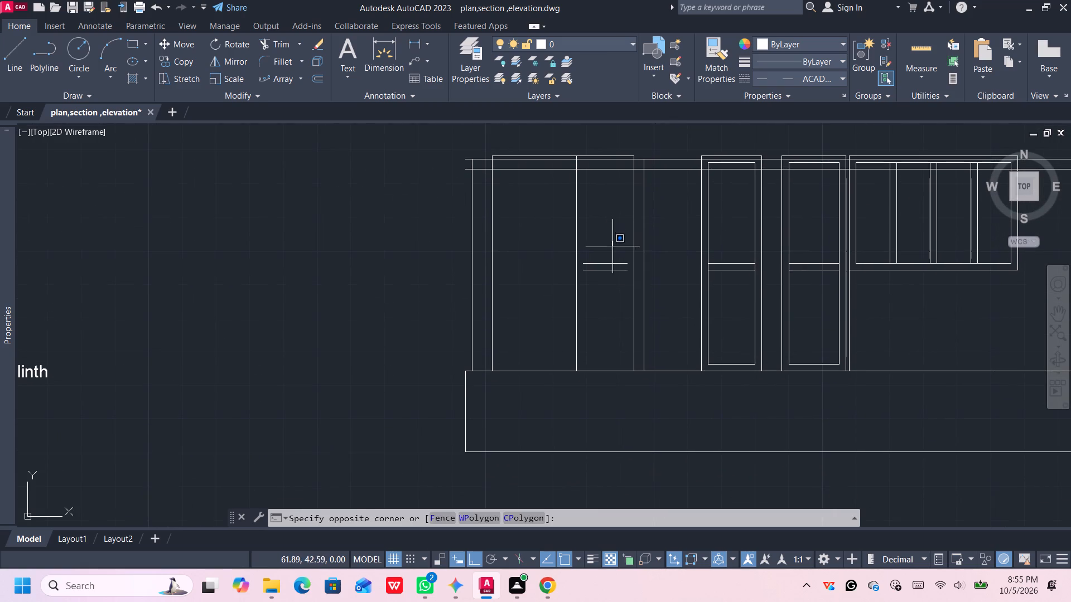
left_click_drag(612, 247, 612, 256)
left_click(607, 289)
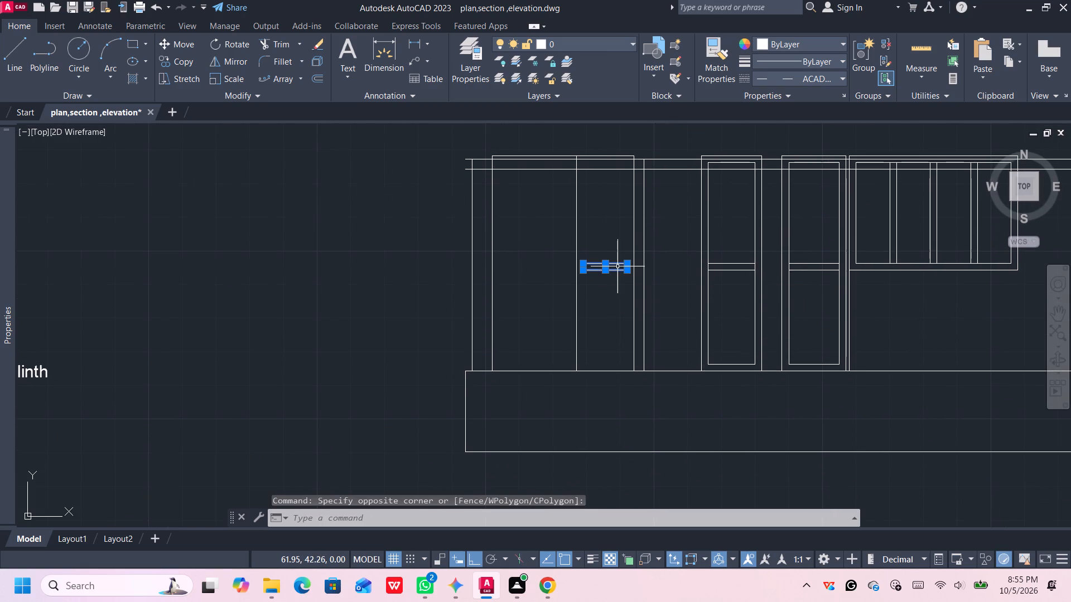
key("Delete")
scroll(580, 156, "up", 1)
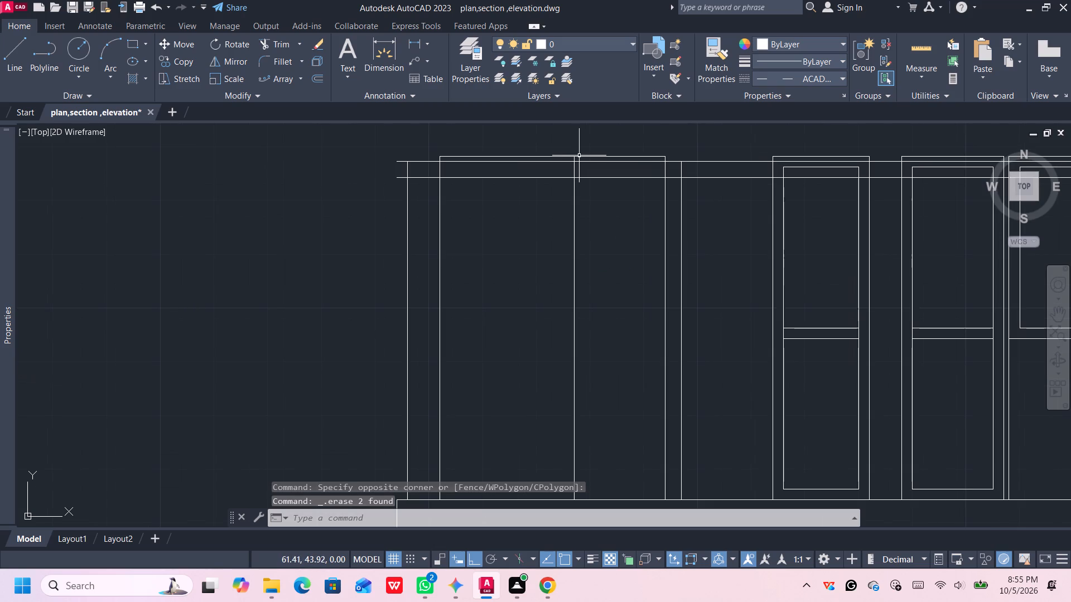
left_click(577, 156)
scroll(564, 159, "down", 2)
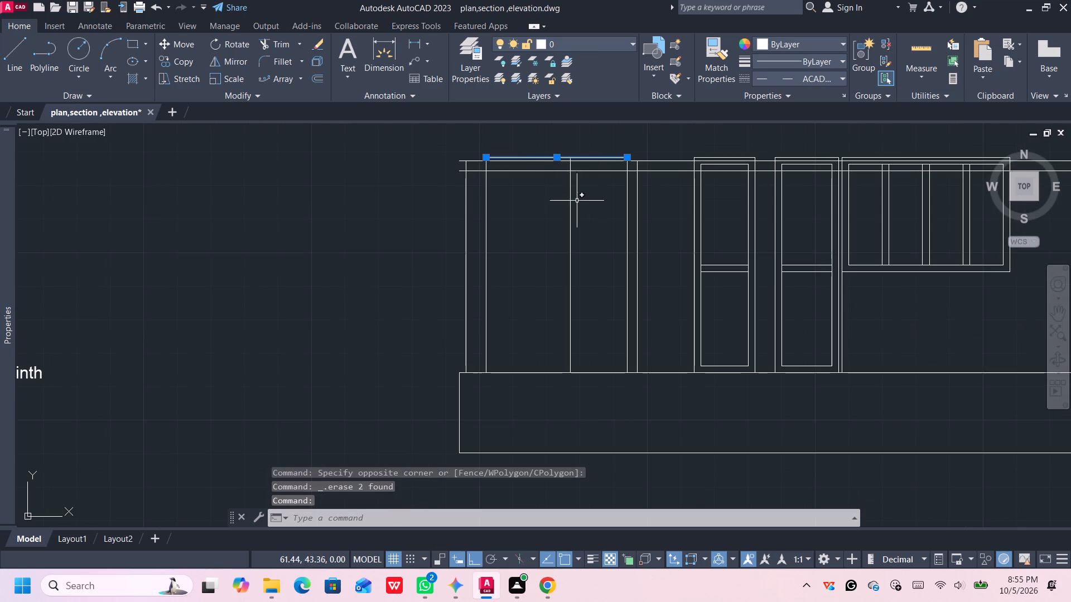
middle_click_drag(581, 217, 572, 193)
key("Delete")
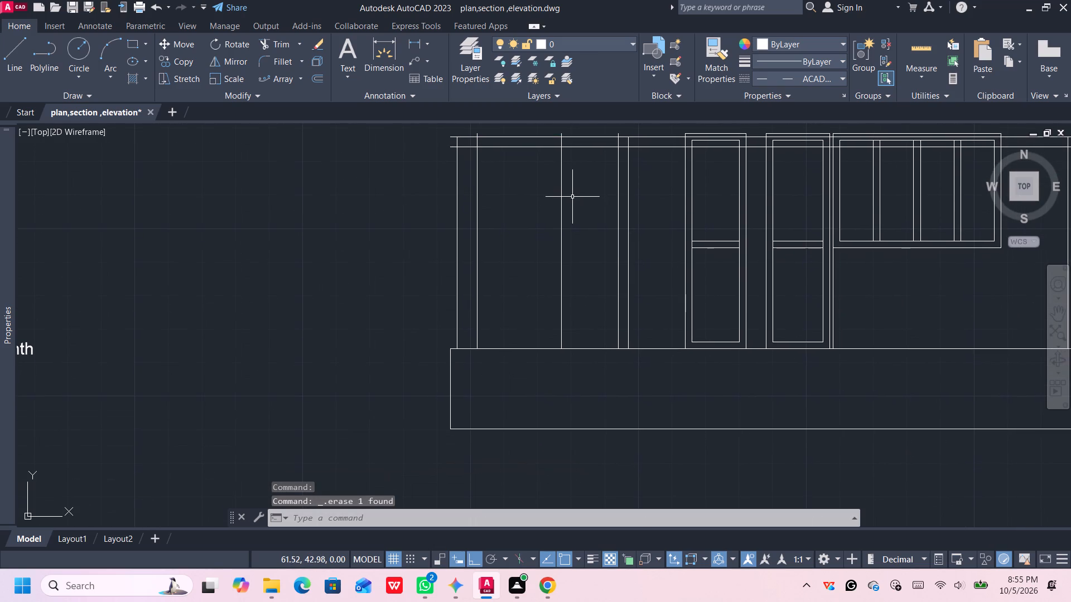
Draw a rectangle 2 wide and about 2.01 high from the first door opening's lower-left corner on the plinth.
middle_click_drag(576, 193, 562, 249)
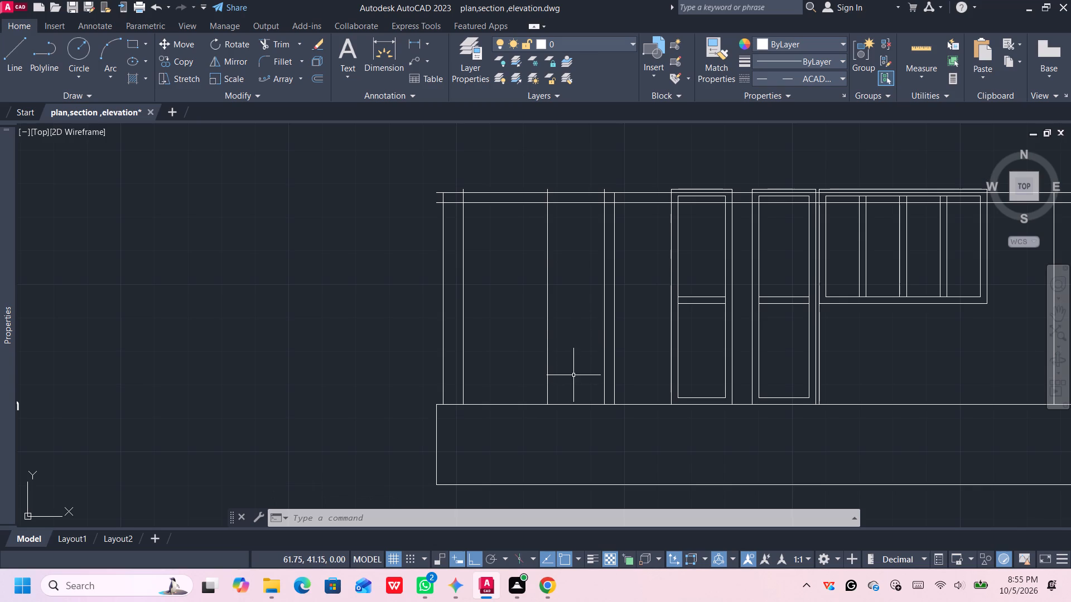
type("rec")
key("Return")
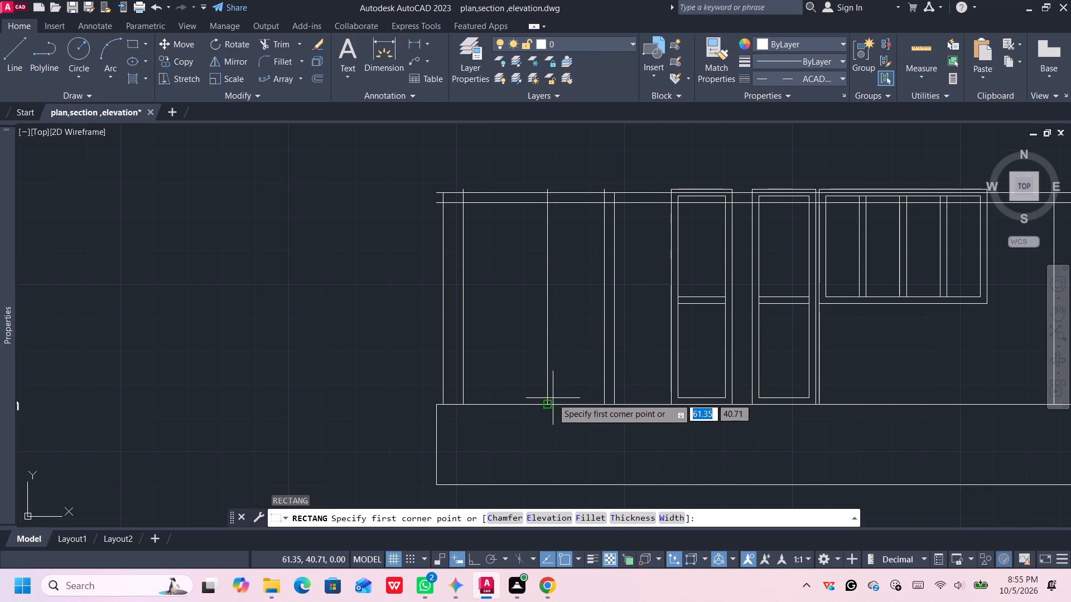
left_click(547, 402)
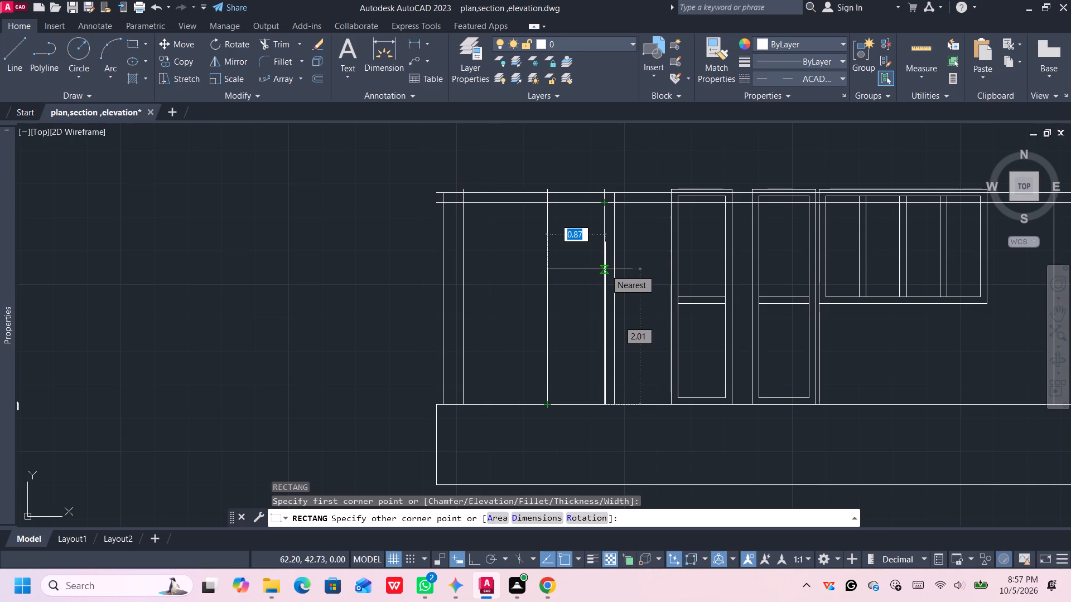
key("2")
key("Return")
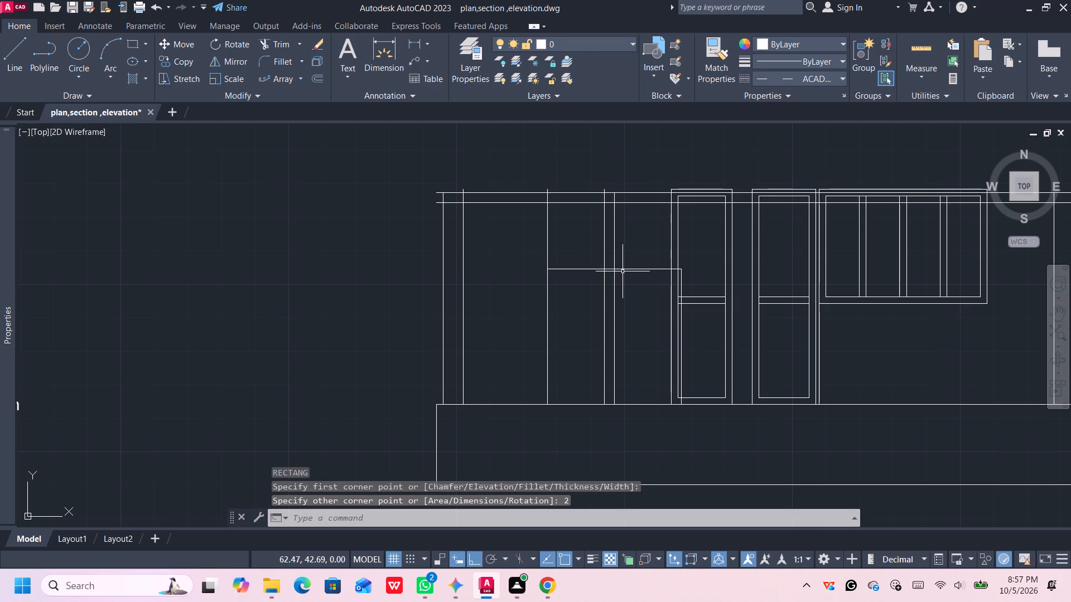
Stretch the new rectangle's right edge to the opening's right jamb line, making the door about 0.87 wide.
left_click(625, 268)
left_click(682, 270)
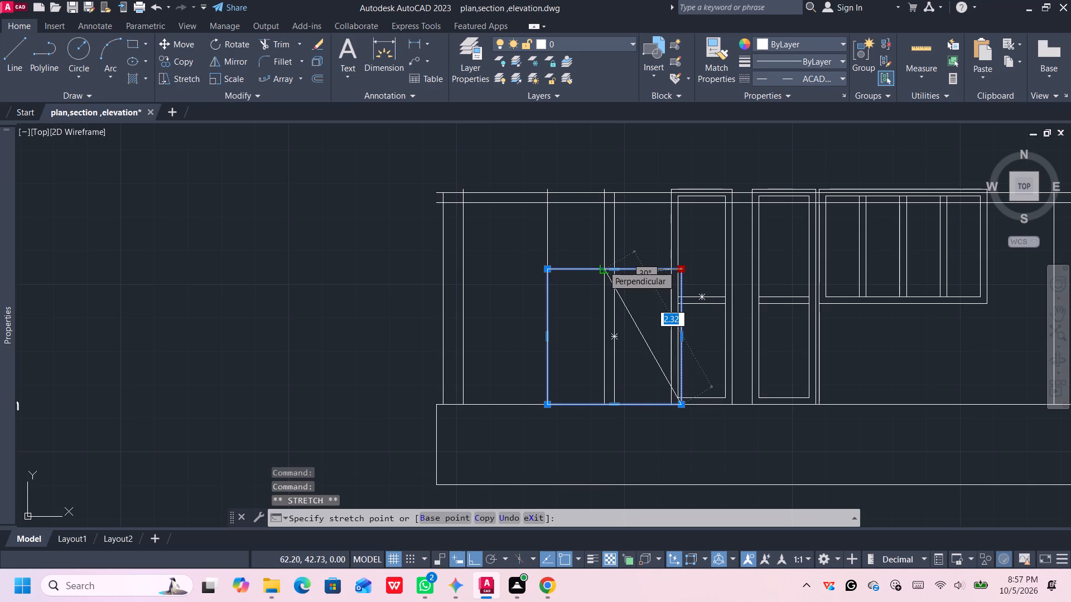
key("Escape")
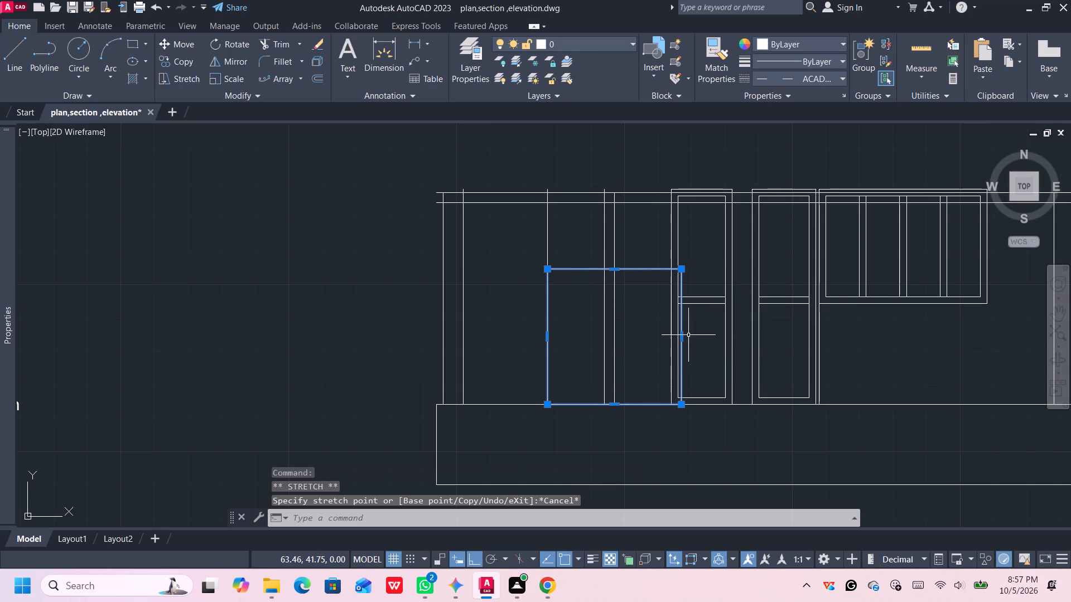
left_click(682, 338)
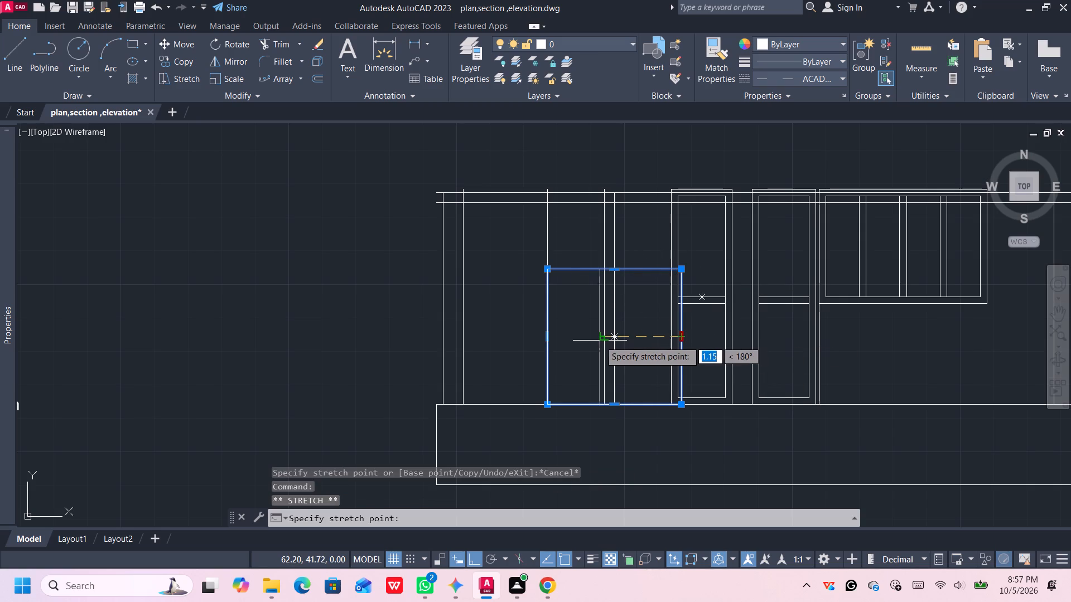
left_click(603, 338)
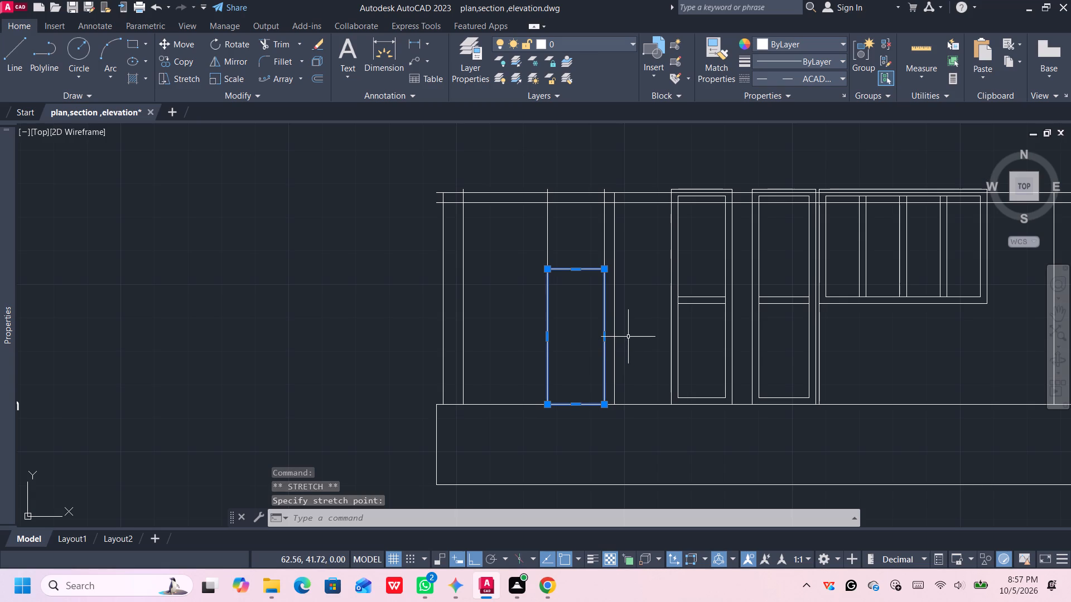
middle_click_drag(655, 304, 650, 315)
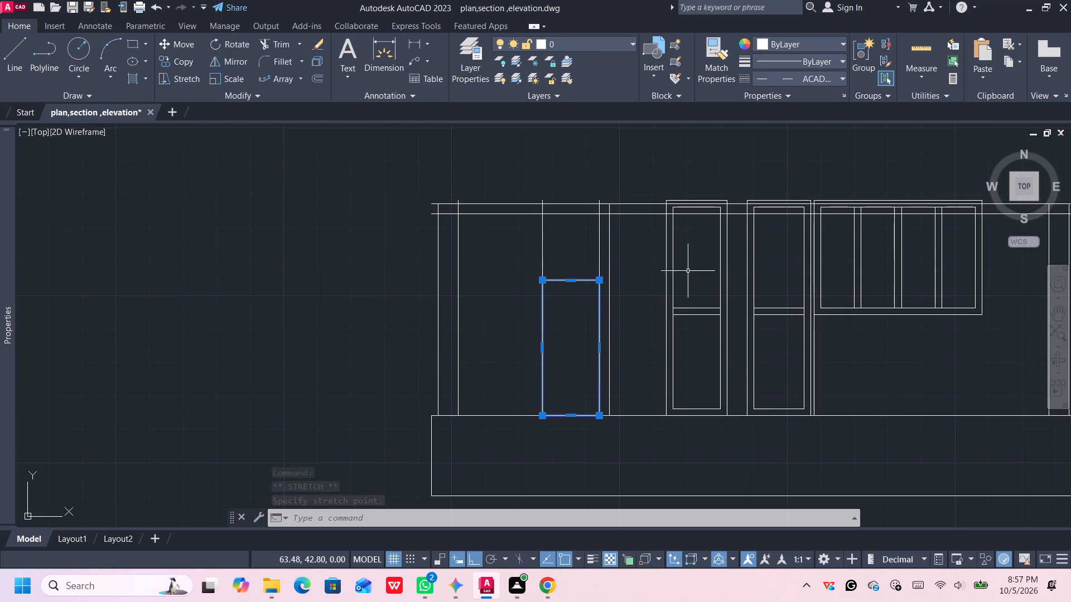
scroll(703, 246, "down", 1)
middle_click_drag(699, 254, 699, 244)
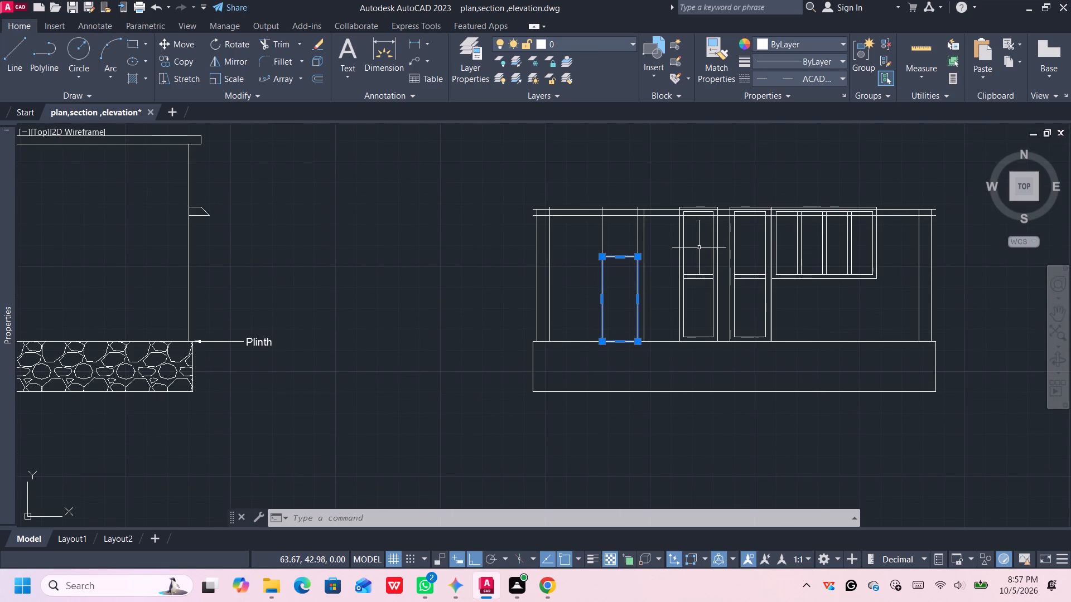
key("Escape")
Offset the top line of the elevation's stone plinth 3 upward across the wall.
scroll(473, 317, "down", 2)
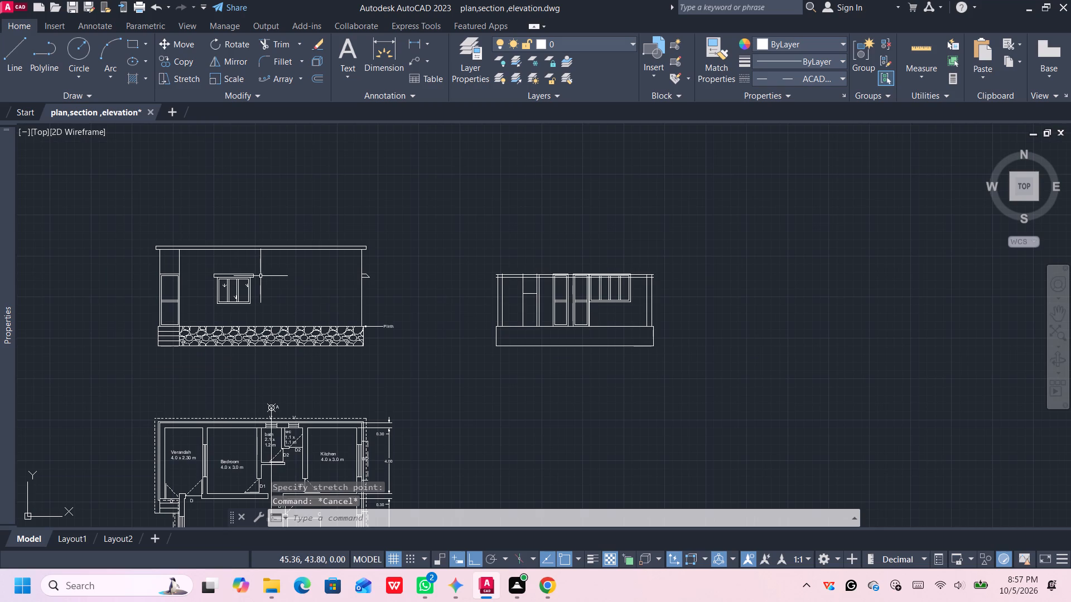
middle_click_drag(205, 296, 298, 313)
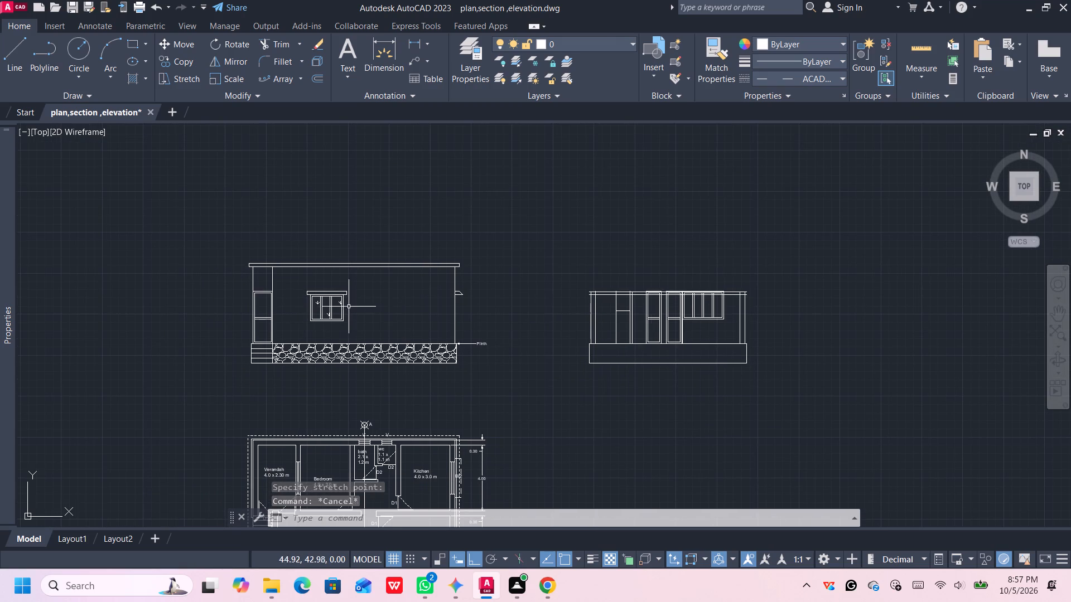
scroll(592, 287, "up", 2)
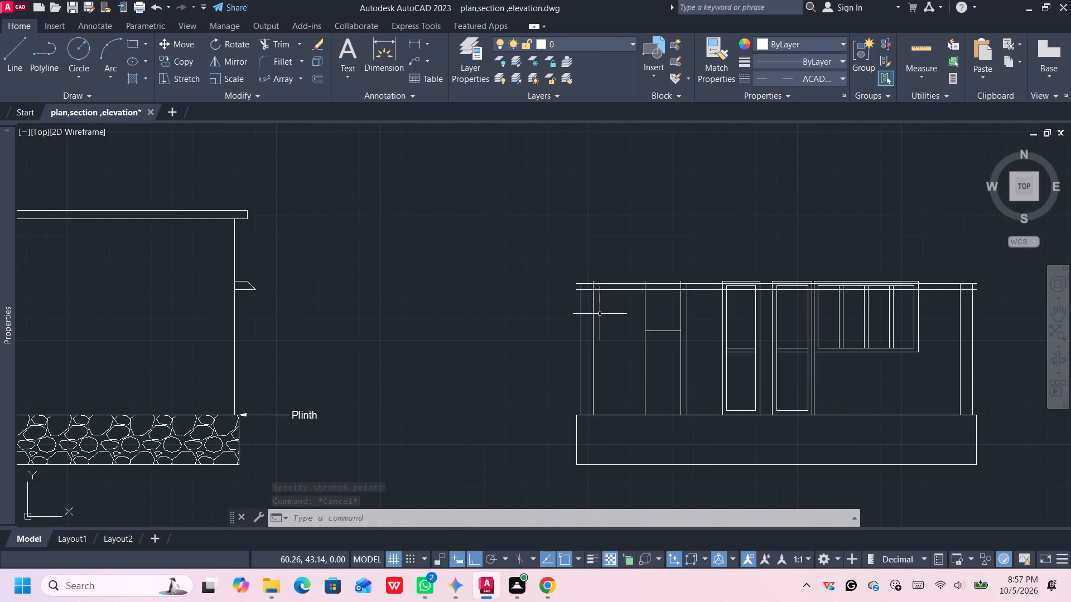
scroll(600, 314, "down", 1)
middle_click_drag(480, 335, 541, 295)
middle_click(541, 295)
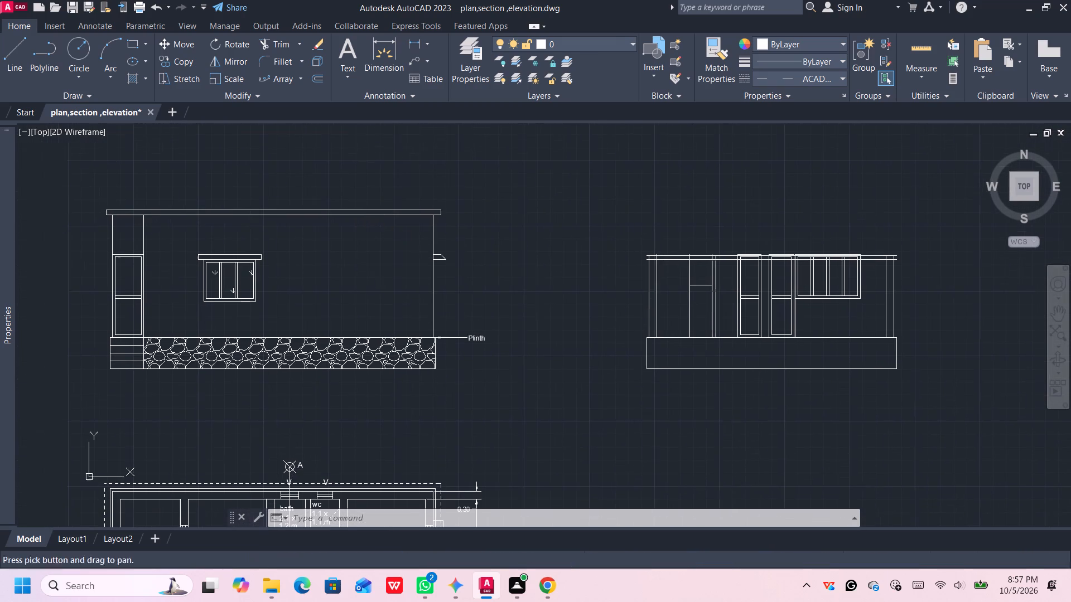
left_click(320, 338)
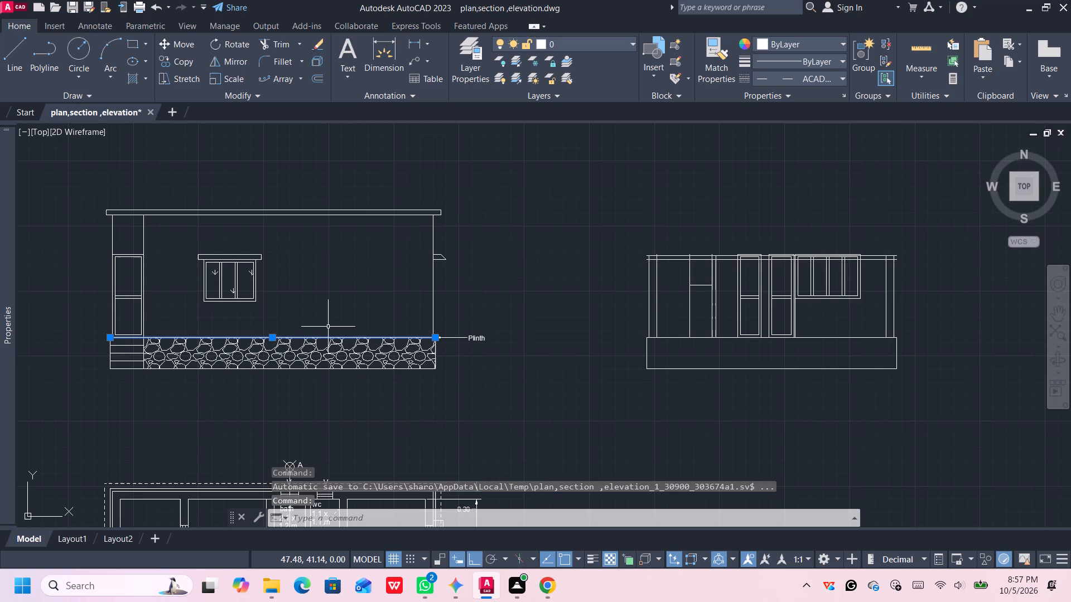
key("o")
key("Return")
left_click(319, 336)
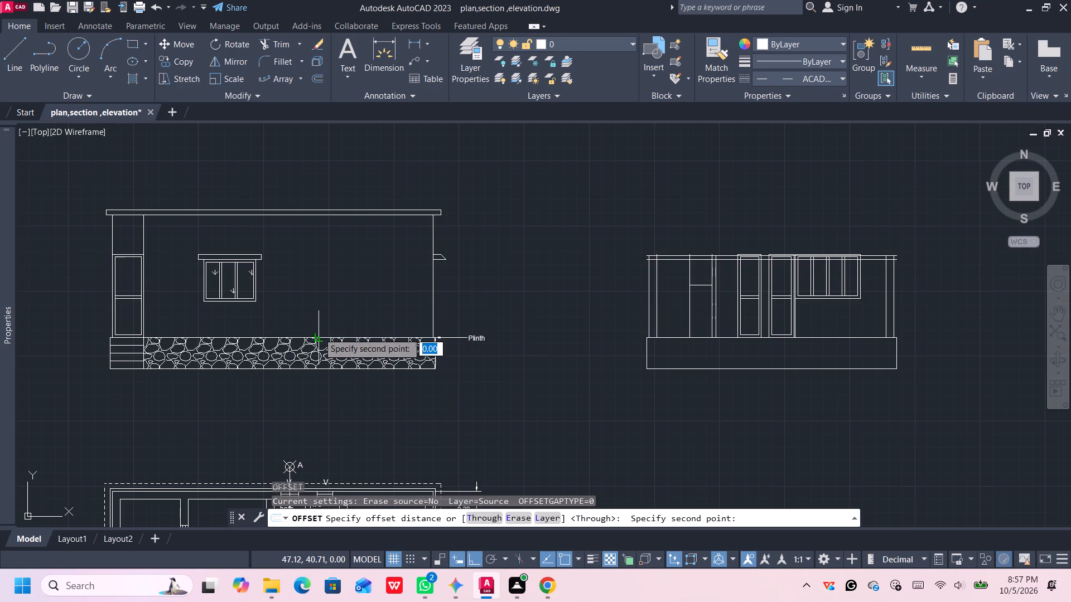
key("3")
key("Return")
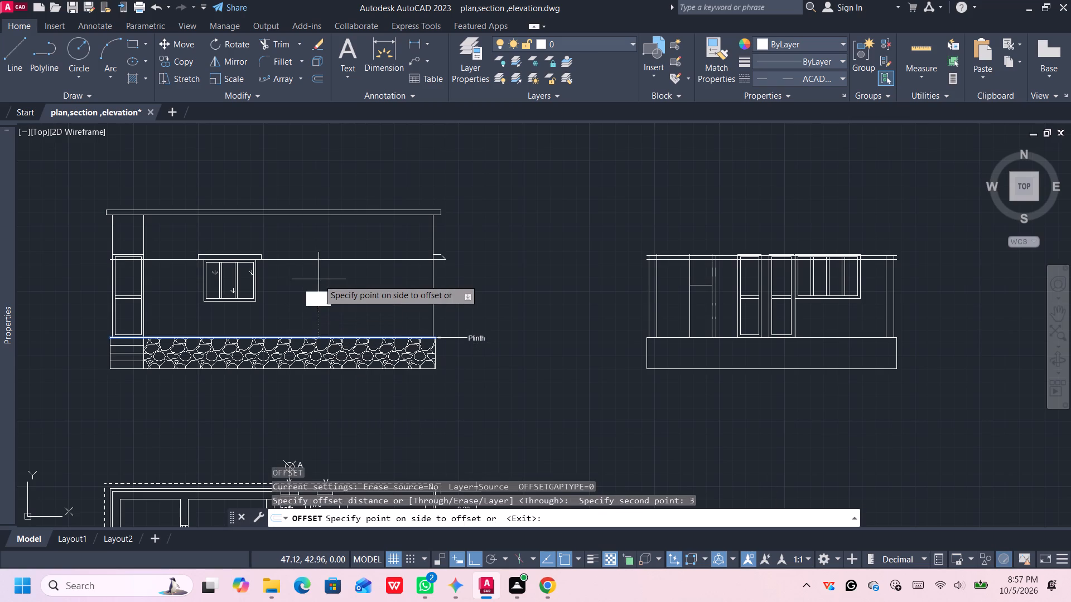
left_click(325, 271)
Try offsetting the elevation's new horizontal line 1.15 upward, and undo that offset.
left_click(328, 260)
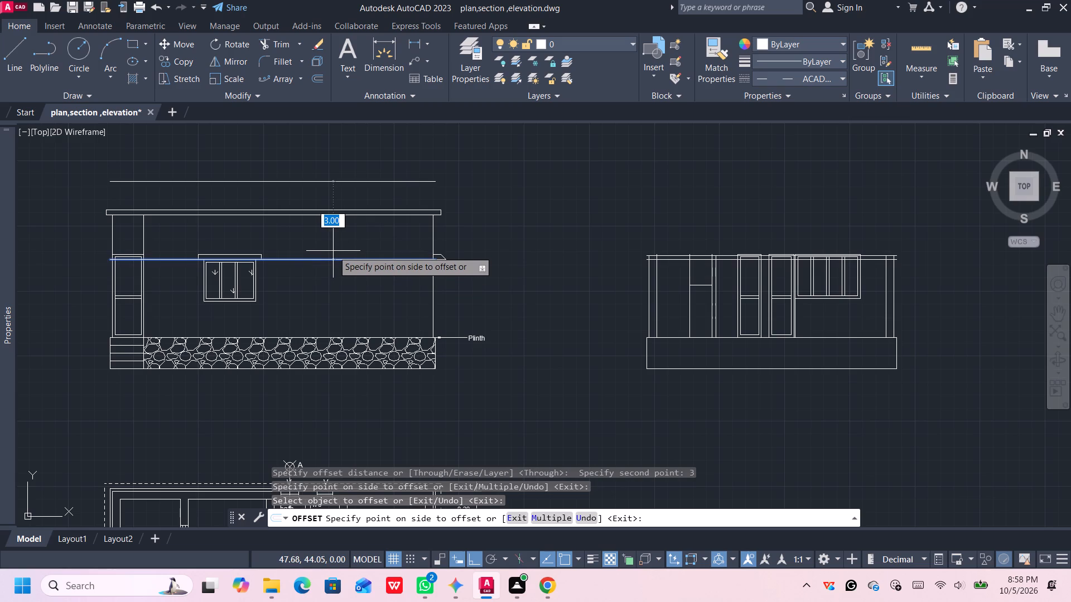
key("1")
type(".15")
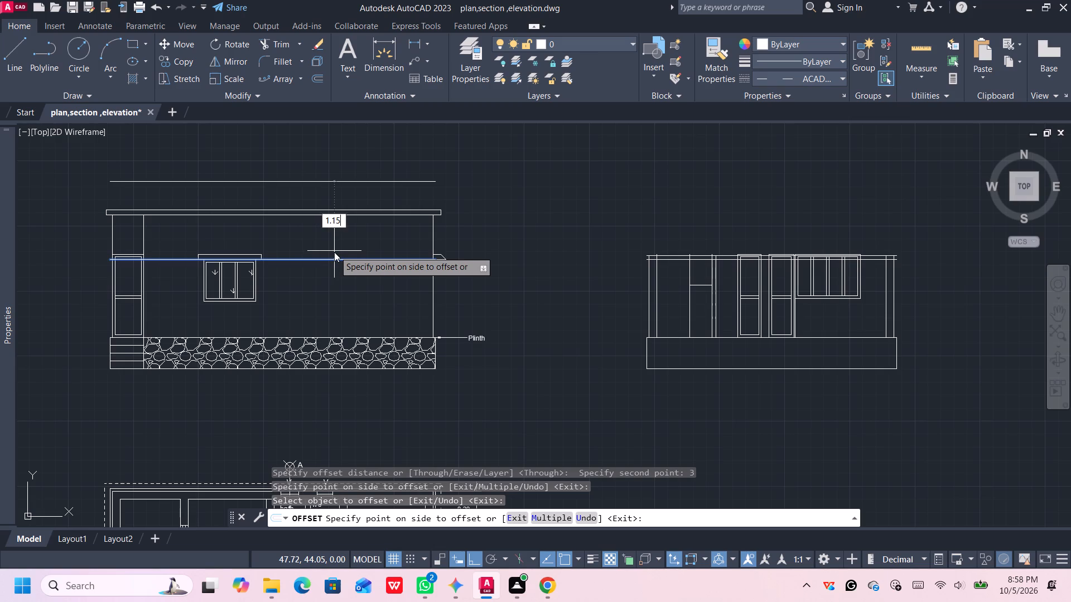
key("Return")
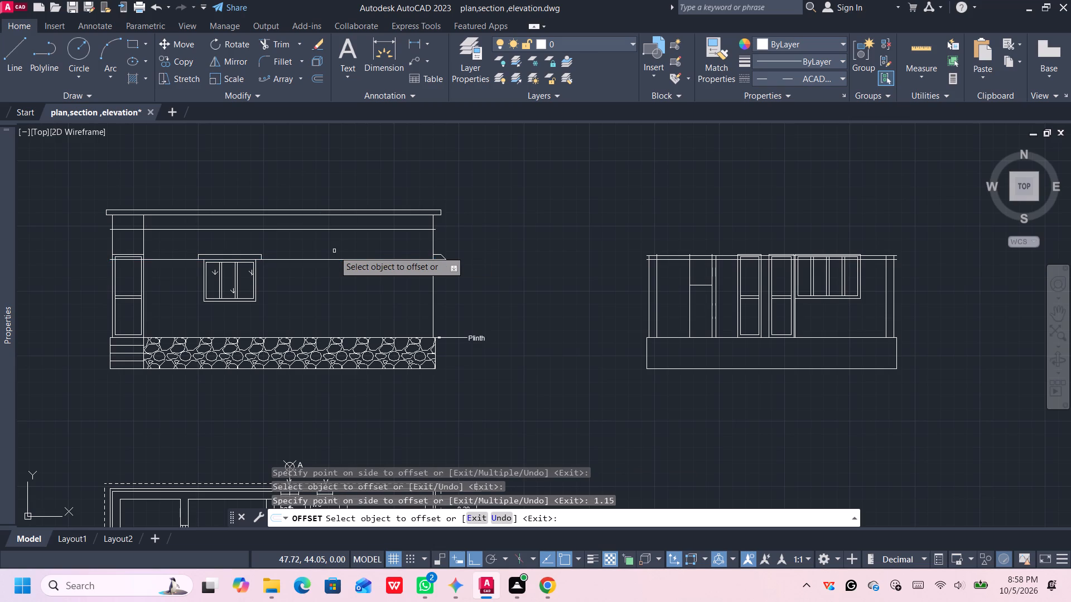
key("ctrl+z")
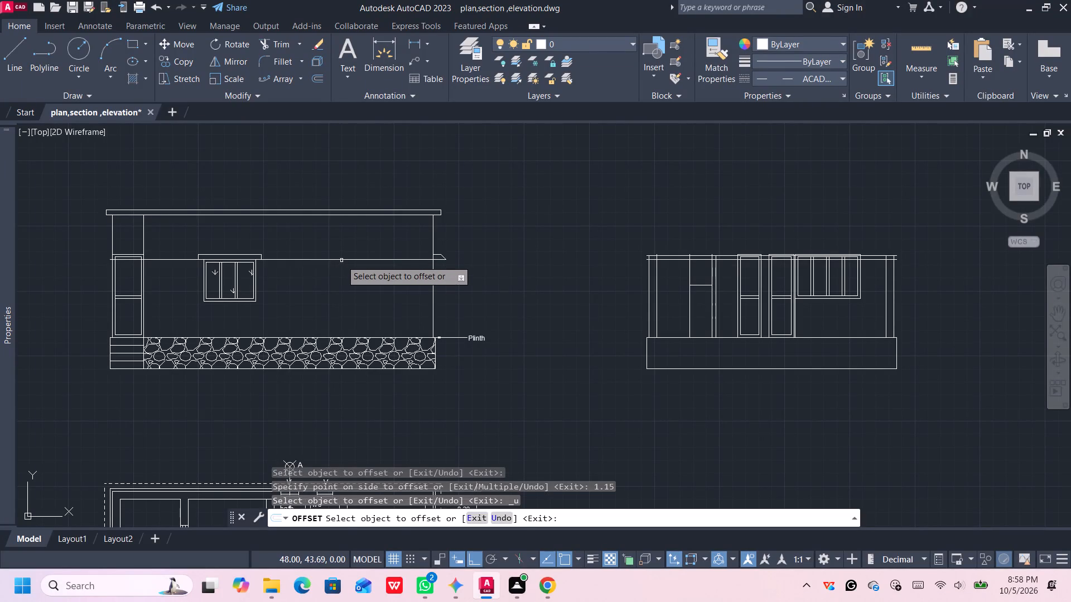
Offset the elevation's new horizontal line 0.15 upward to form a slab band, and end the offsetting.
left_click(341, 260)
key("0")
type(".1")
key("5")
key("Return")
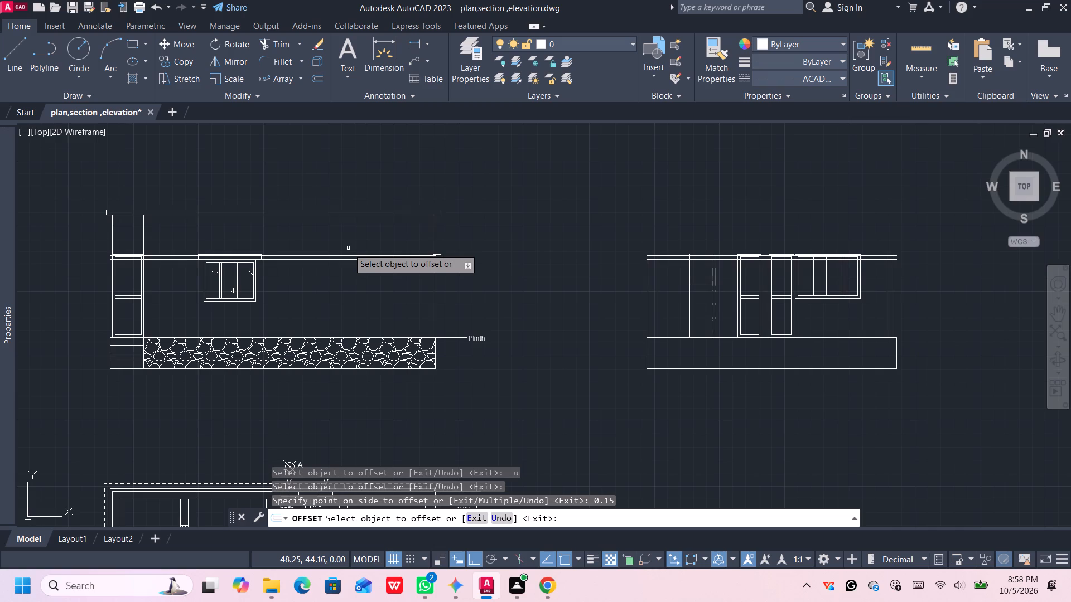
scroll(348, 249, "up", 1)
scroll(348, 249, "down", 1)
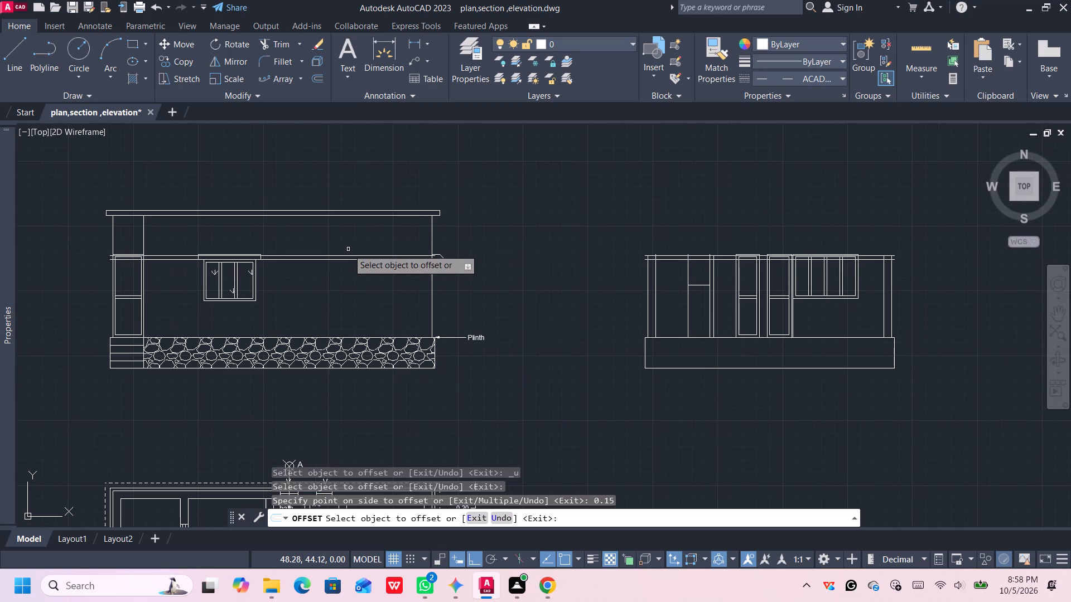
middle_click_drag(360, 254, 385, 254)
scroll(451, 221, "up", 1)
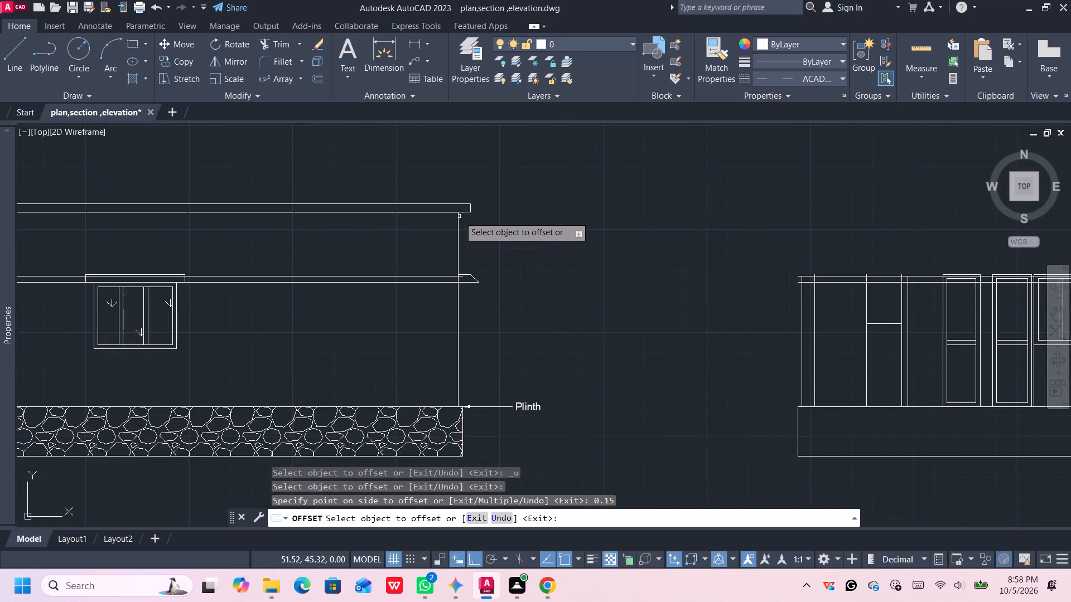
scroll(459, 216, "up", 1)
key("Escape")
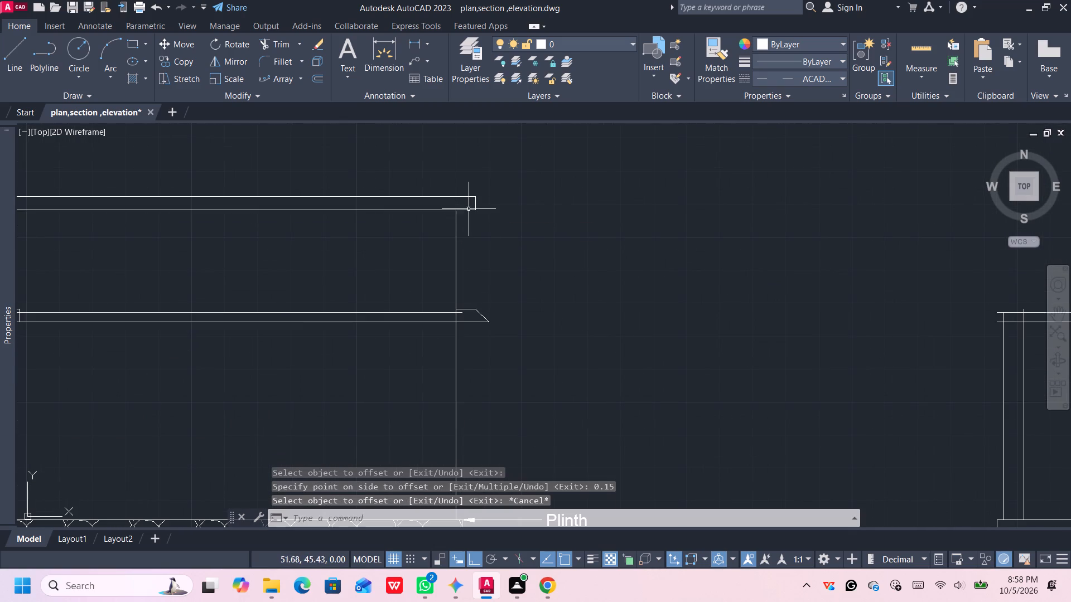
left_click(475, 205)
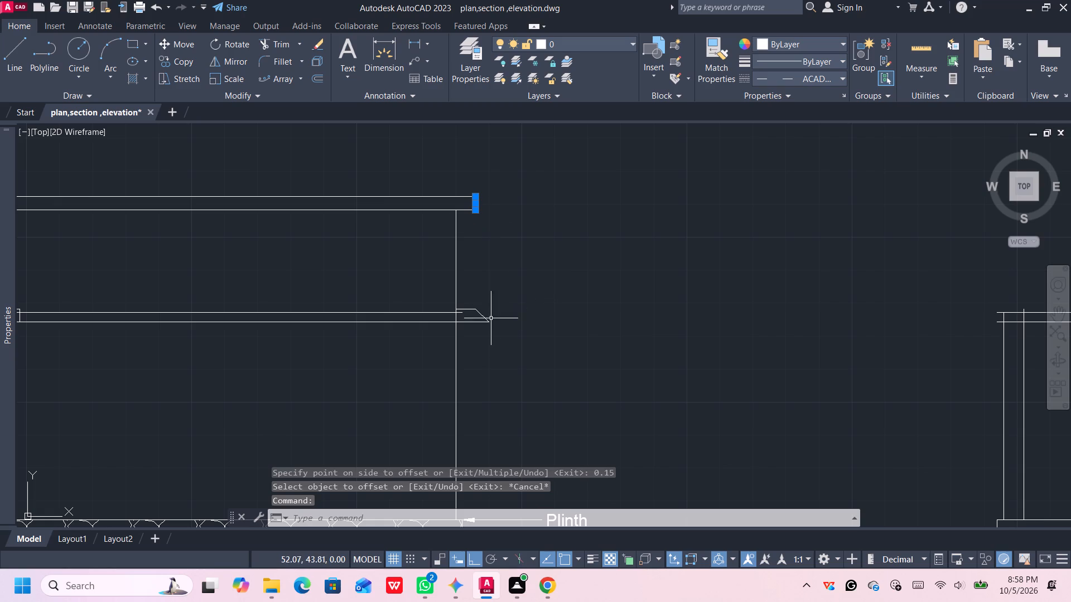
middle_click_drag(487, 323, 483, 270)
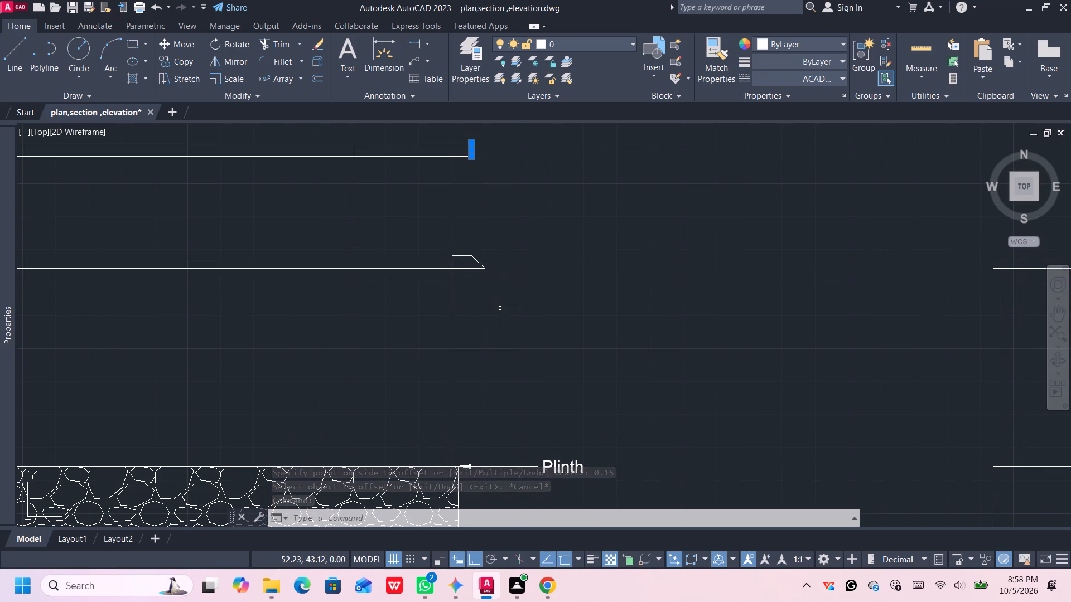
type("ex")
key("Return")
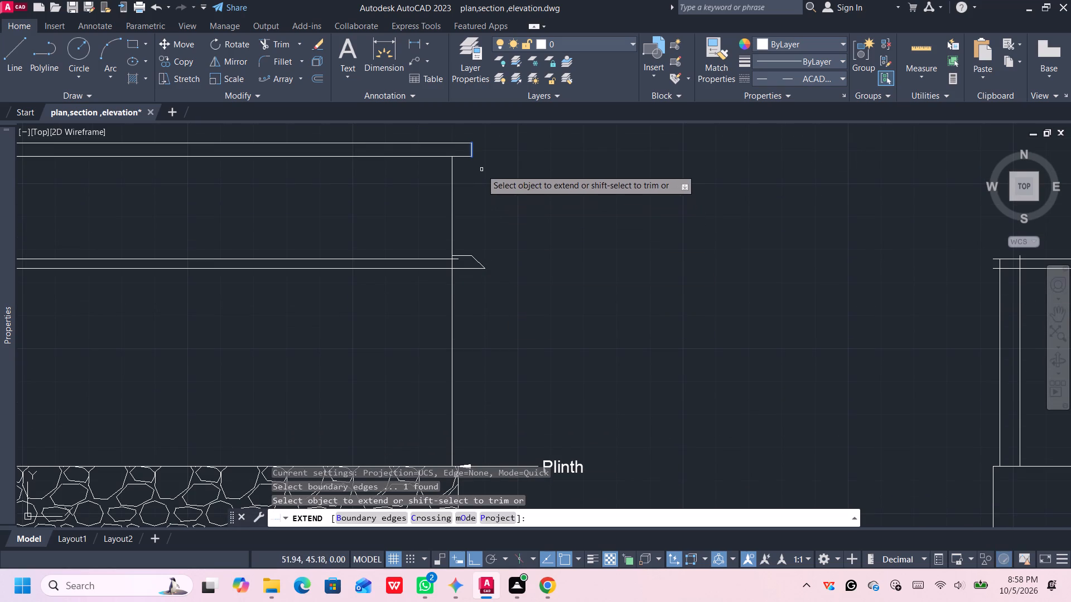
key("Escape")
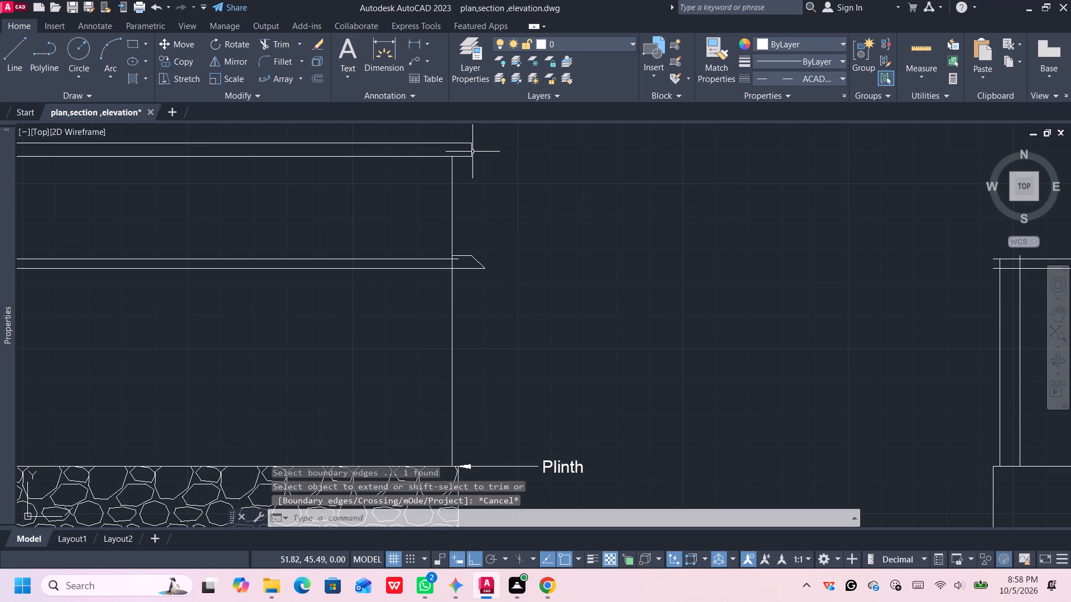
Stretch the old roof band's right edge line 1.70 down to the new slab's lower line in the elevation.
left_click(471, 152)
left_click(471, 158)
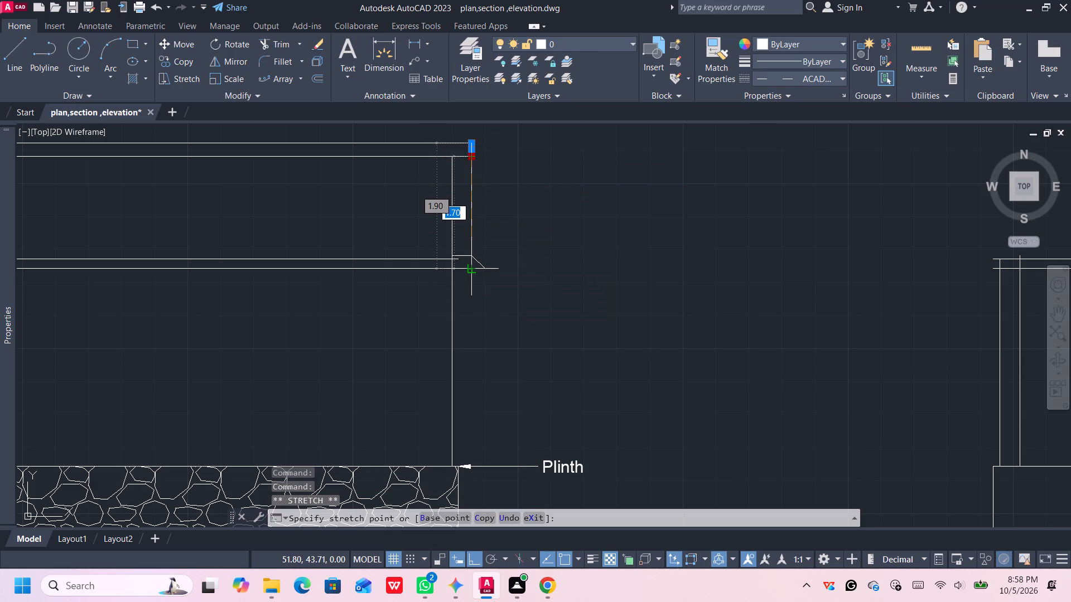
left_click(471, 265)
key("Escape")
Delete the old short horizontal and sloping eave lines at the right end of the elevation's slab.
scroll(466, 270, "up", 2)
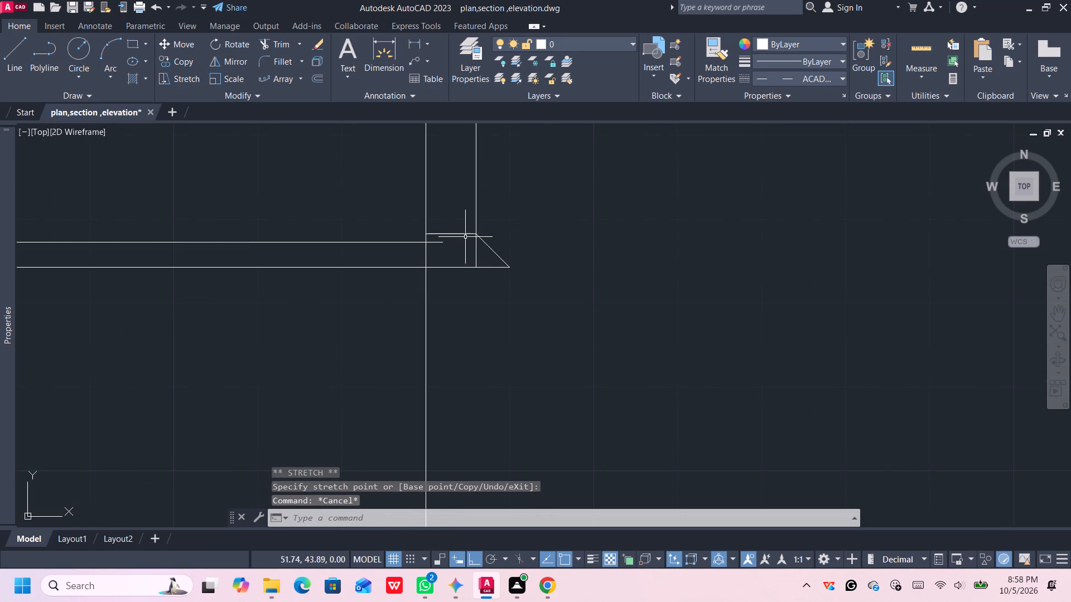
left_click(465, 236)
left_click(486, 247)
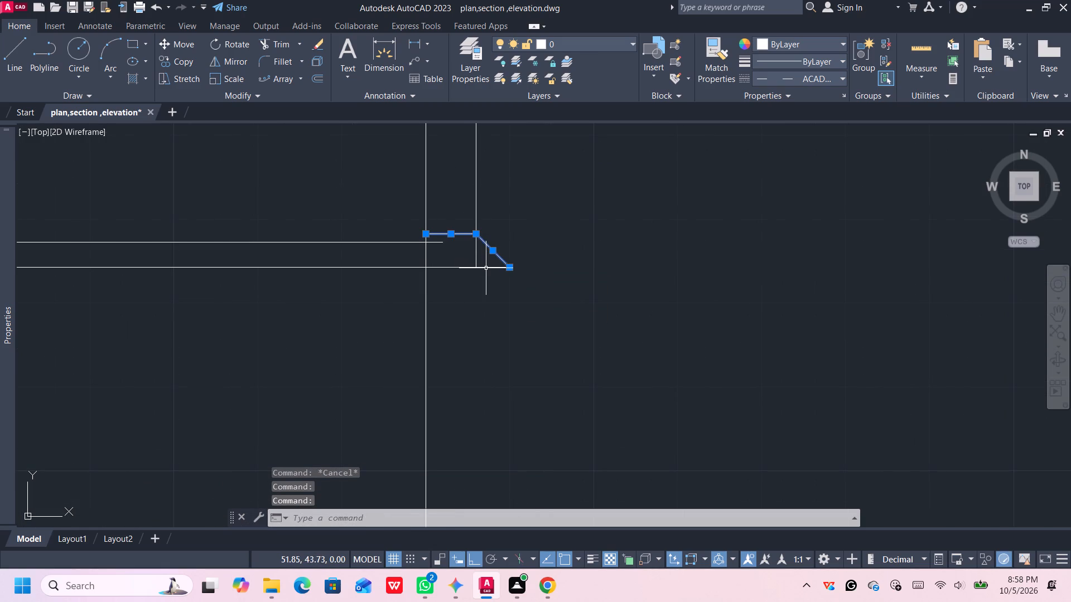
left_click(486, 268)
key("Delete")
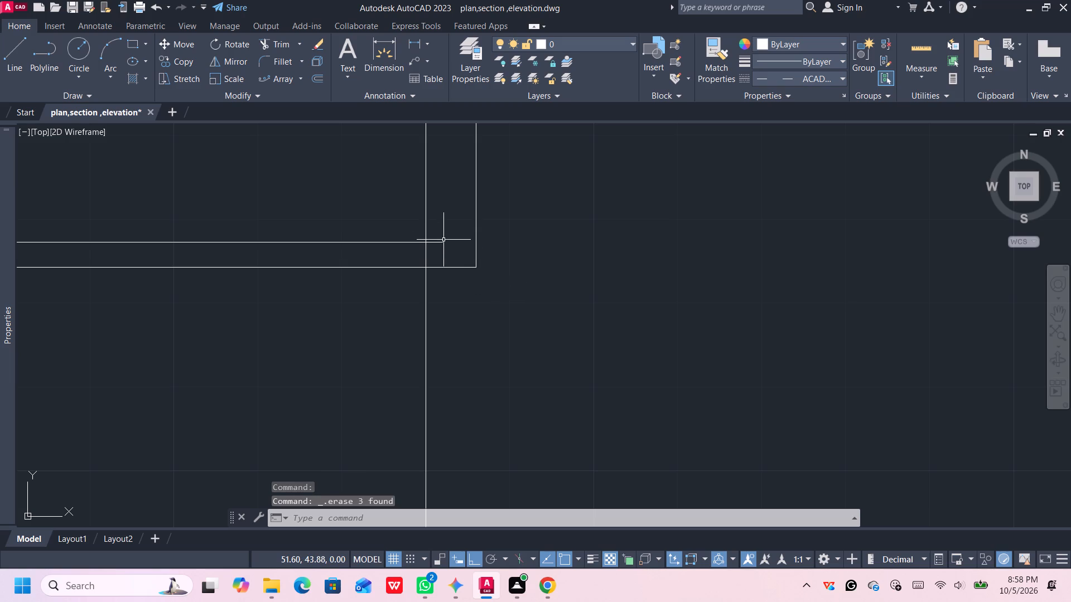
Extend the slab's upper line to the stretched right edge line.
scroll(446, 232, "down", 2)
middle_click_drag(448, 237, 468, 267)
type("ex")
key("Return")
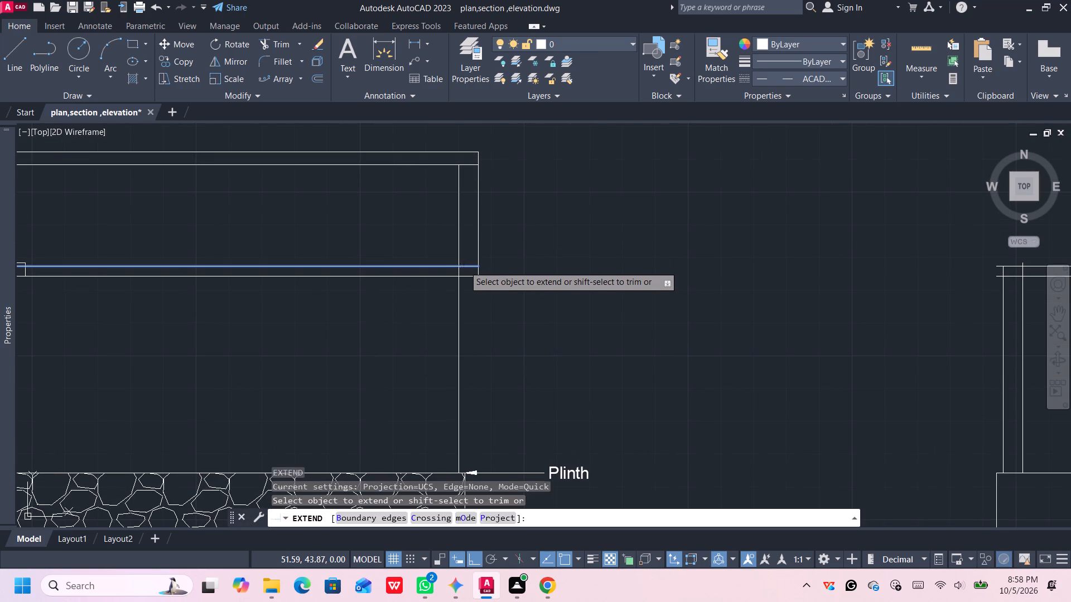
left_click(464, 266)
key("Escape")
Stretch the old roof band's left edge line 1.70 down to the level of the slab's lower line.
scroll(470, 254, "down", 3)
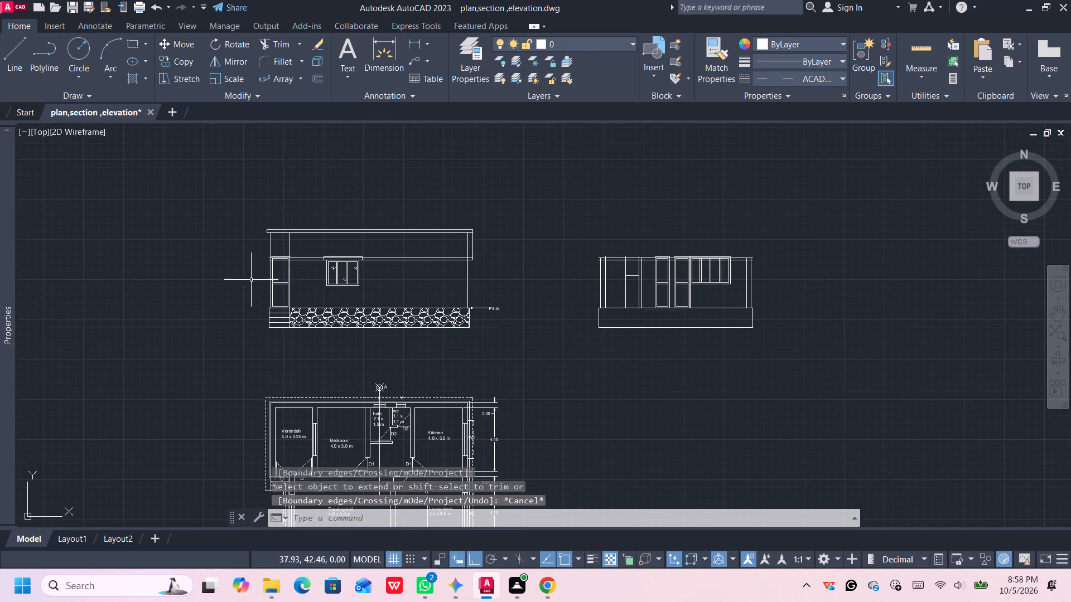
scroll(272, 264, "up", 2)
scroll(276, 263, "down", 1)
middle_click_drag(276, 263, 341, 280)
scroll(319, 269, "up", 2)
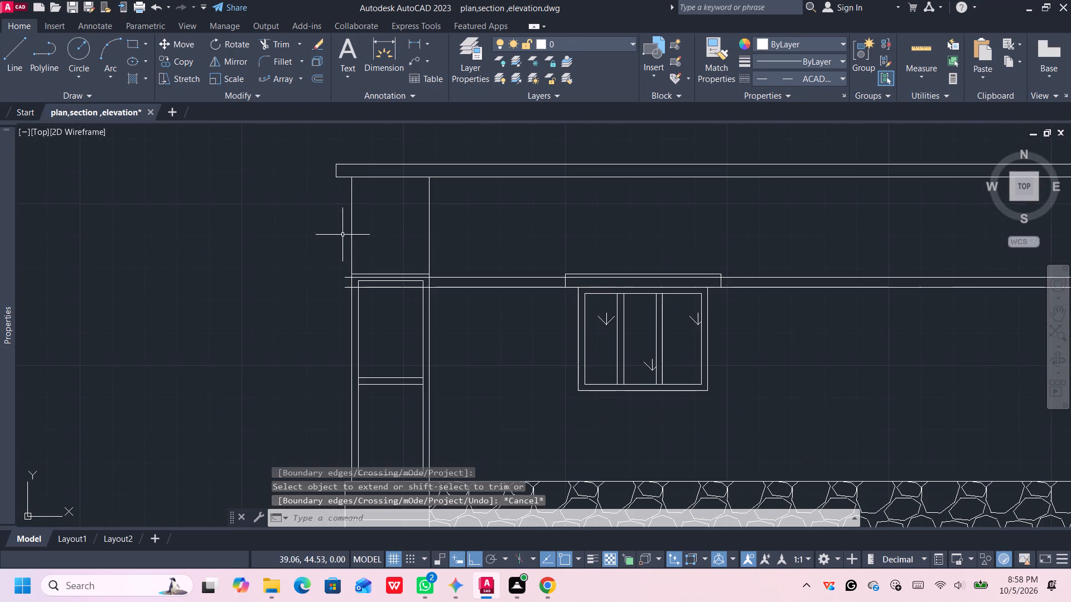
left_click(336, 171)
scroll(336, 174, "up", 2)
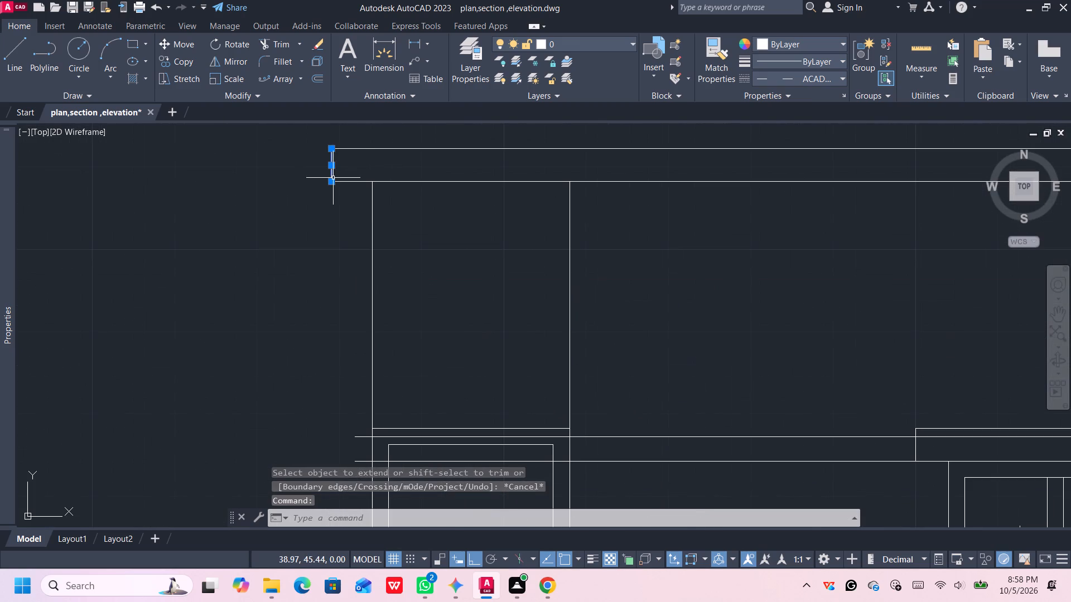
left_click(332, 179)
scroll(341, 324, "down", 3)
middle_click_drag(343, 329, 330, 288)
scroll(326, 312, "up", 1)
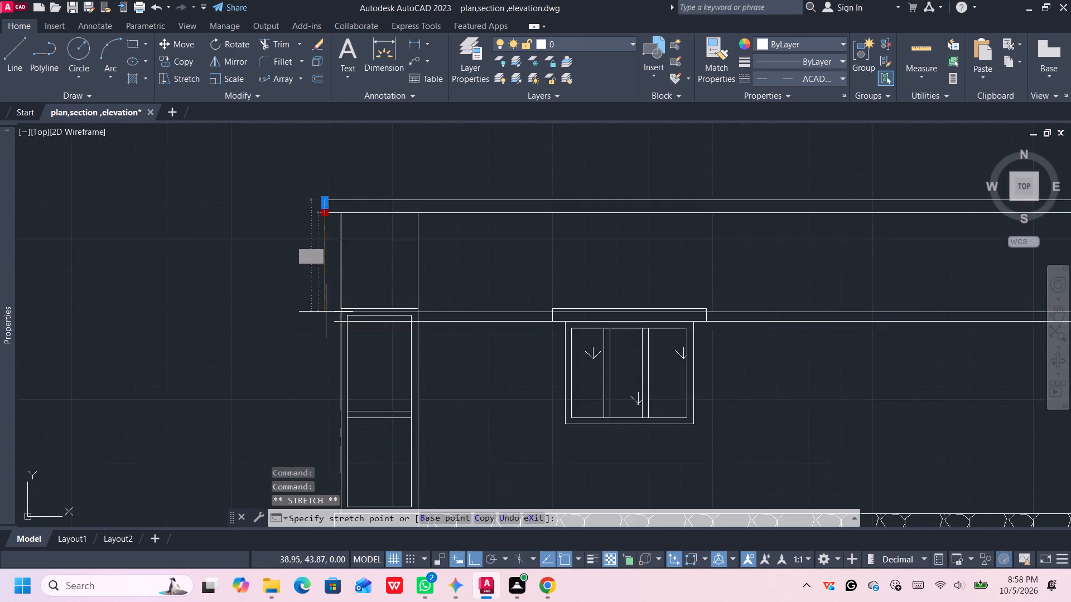
scroll(326, 313, "up", 2)
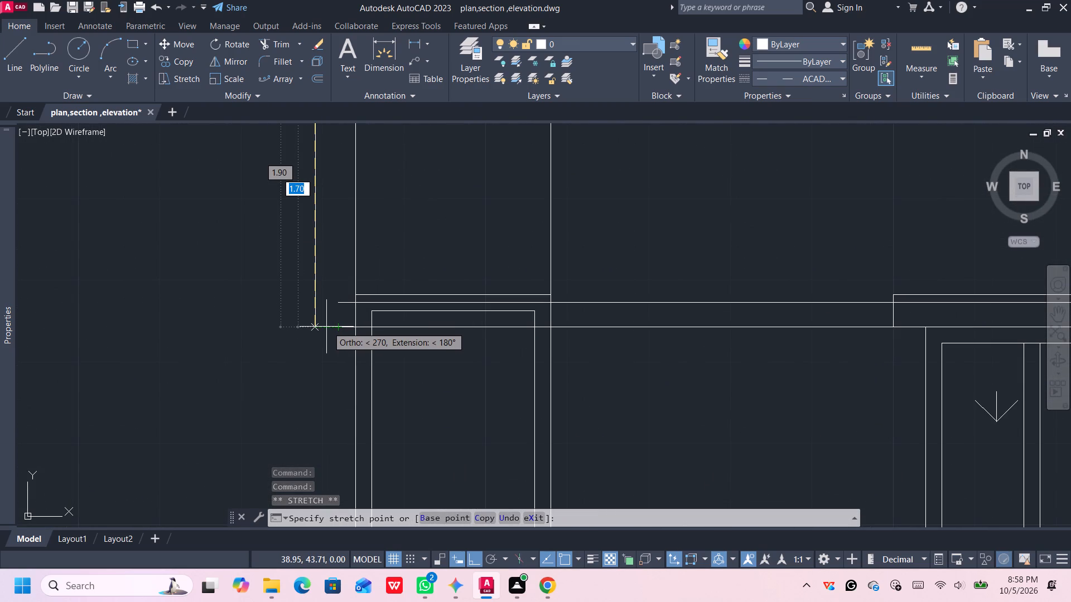
left_click(315, 327)
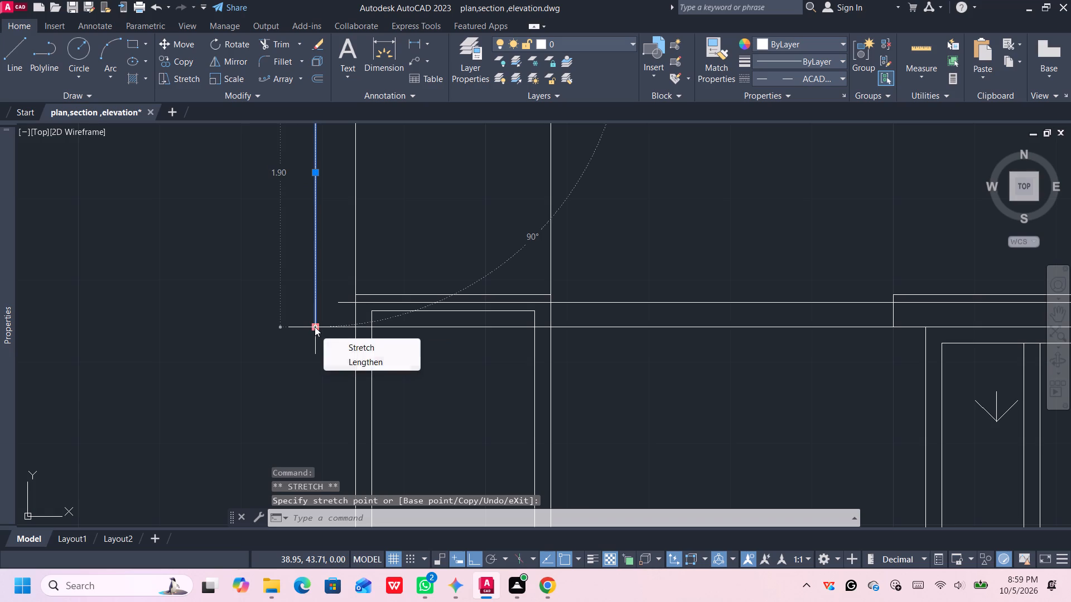
key("Escape")
Extend the slab's lower and upper lines to the stretched left edge line.
scroll(336, 331, "up", 1)
type("ex")
key("Return")
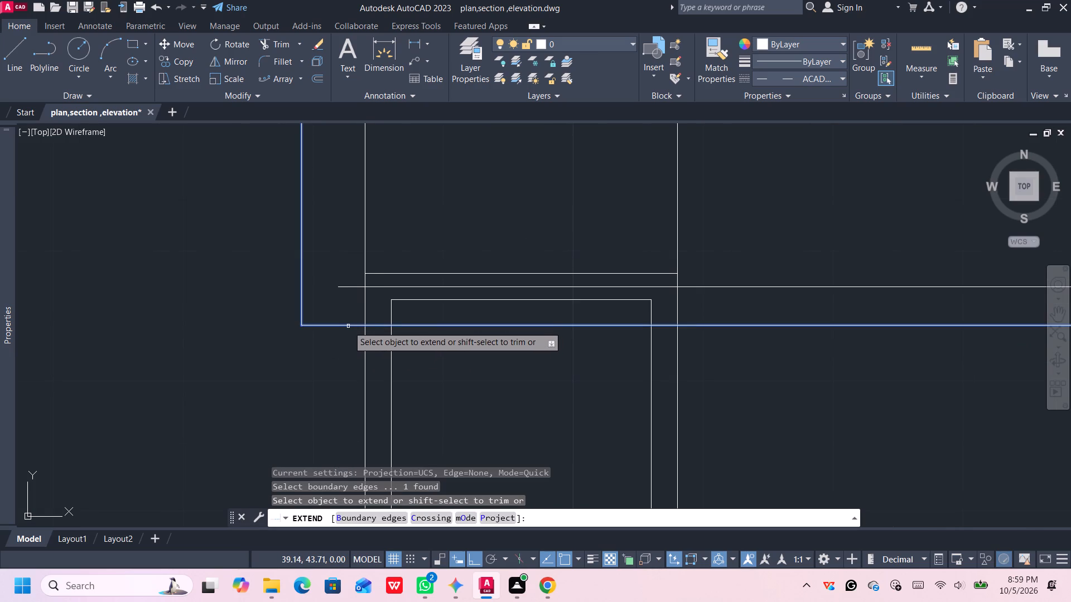
left_click(348, 326)
scroll(345, 305, "down", 1)
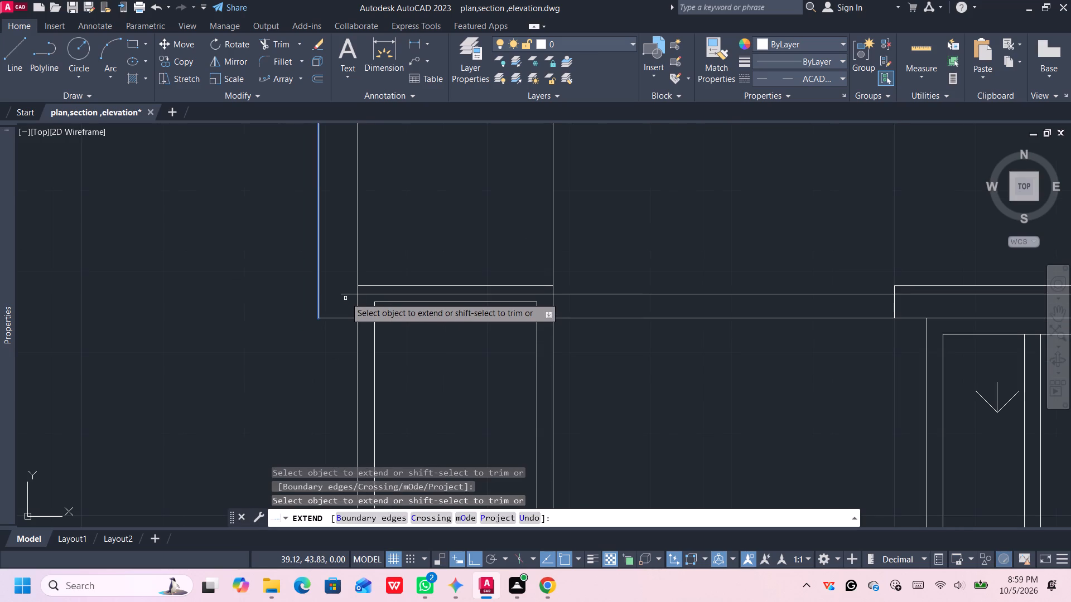
left_click(345, 295)
key("Escape")
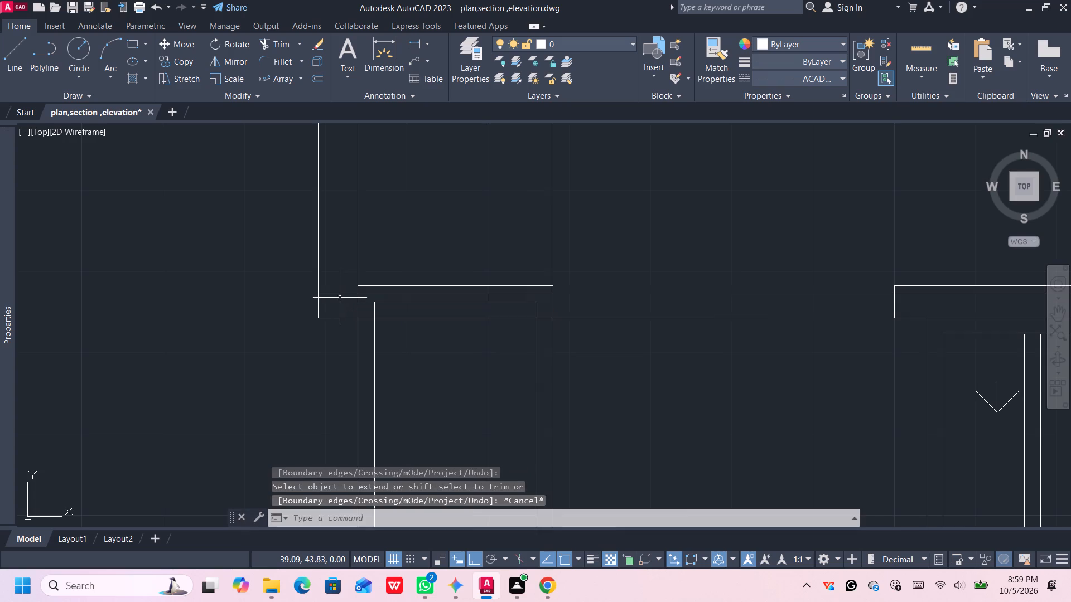
Trim away the vertical wall and edge lines between the slab and the old roof band.
scroll(339, 296, "down", 2)
middle_click_drag(339, 281, 346, 310)
type("tr")
key("Return")
left_click(341, 294)
left_click(325, 290)
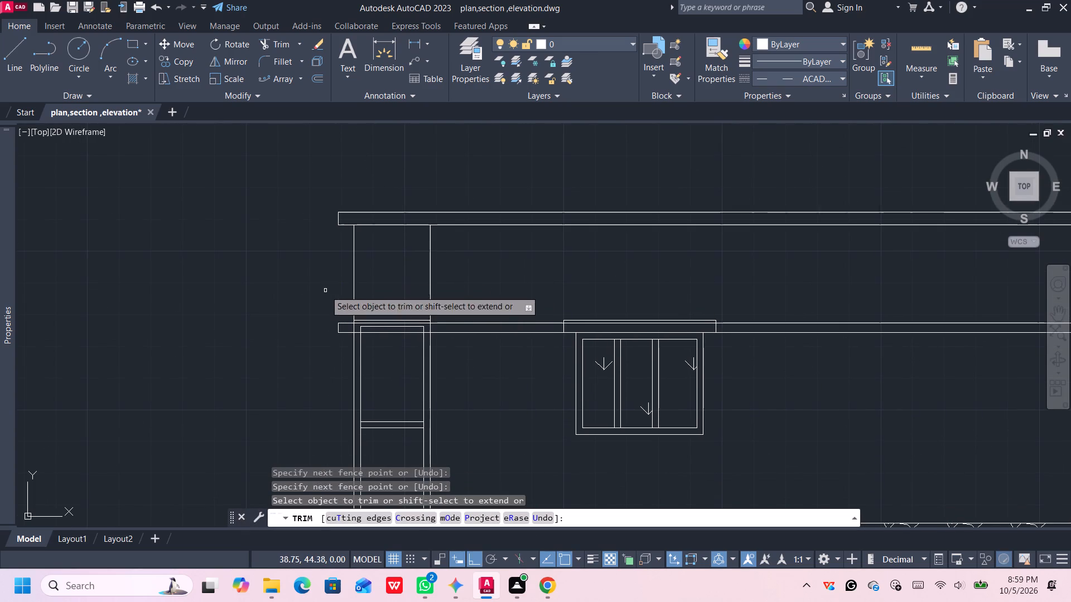
scroll(344, 251, "down", 2)
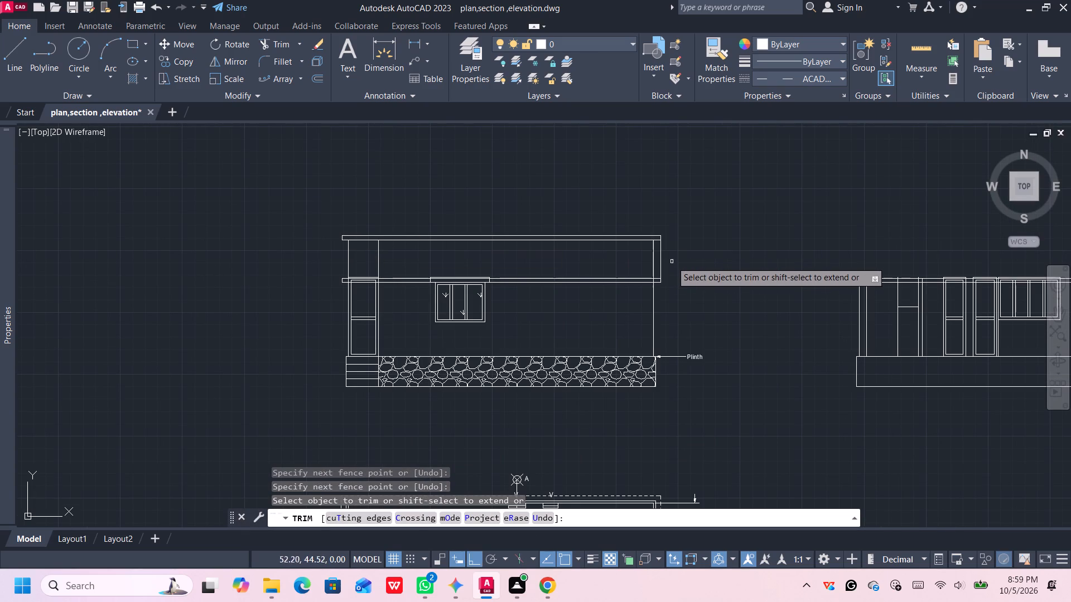
left_click(670, 255)
left_click(297, 258)
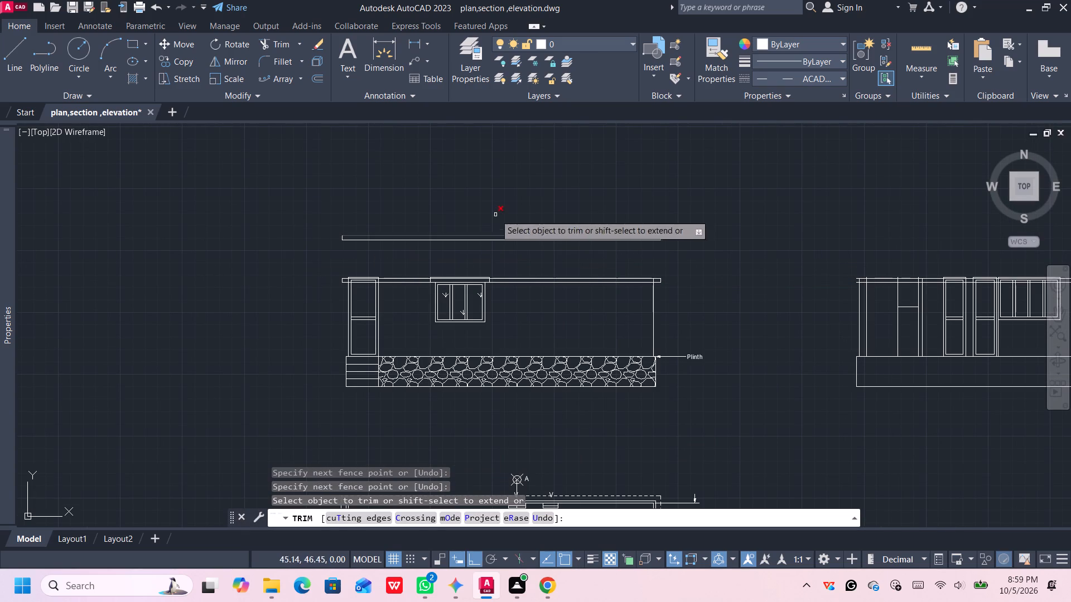
Remove the rest of the old roof band with Trim, including its leftover end pieces at both sides.
left_click(674, 207)
left_click(296, 259)
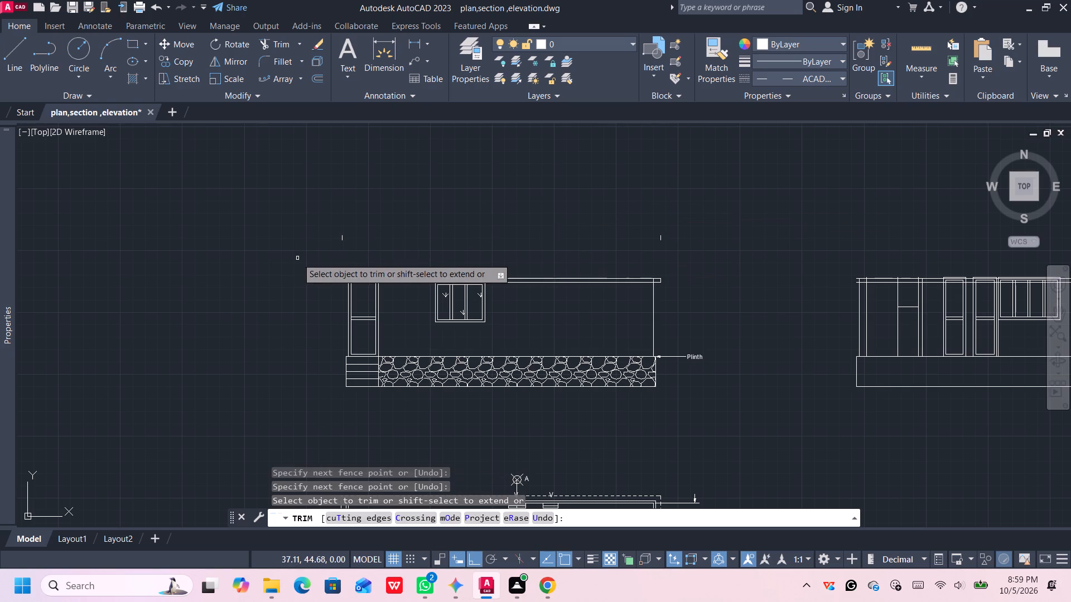
scroll(311, 251, "up", 2)
left_click(384, 219)
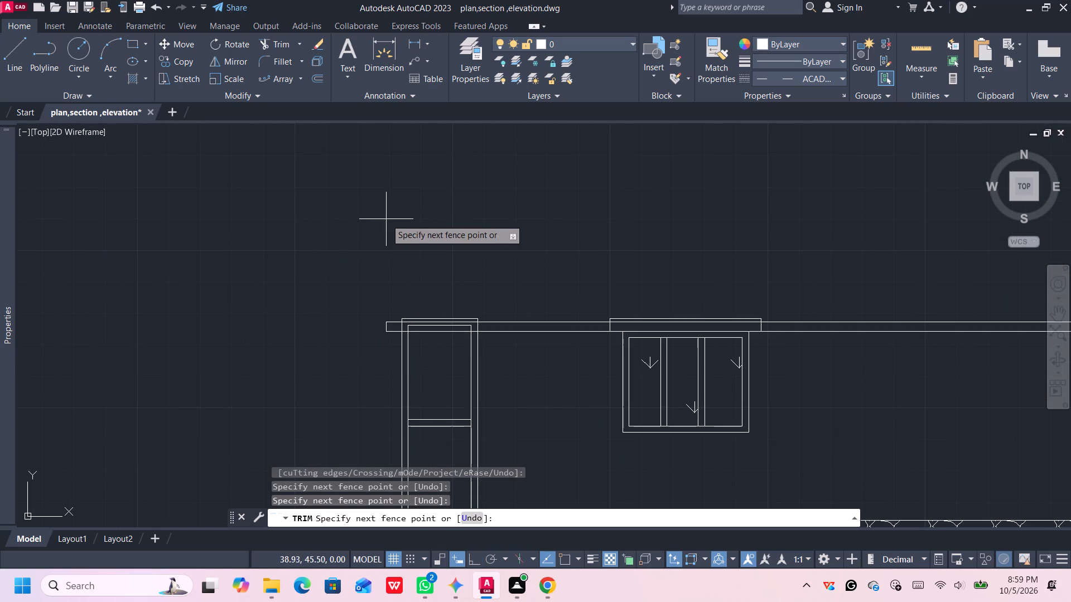
left_click(417, 220)
scroll(617, 275, "down", 2)
middle_click_drag(619, 263, 285, 275)
left_click(509, 265)
scroll(452, 295, "up", 1)
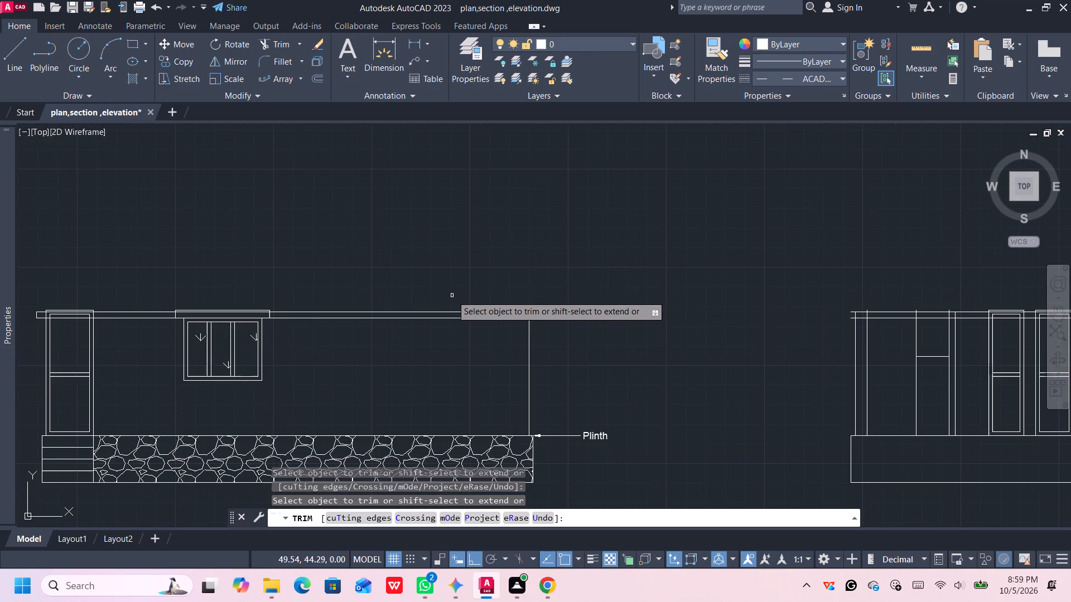
key("Escape")
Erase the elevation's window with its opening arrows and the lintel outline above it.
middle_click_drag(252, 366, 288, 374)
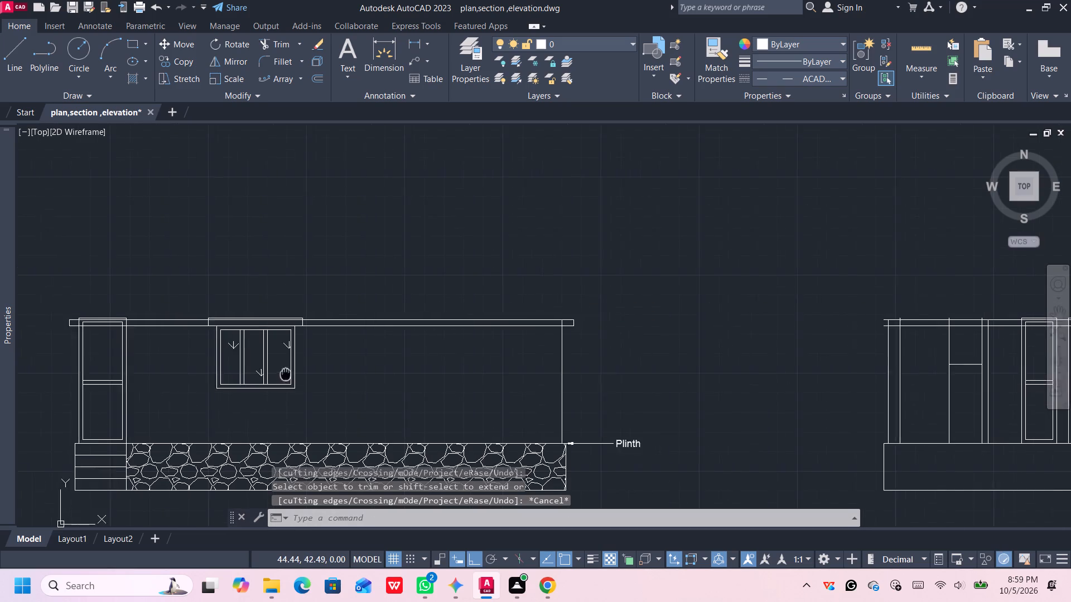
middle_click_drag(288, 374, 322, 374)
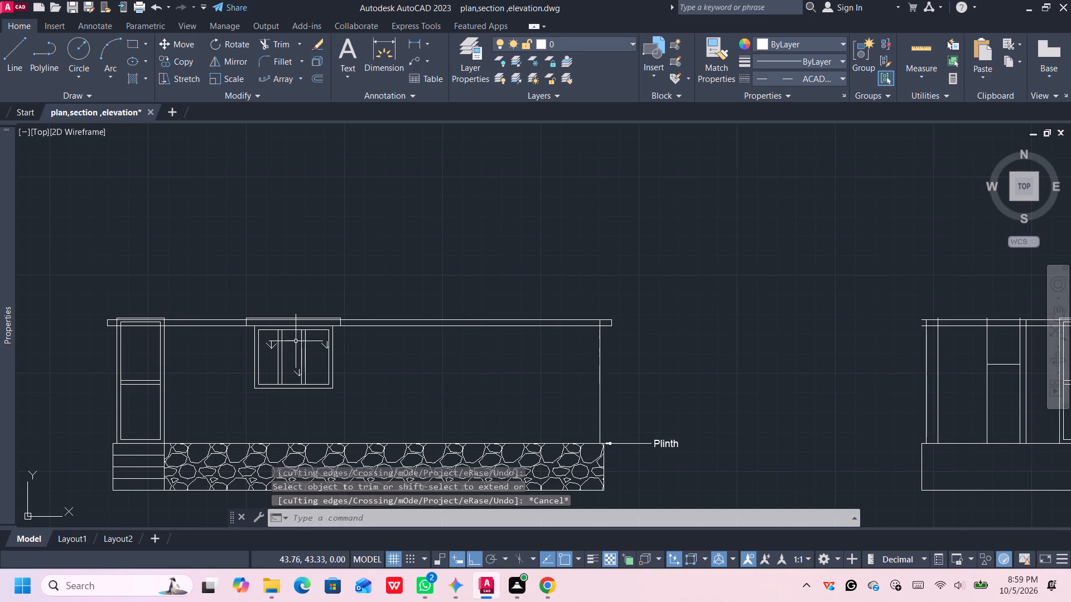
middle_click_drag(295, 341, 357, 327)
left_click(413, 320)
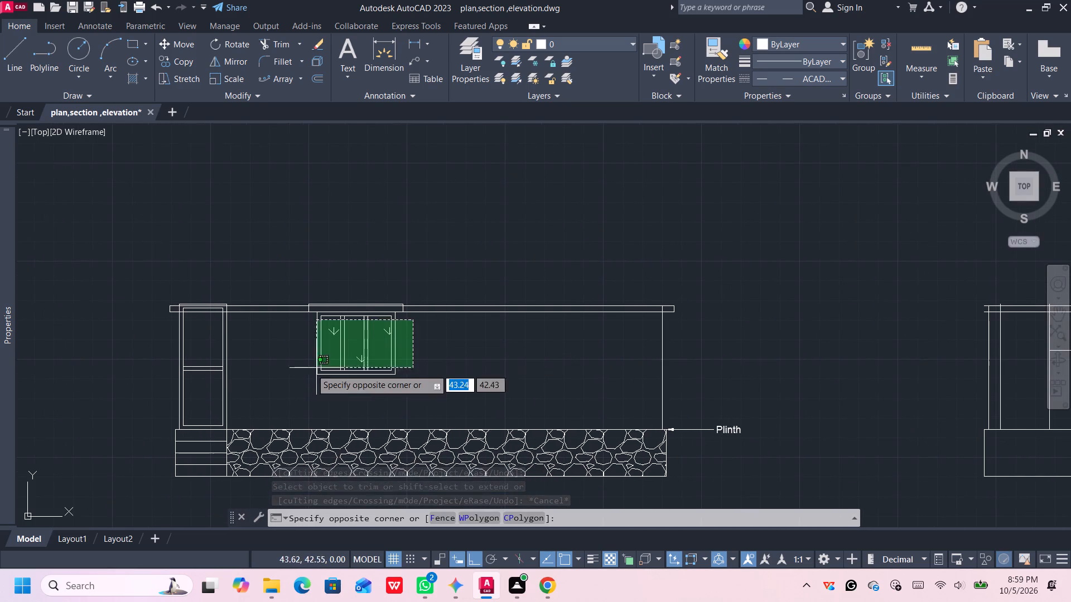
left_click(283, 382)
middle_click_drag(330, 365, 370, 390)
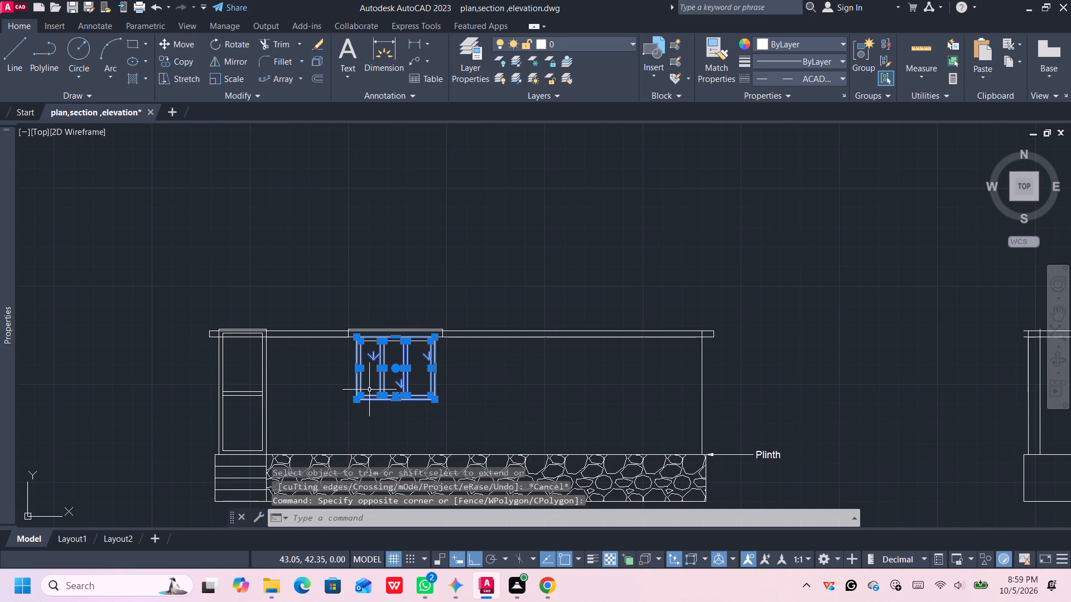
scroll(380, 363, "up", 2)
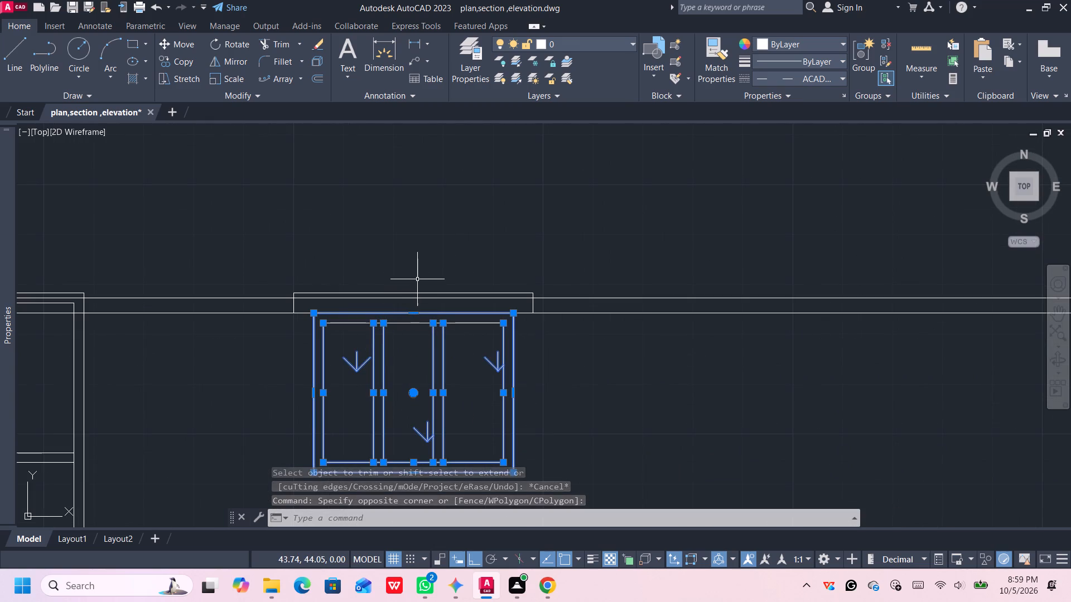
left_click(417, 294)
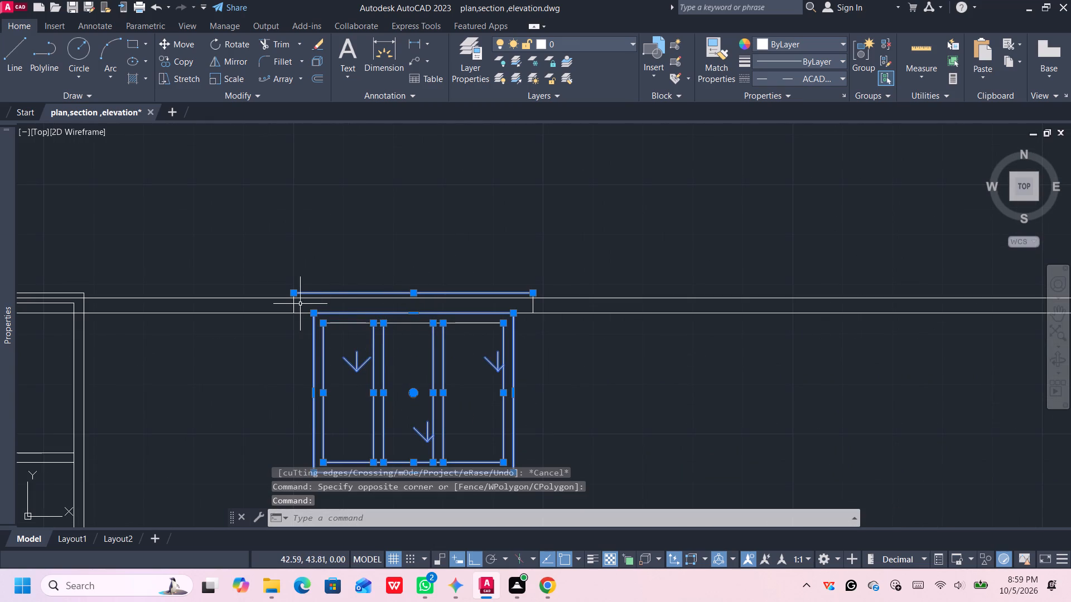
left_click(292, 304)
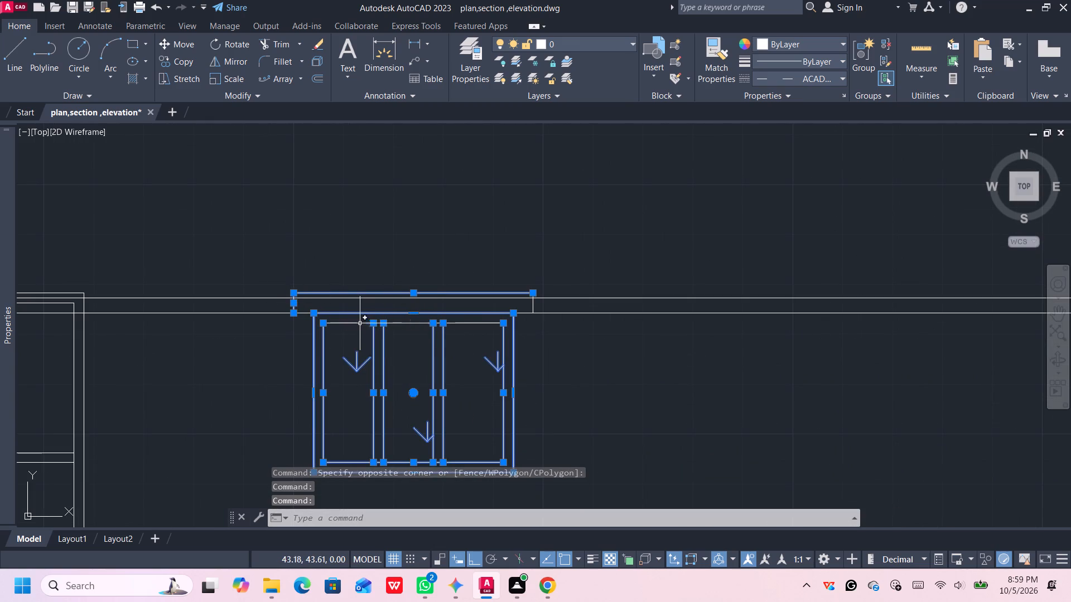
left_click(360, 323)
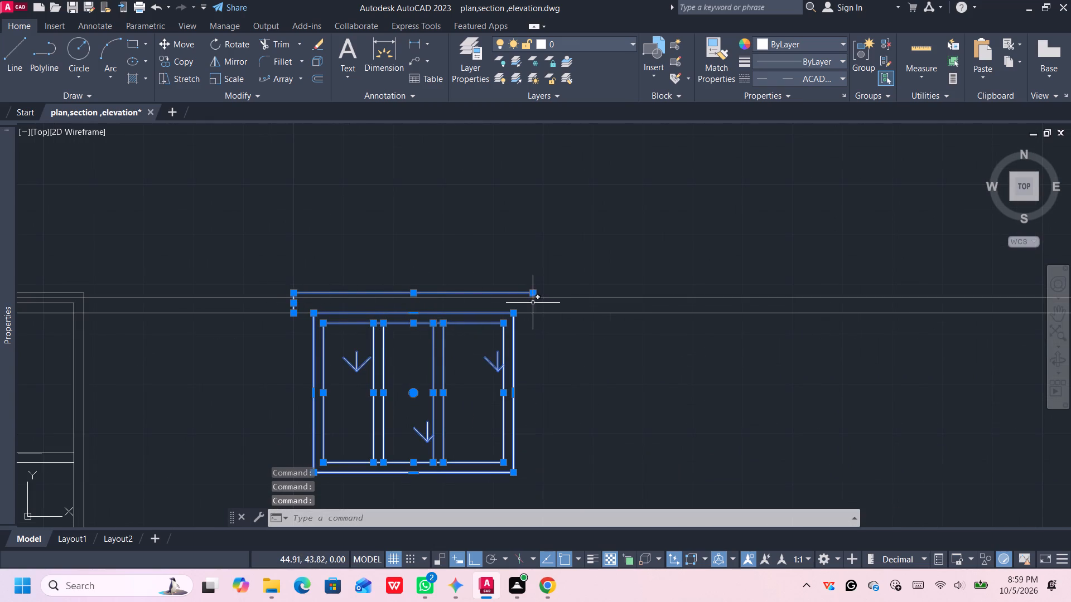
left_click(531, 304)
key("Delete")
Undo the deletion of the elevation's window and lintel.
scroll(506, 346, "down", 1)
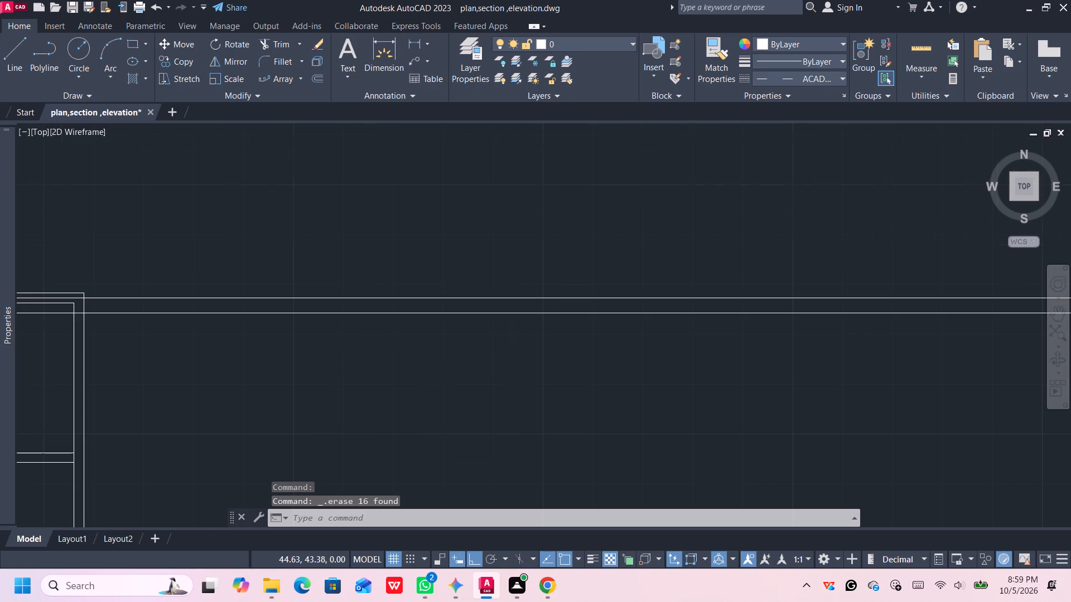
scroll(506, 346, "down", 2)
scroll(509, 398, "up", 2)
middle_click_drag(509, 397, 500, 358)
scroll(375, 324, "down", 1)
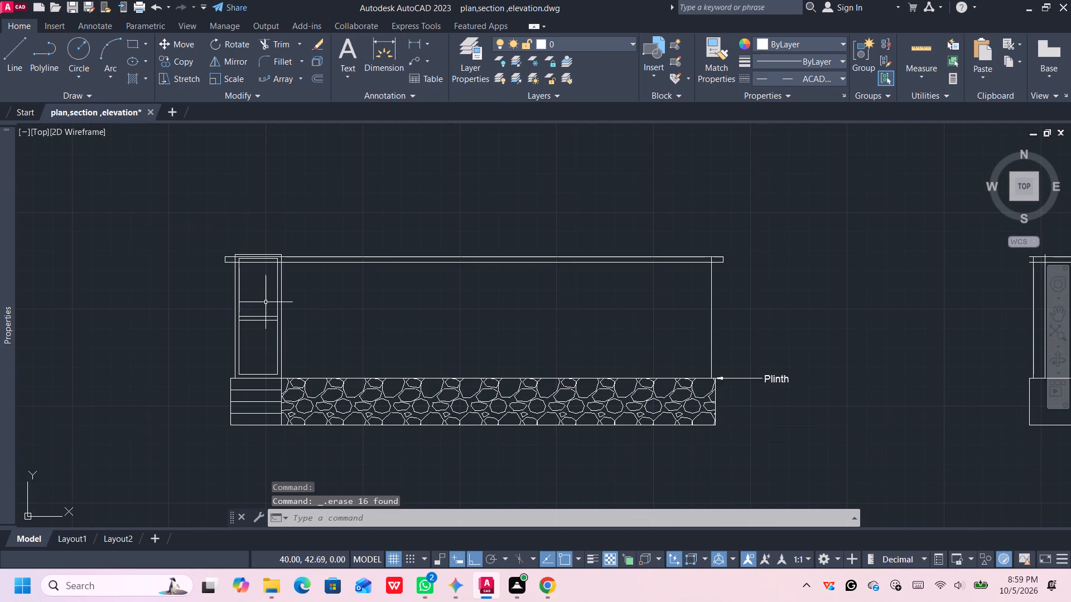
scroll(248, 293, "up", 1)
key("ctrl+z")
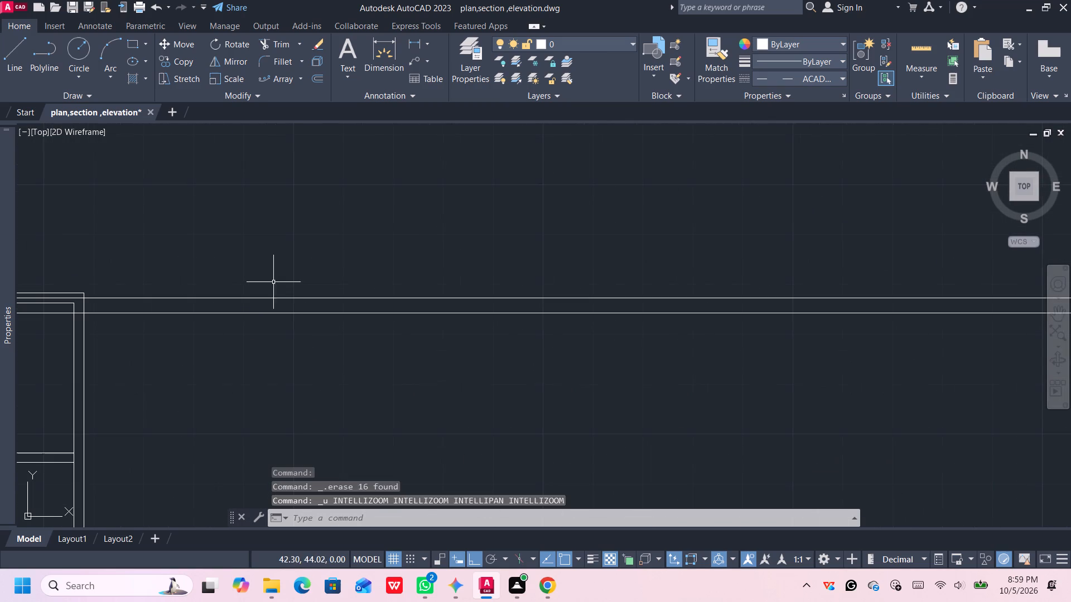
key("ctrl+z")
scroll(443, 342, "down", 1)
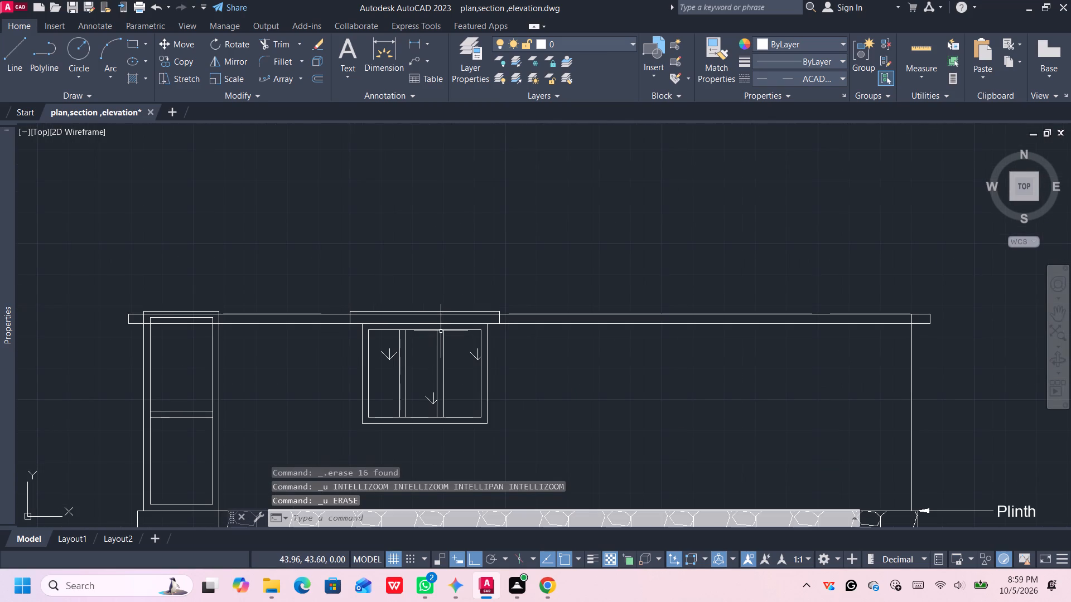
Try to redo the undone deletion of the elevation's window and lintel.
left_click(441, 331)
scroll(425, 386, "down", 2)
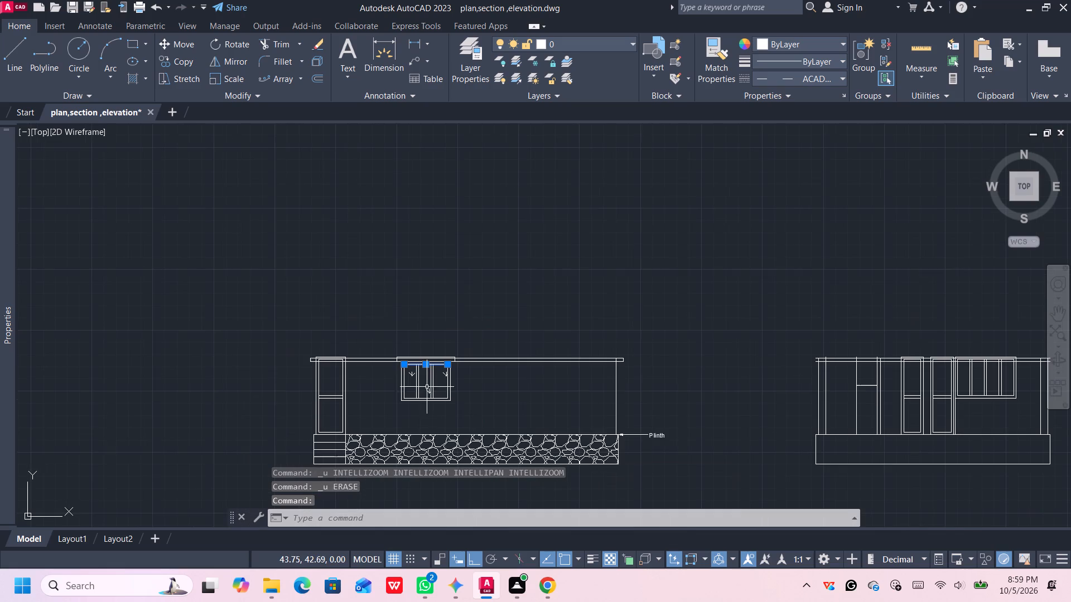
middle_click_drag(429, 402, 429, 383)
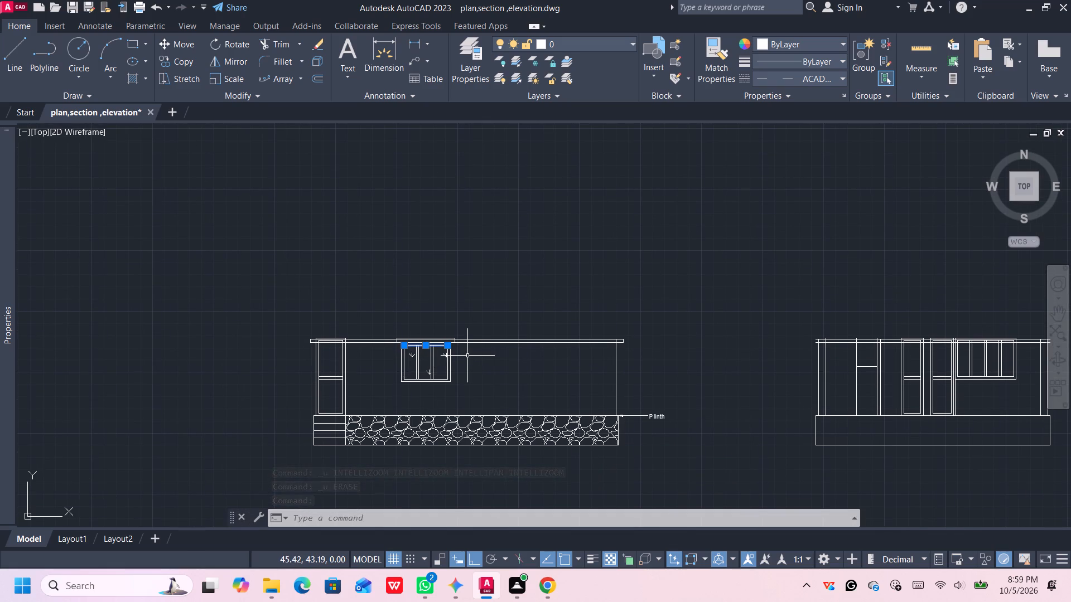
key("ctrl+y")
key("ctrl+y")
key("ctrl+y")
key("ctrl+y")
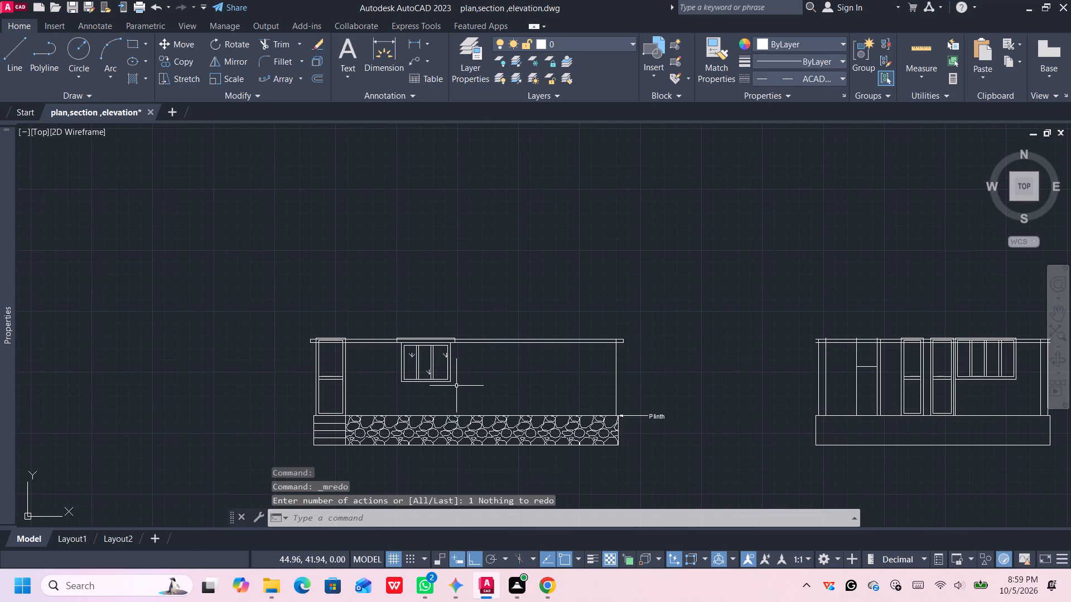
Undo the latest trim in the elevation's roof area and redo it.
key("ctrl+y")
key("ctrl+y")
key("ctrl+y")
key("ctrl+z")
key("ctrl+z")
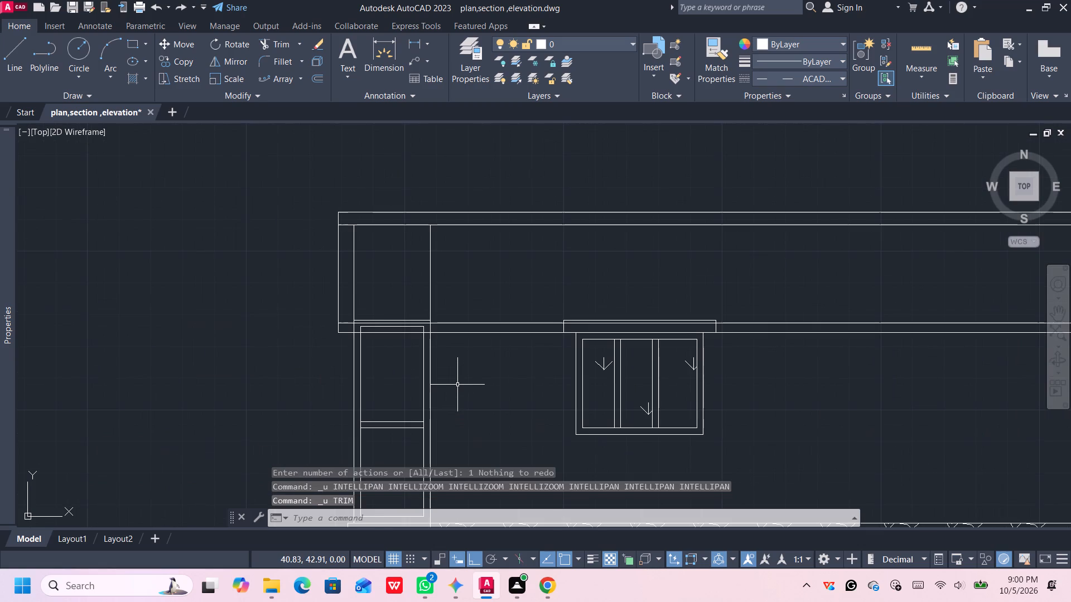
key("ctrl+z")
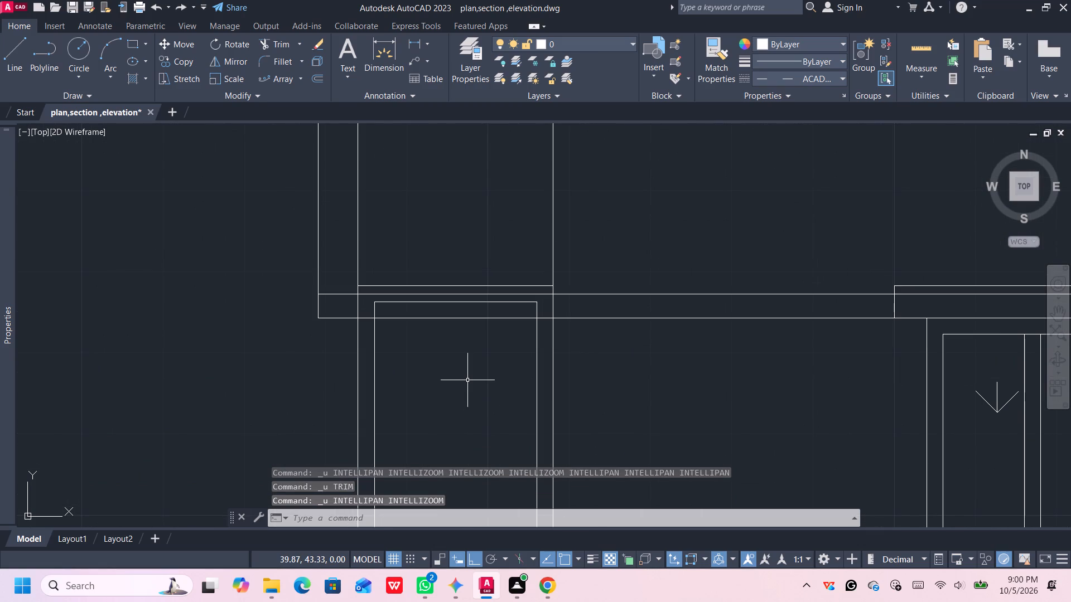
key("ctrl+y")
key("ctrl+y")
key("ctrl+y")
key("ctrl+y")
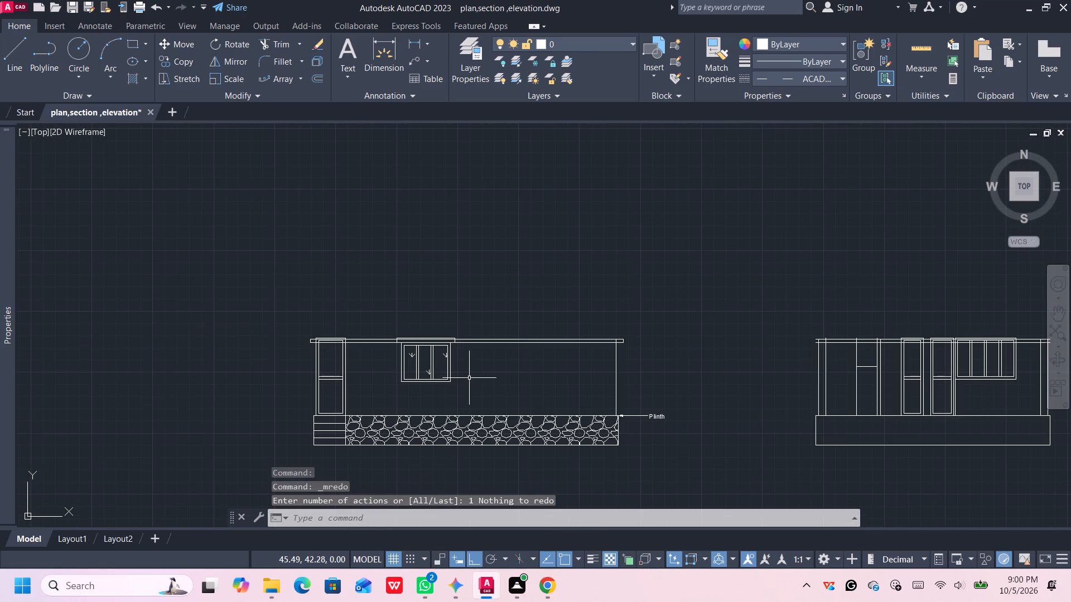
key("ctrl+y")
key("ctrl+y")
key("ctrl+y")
Erase the elevation's window, including its frame, mullions, opening arrows and remaining horizontal lines.
left_click(467, 361)
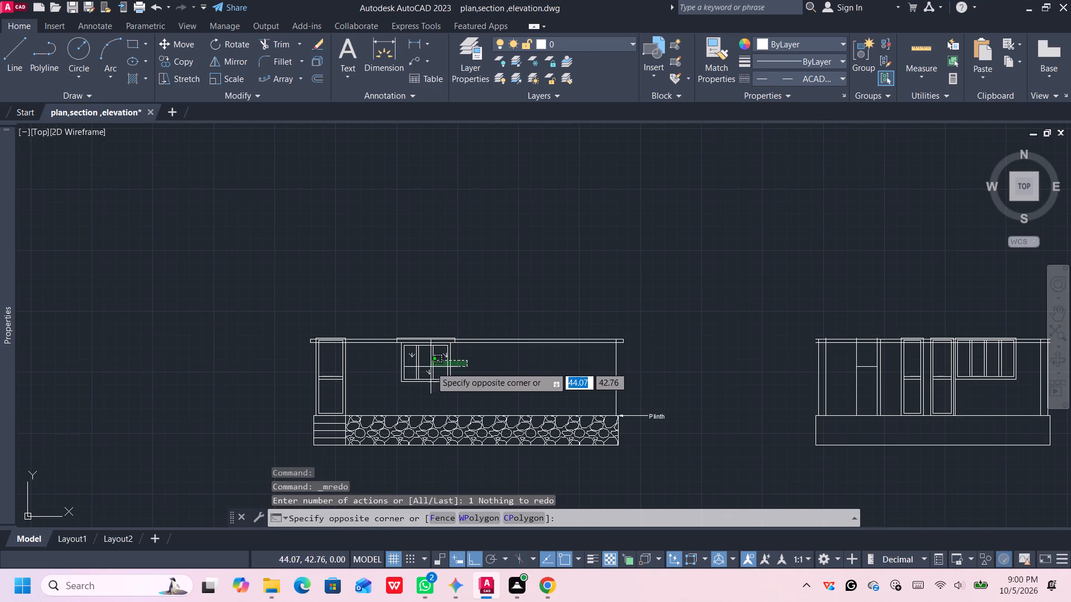
left_click(392, 381)
key("Delete")
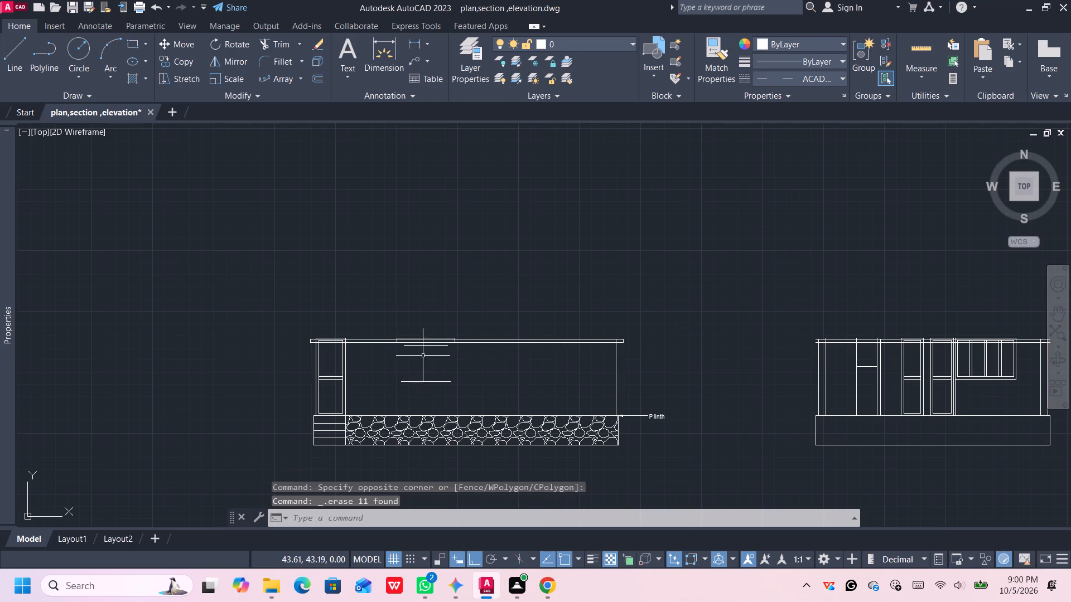
scroll(423, 356, "up", 3)
left_click(481, 371)
left_click(393, 442)
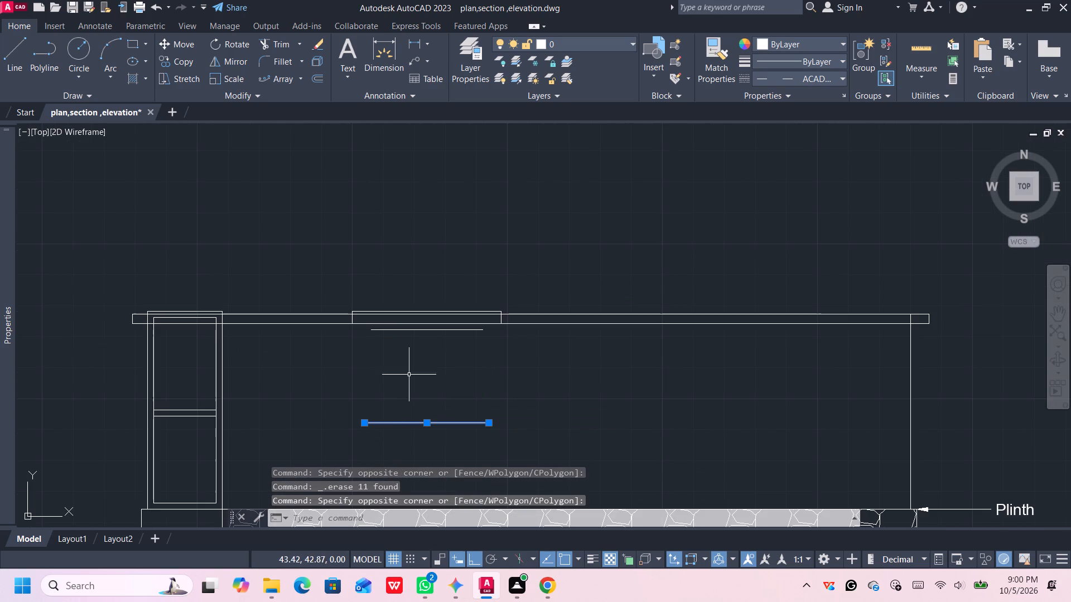
left_click(425, 331)
key("Delete")
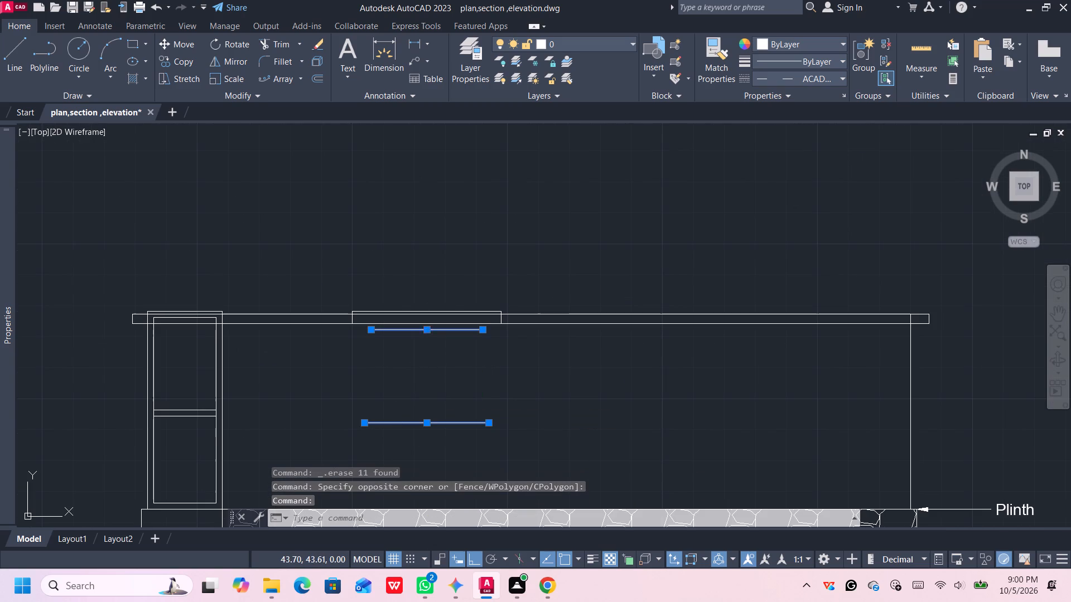
Erase the three-sided lintel outline over the former window, leaving the slab lines in place.
left_click(430, 311)
scroll(435, 313, "up", 3)
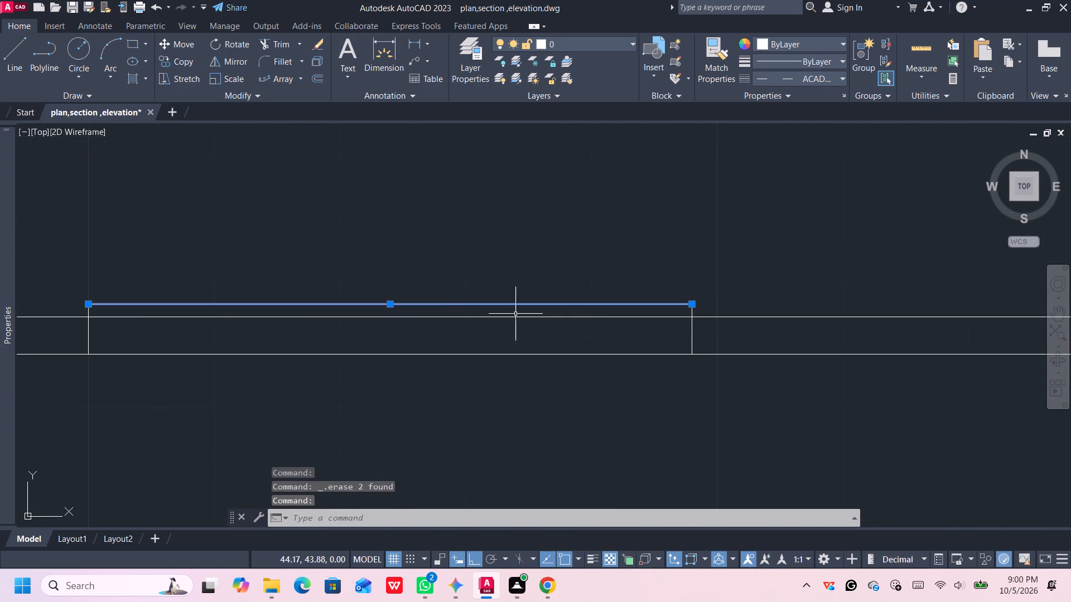
left_click(691, 325)
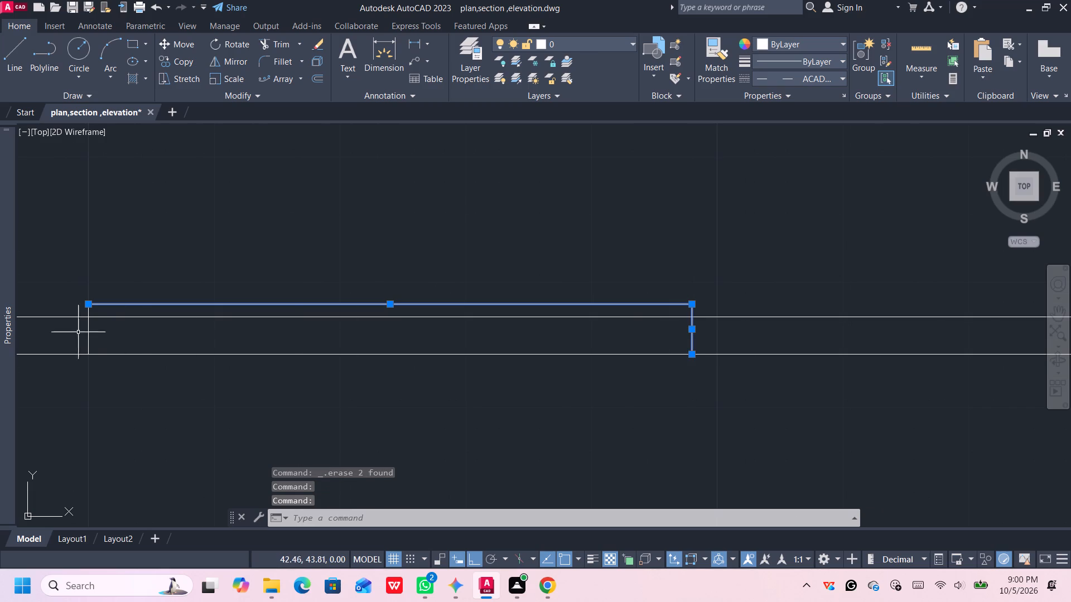
left_click(86, 334)
left_click(169, 346)
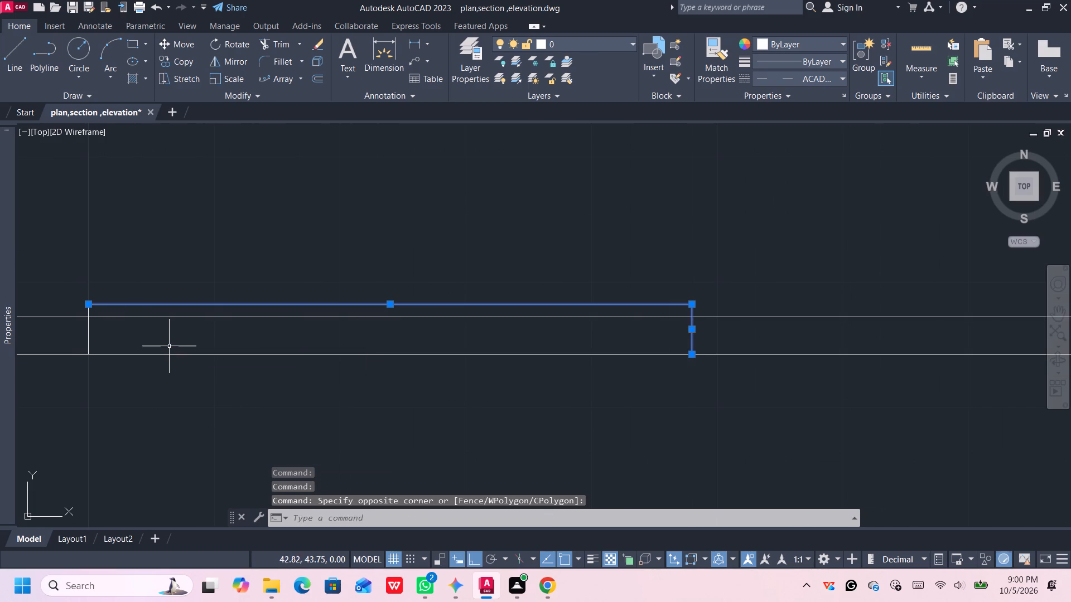
left_click(105, 332)
left_click(33, 338)
key("Delete")
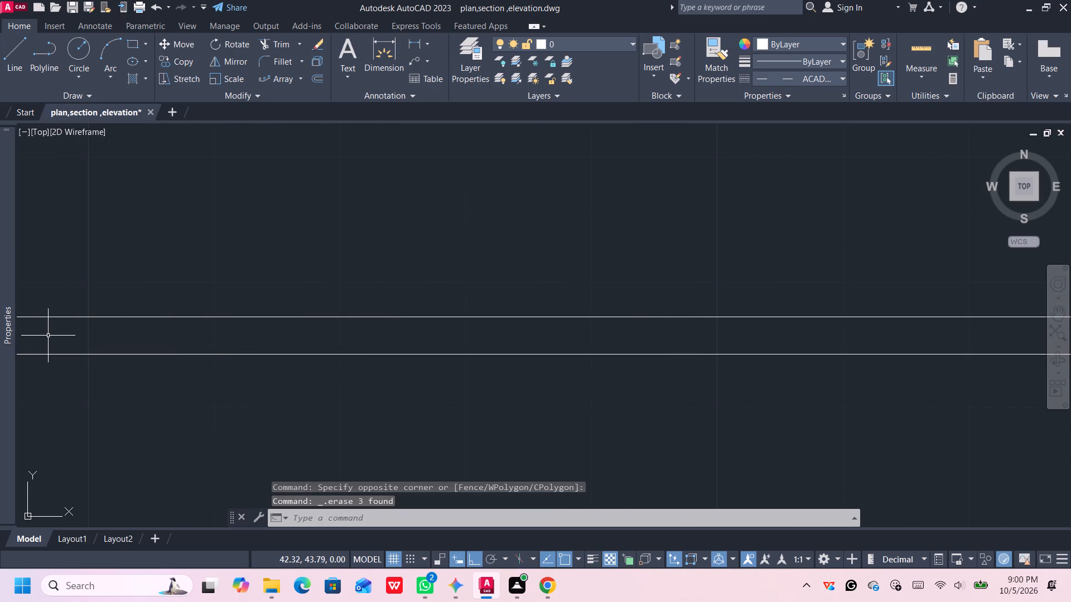
Erase the two horizontal middle rail lines of the elevation's door.
scroll(308, 402, "down", 4)
middle_click_drag(315, 406, 417, 356)
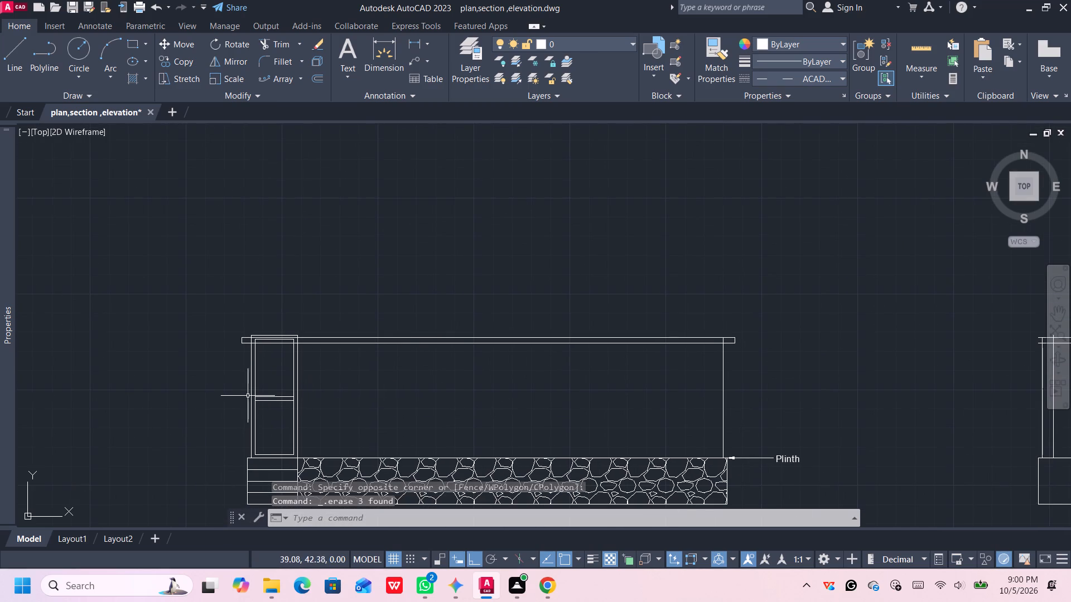
middle_click_drag(250, 387, 264, 355)
middle_click(266, 353)
left_click(293, 349)
left_click(295, 391)
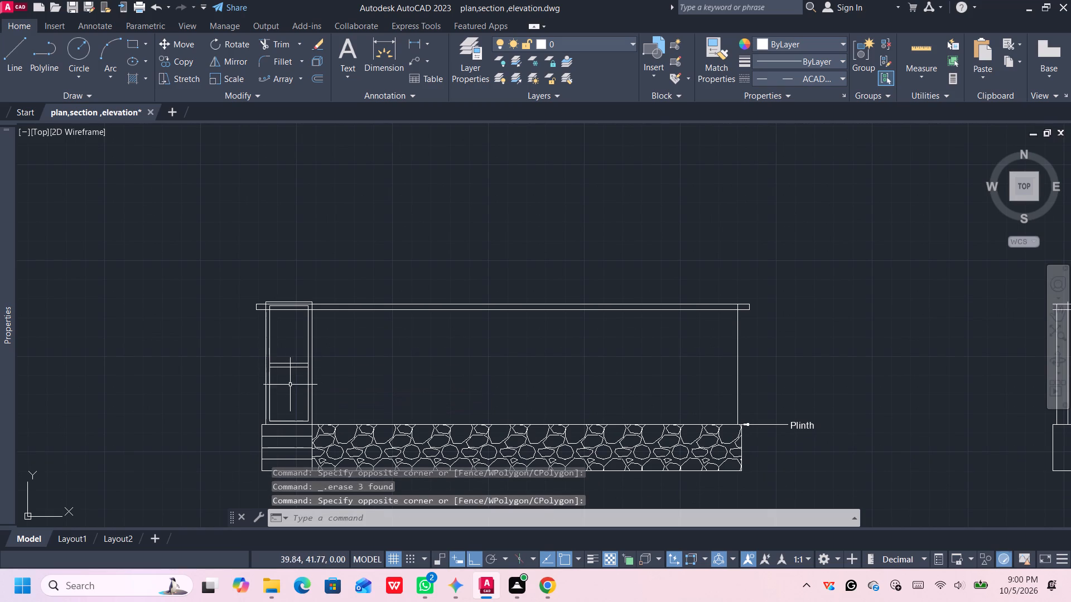
left_click(286, 356)
left_click(276, 377)
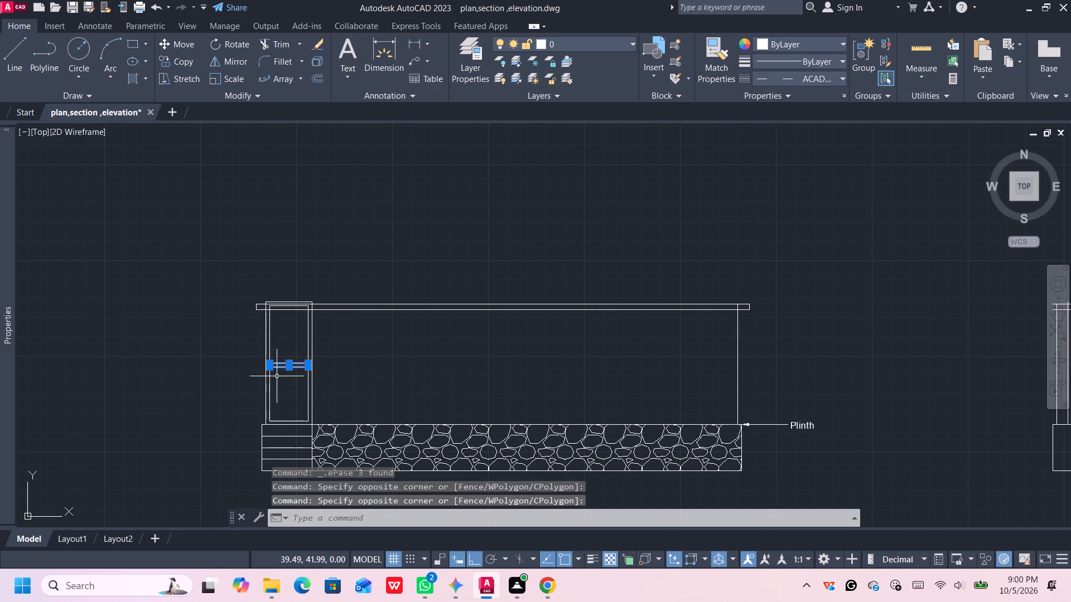
key("Delete")
Erase the four lines of the elevation door's inner frame.
scroll(279, 371, "up", 1)
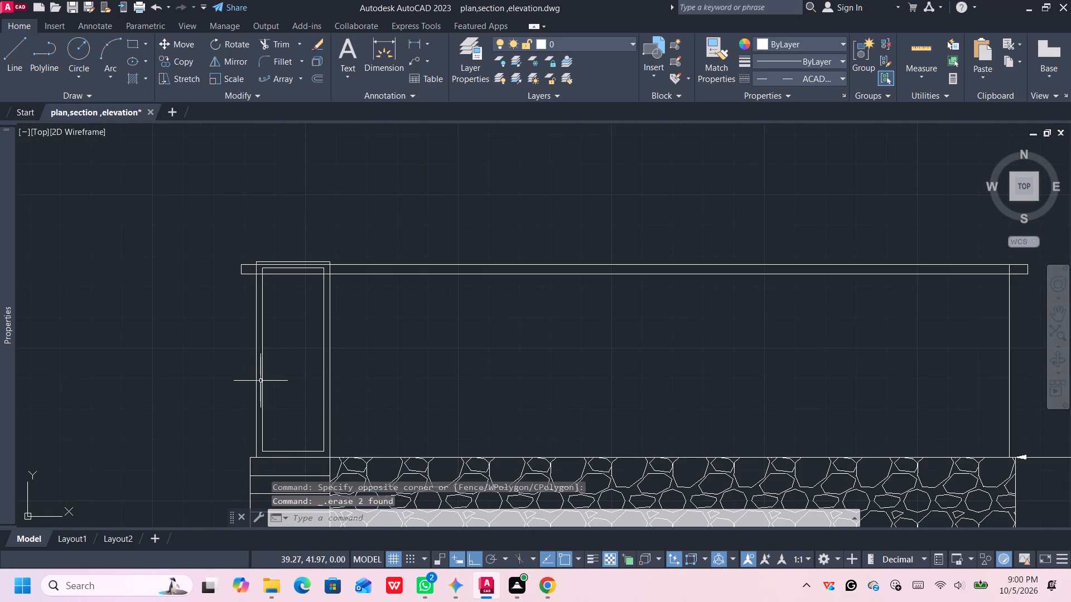
left_click(265, 383)
left_click(262, 381)
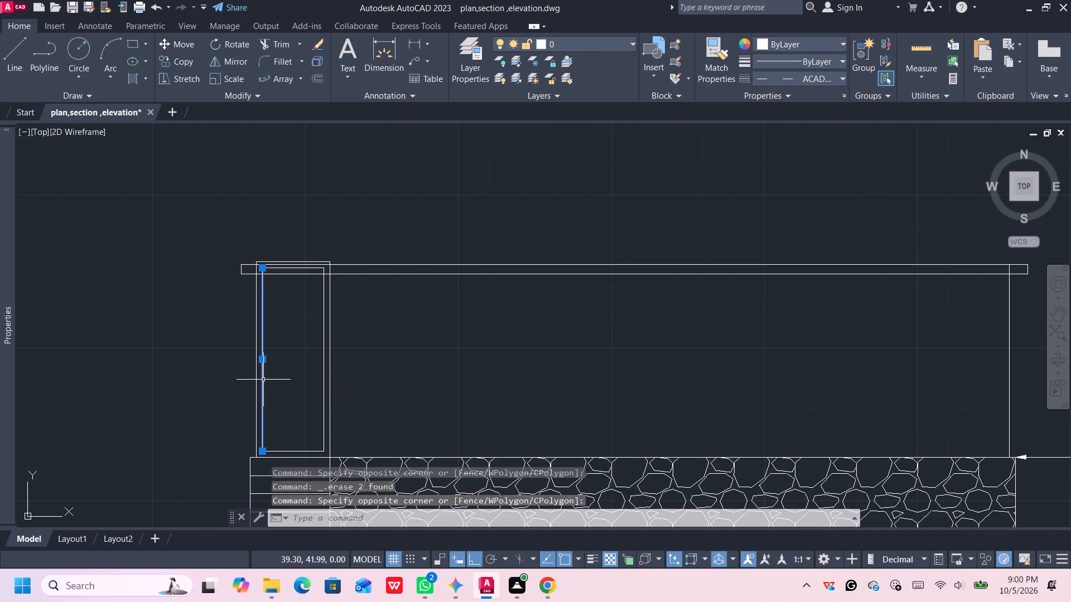
key("Delete")
left_click(323, 355)
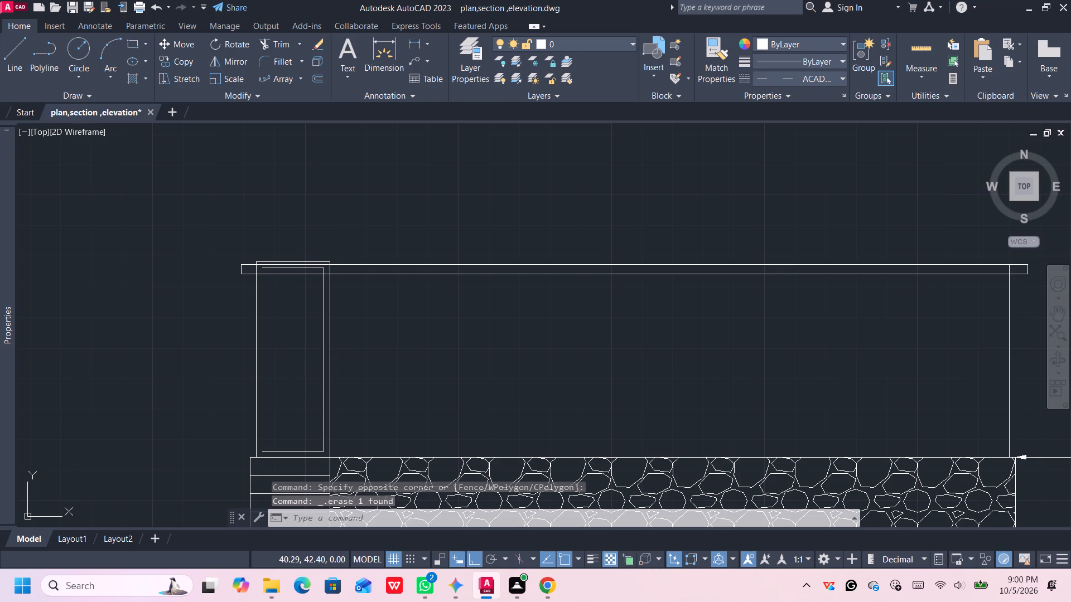
left_click(296, 452)
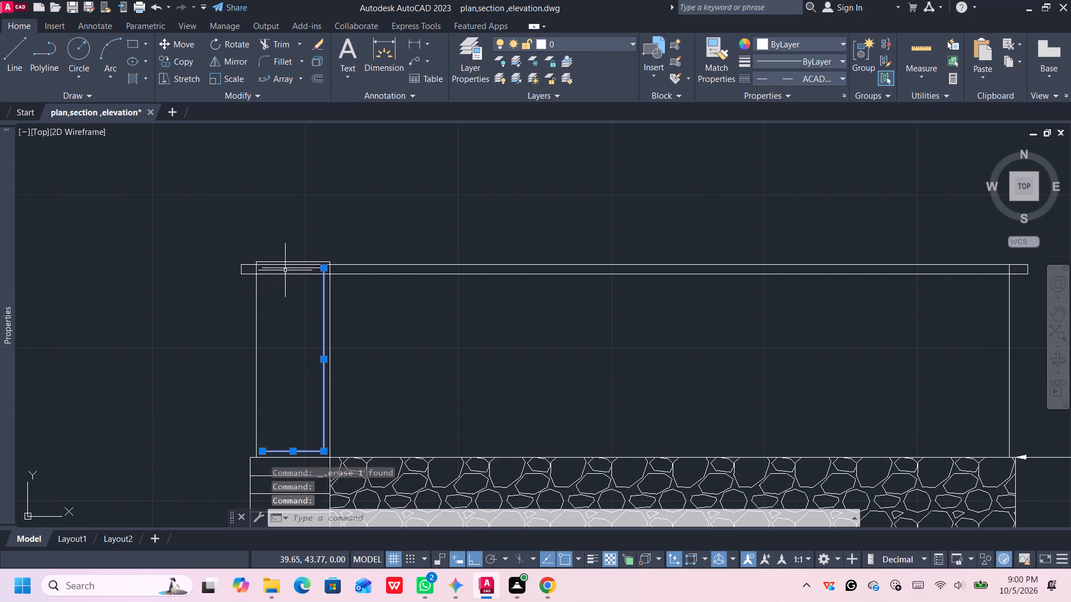
left_click(286, 268)
key("Delete")
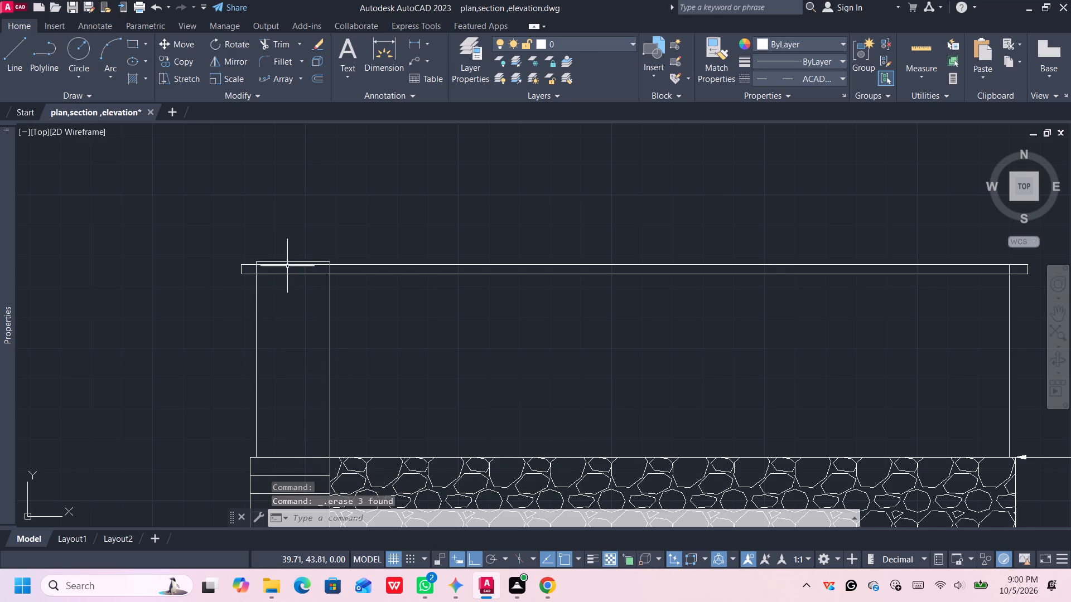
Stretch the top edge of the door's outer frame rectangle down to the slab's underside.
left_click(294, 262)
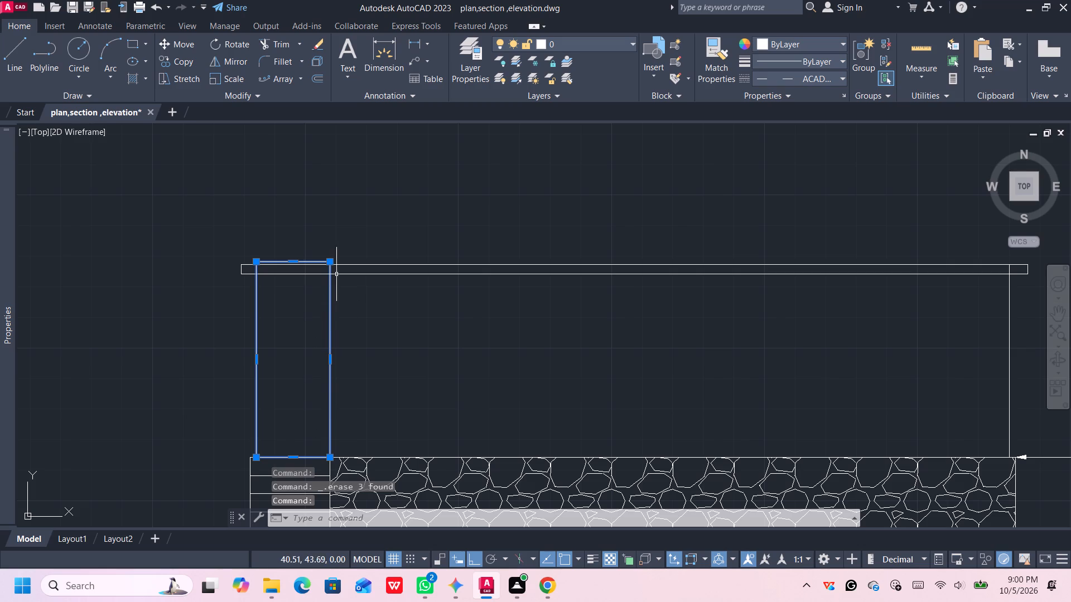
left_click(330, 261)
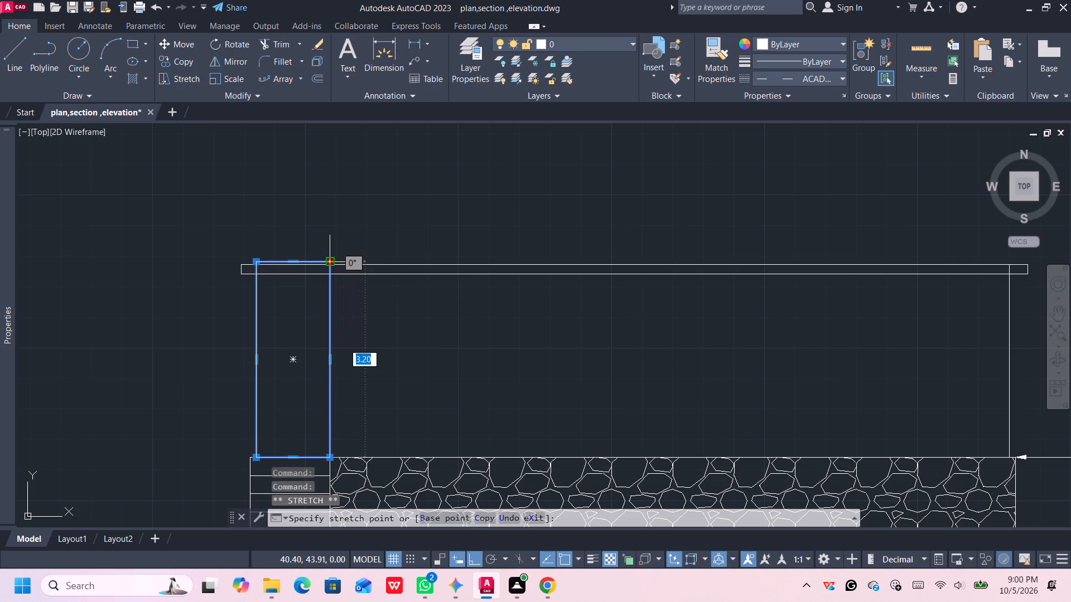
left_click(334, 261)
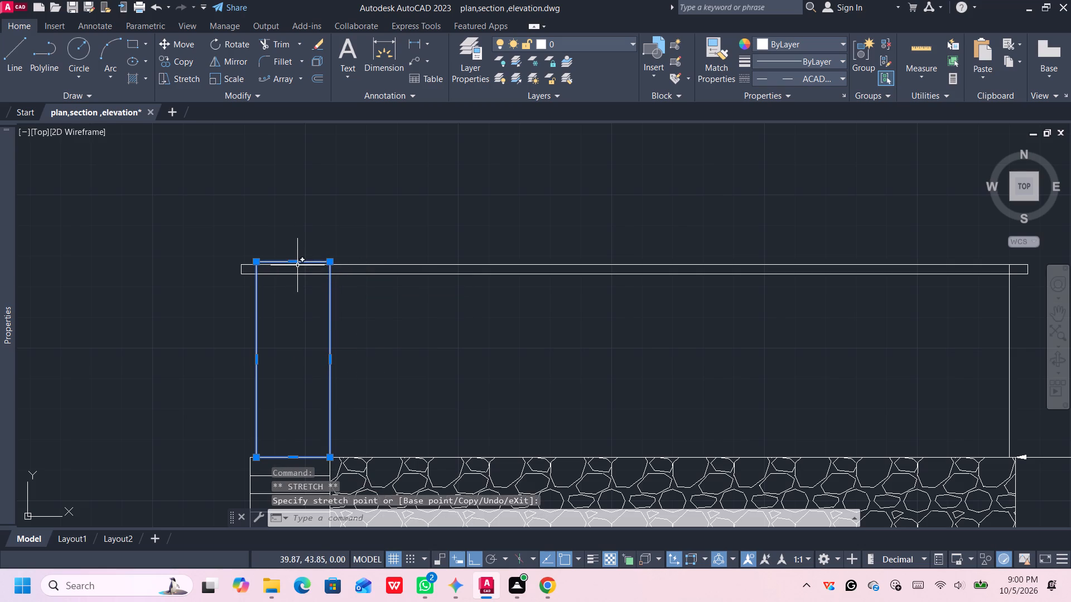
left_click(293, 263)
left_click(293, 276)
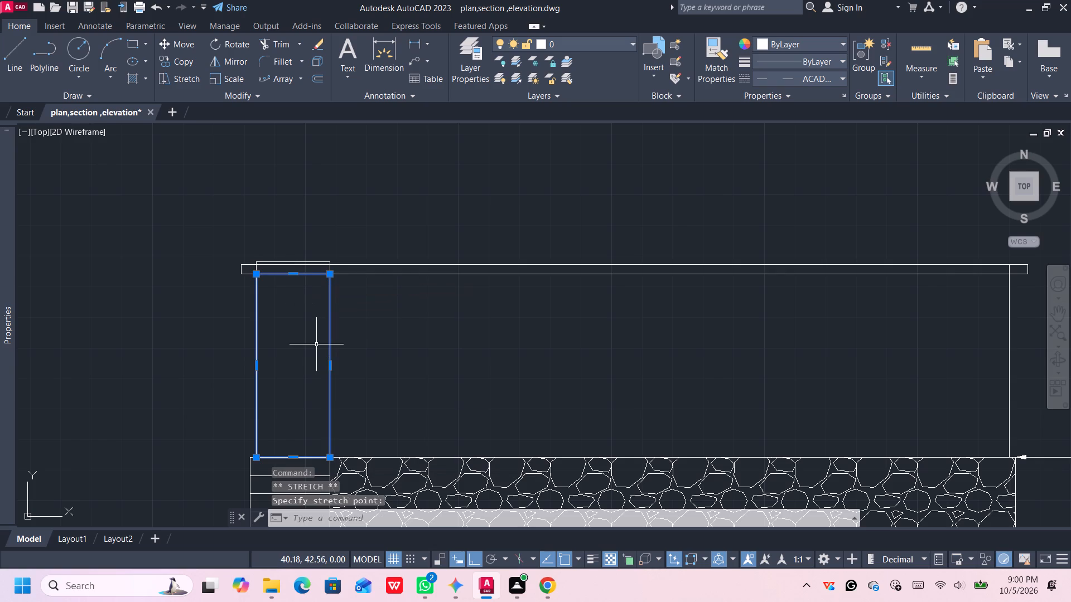
Erase the door's outer frame rectangle and the separate line across the top of the opening.
key("Delete")
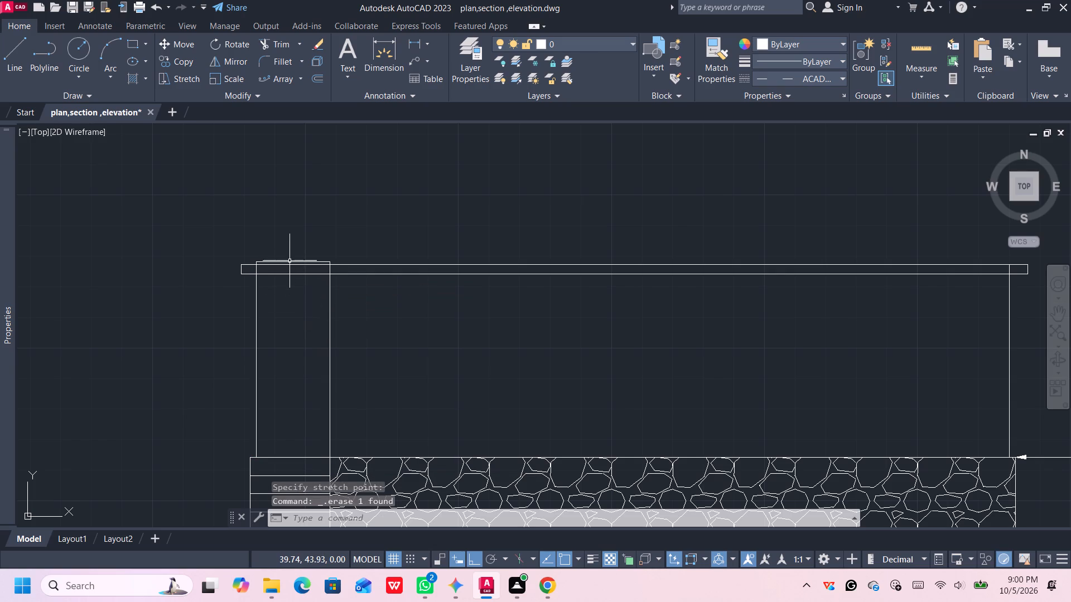
left_click(290, 261)
key("Delete")
Shorten the two vertical lines beside the former door so their tops end at the slab's underside.
scroll(273, 280, "up", 1)
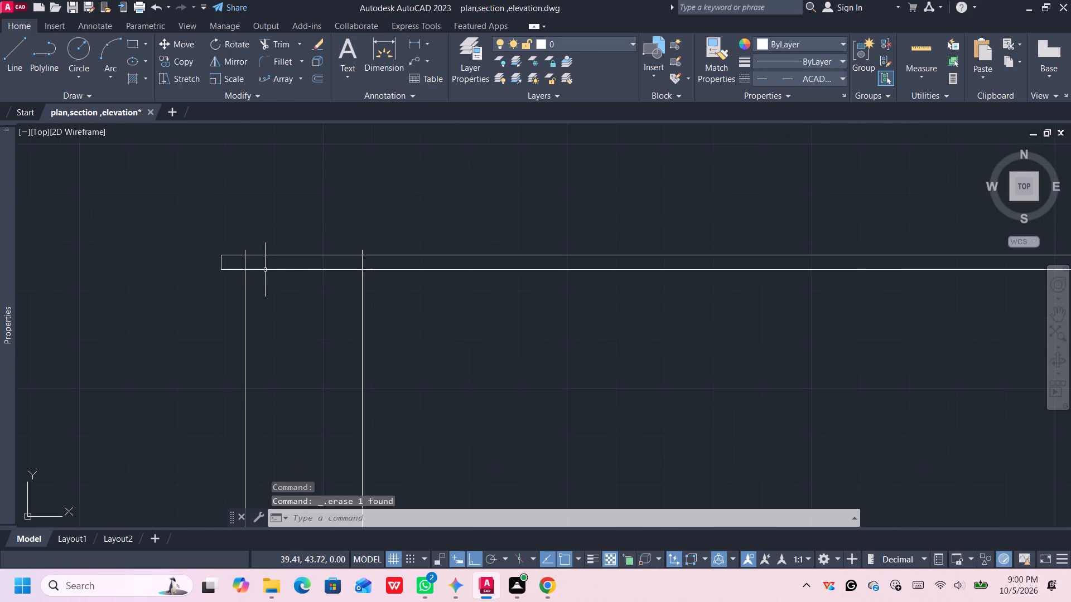
left_click(245, 259)
left_click(244, 252)
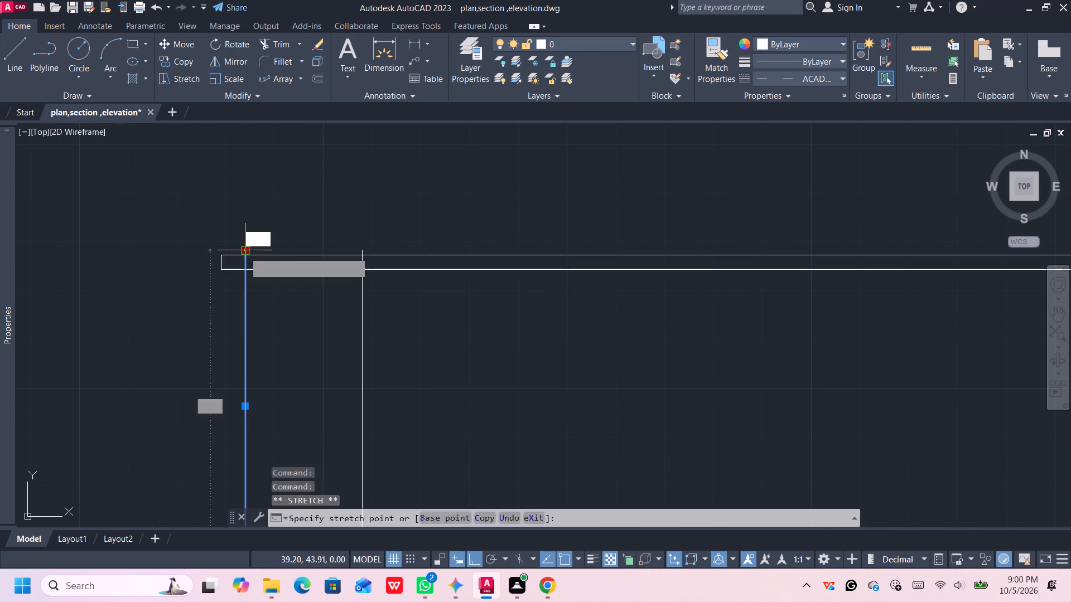
left_click(244, 272)
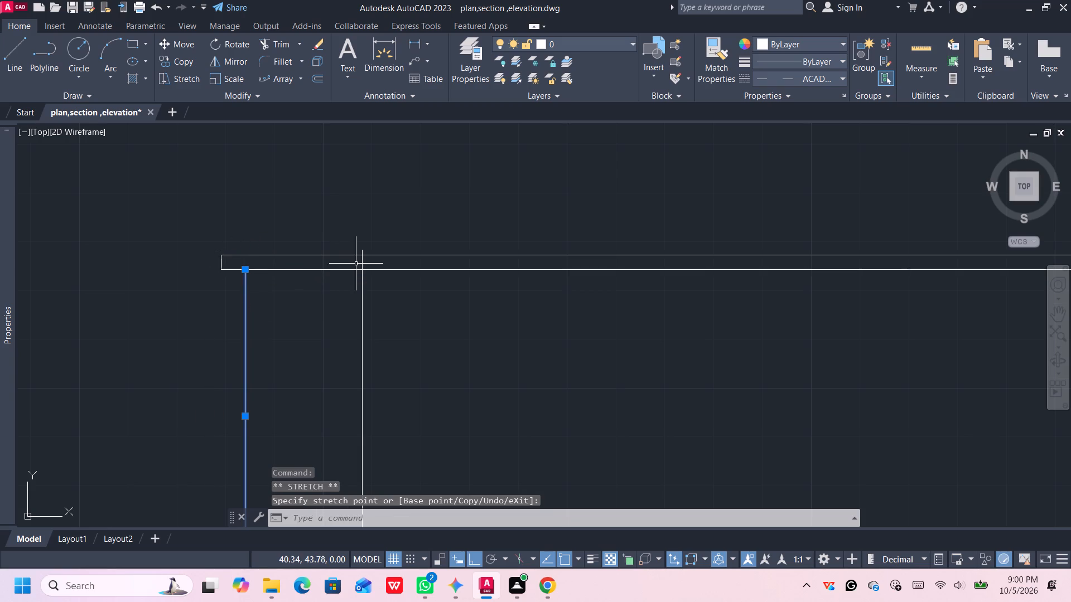
left_click(361, 261)
left_click(363, 250)
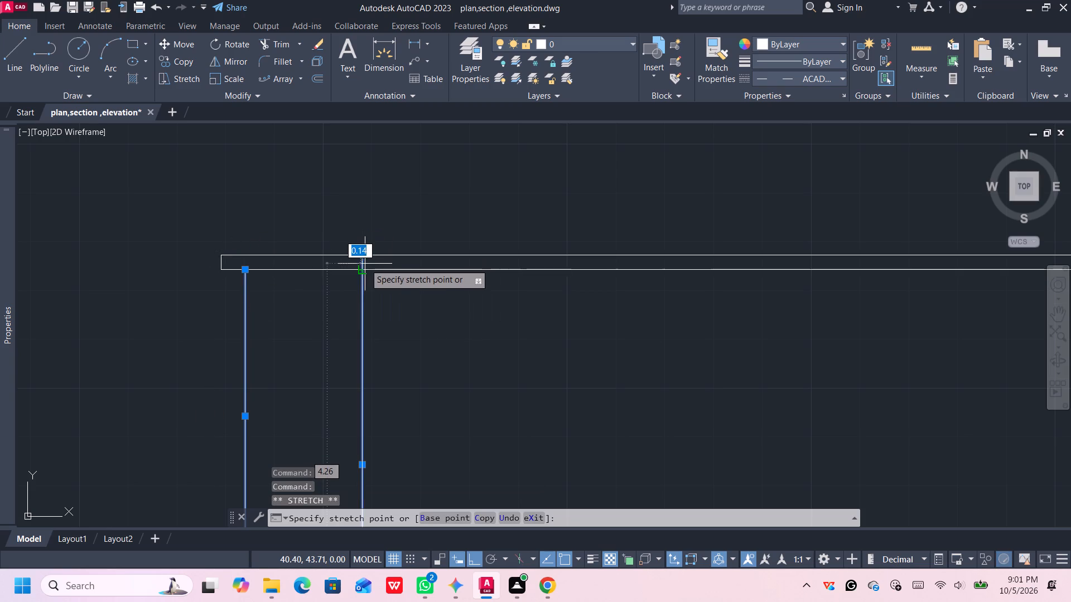
left_click(358, 270)
scroll(372, 344, "down", 4)
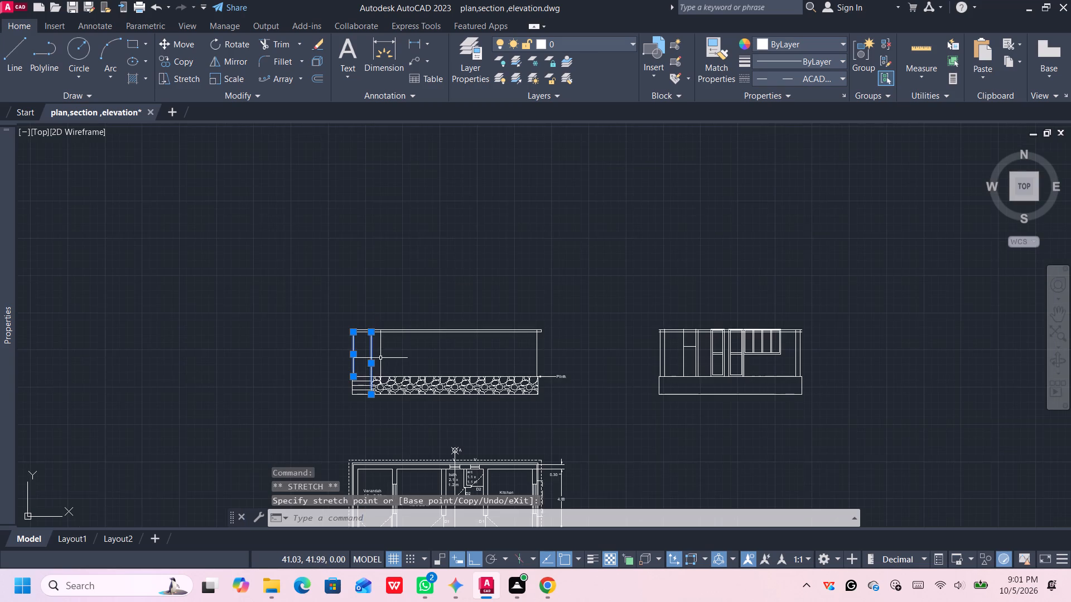
middle_click_drag(380, 356, 372, 315)
key("Escape")
scroll(373, 342, "up", 1)
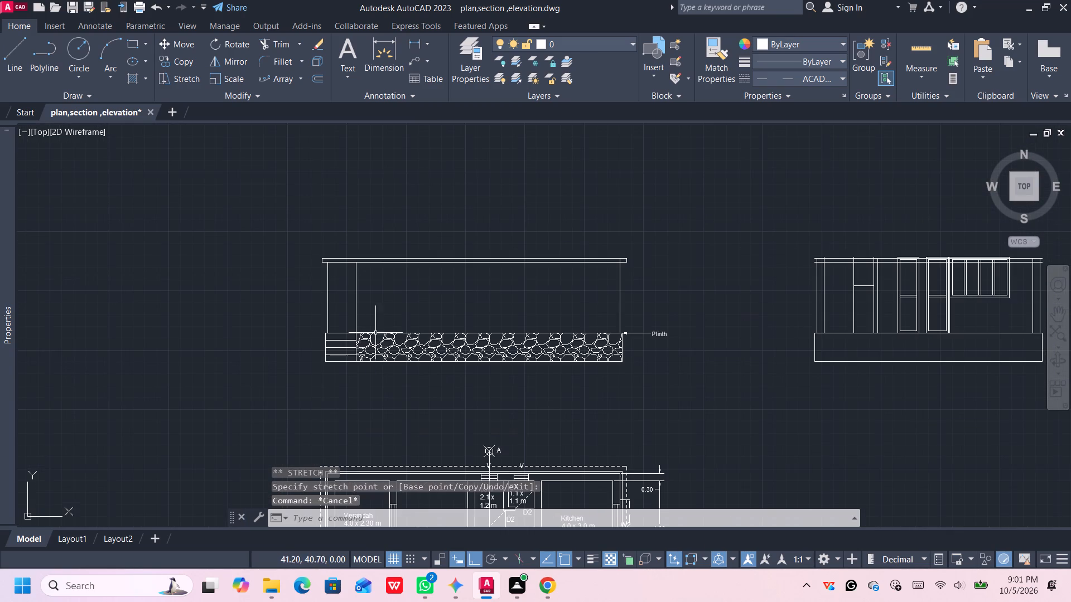
Trim the wall line at the elevation's plinth-label end where it crosses the slab thickness.
middle_click_drag(563, 304, 559, 292)
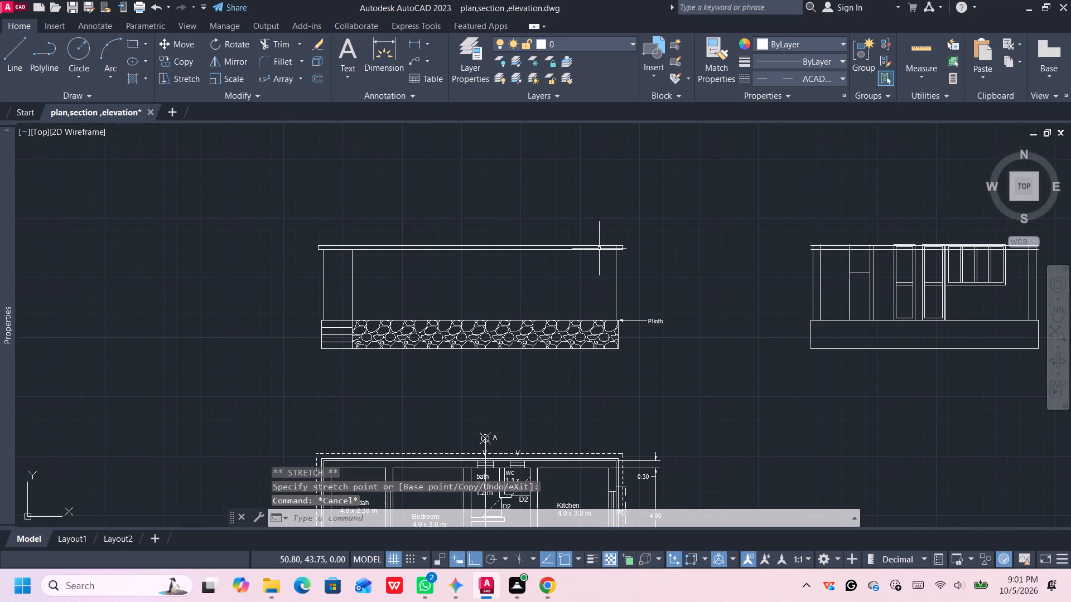
type("tr")
key("Return")
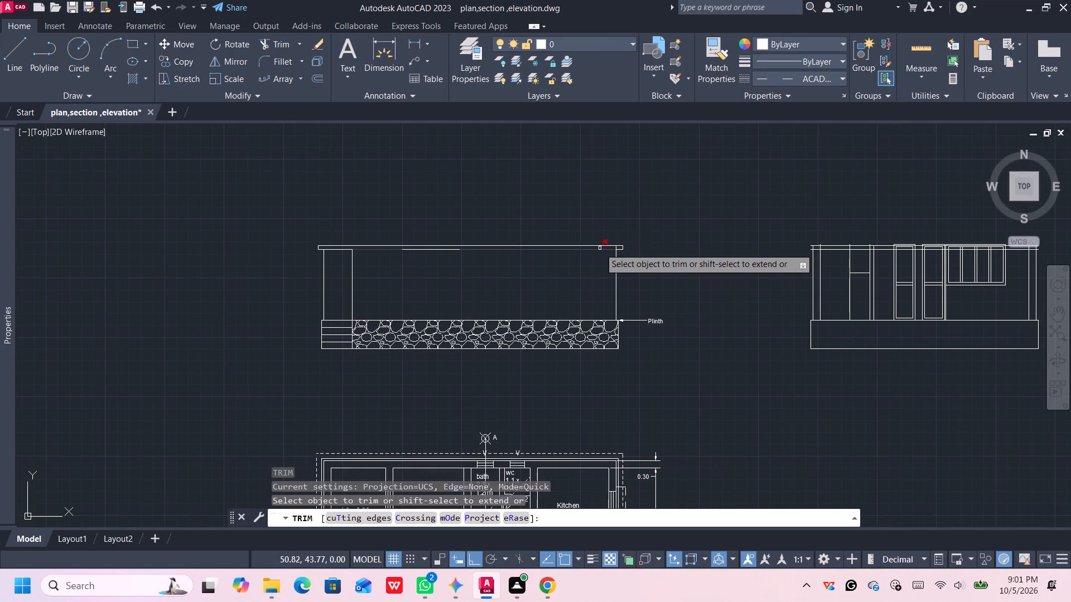
scroll(615, 247, "up", 2)
left_click(615, 247)
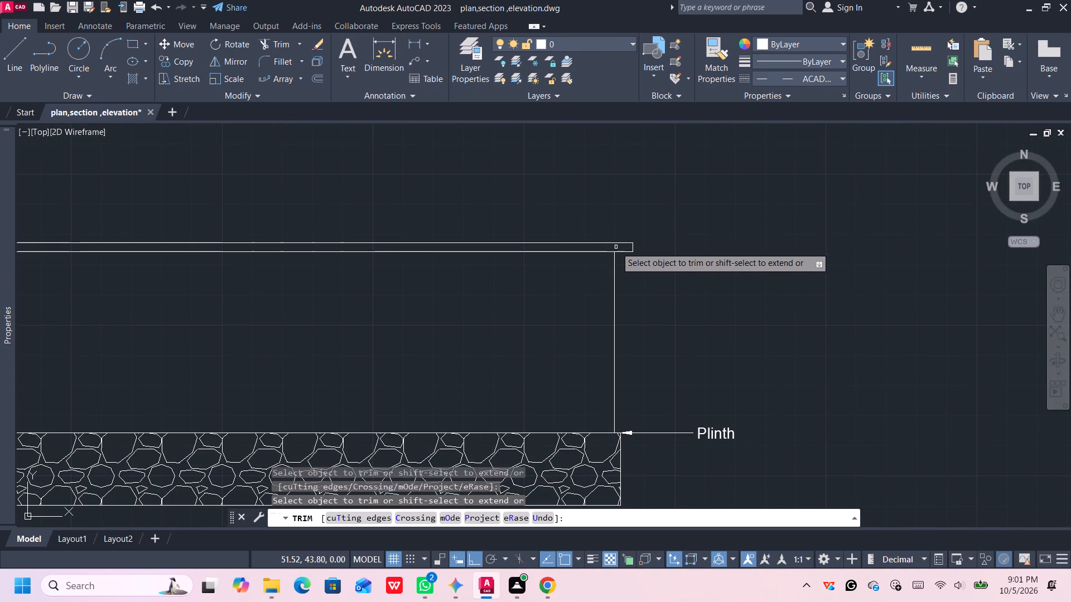
key("Escape")
scroll(620, 270, "down", 3)
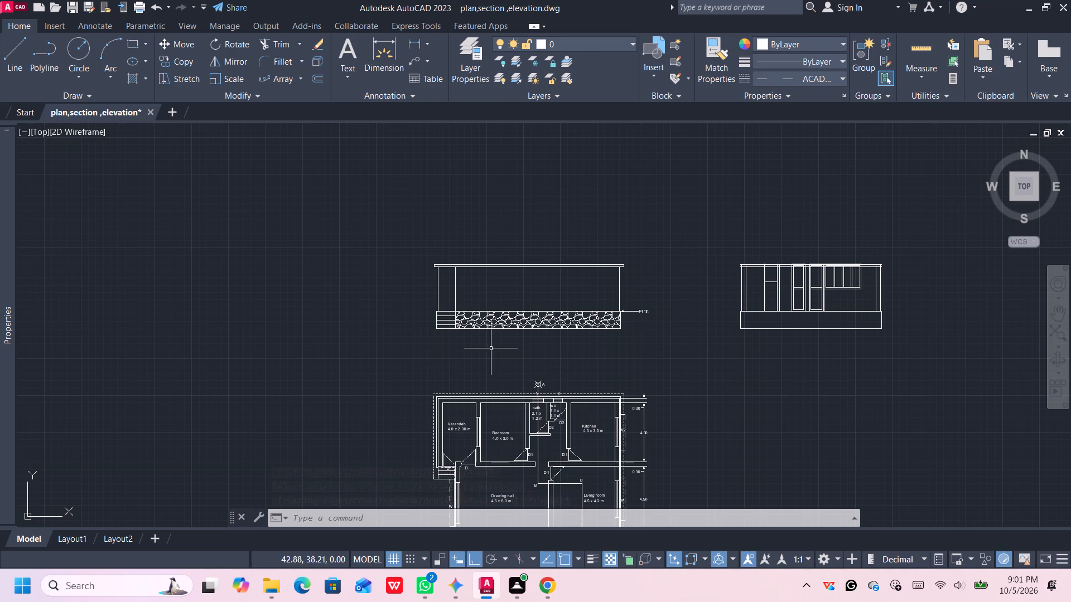
Offset the top line of the elevation's plinth upward by 1 across the wall face.
middle_click_drag(466, 409, 470, 267)
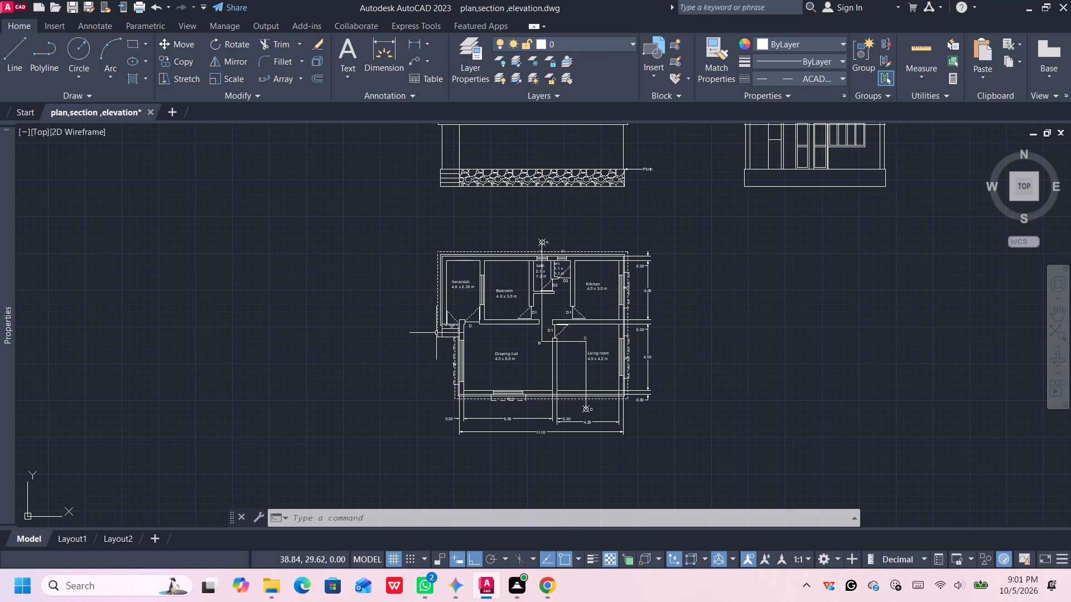
scroll(448, 323, "up", 2)
scroll(481, 308, "down", 2)
middle_click_drag(532, 280, 501, 286)
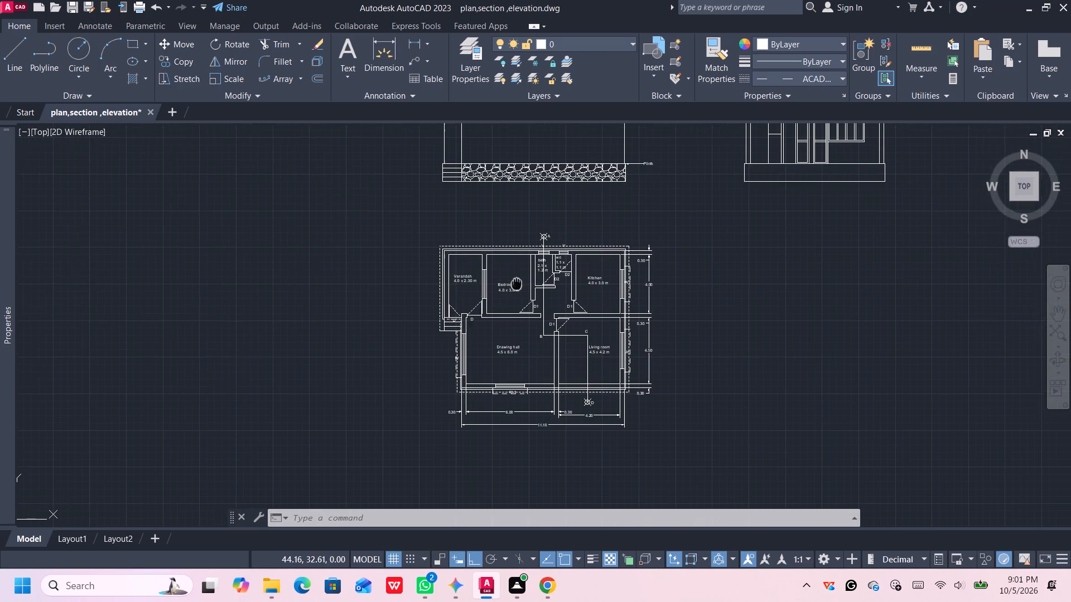
middle_click_drag(501, 286, 387, 384)
scroll(320, 269, "up", 2)
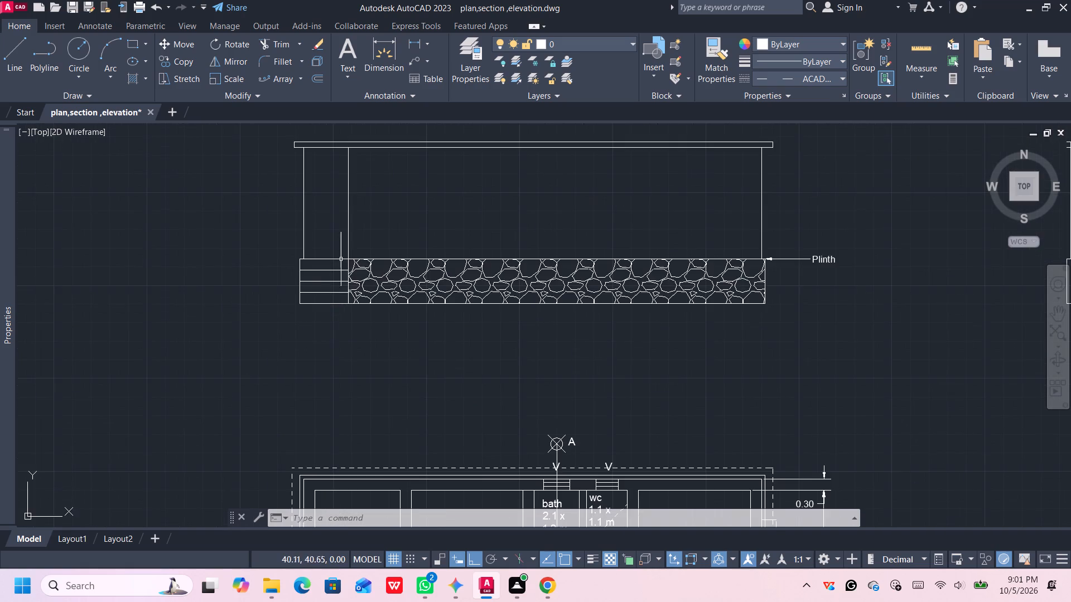
middle_click_drag(341, 259, 366, 325)
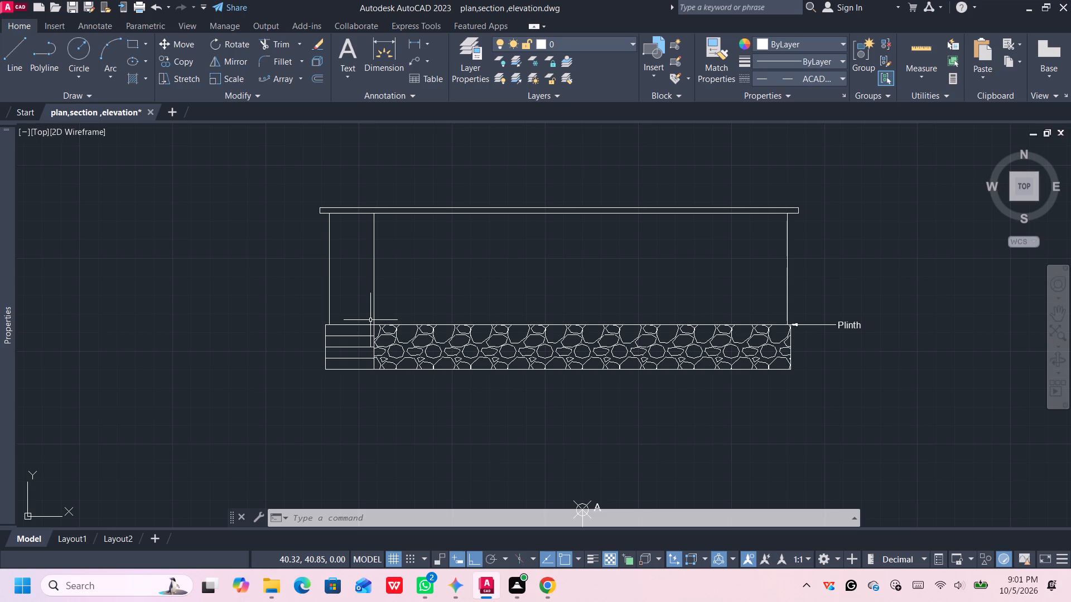
left_click(417, 324)
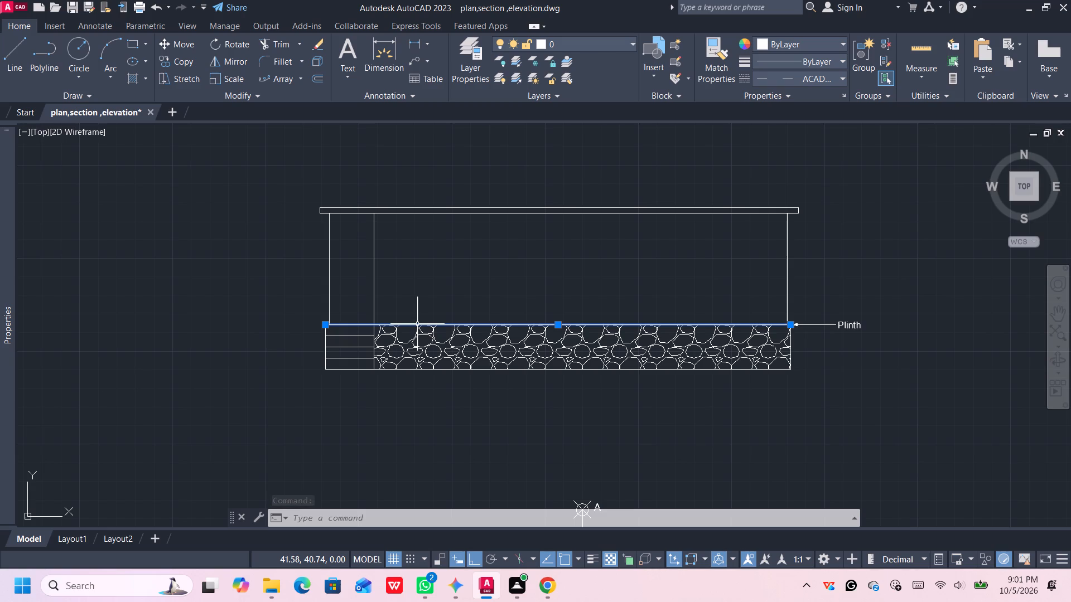
key("o")
key("Return")
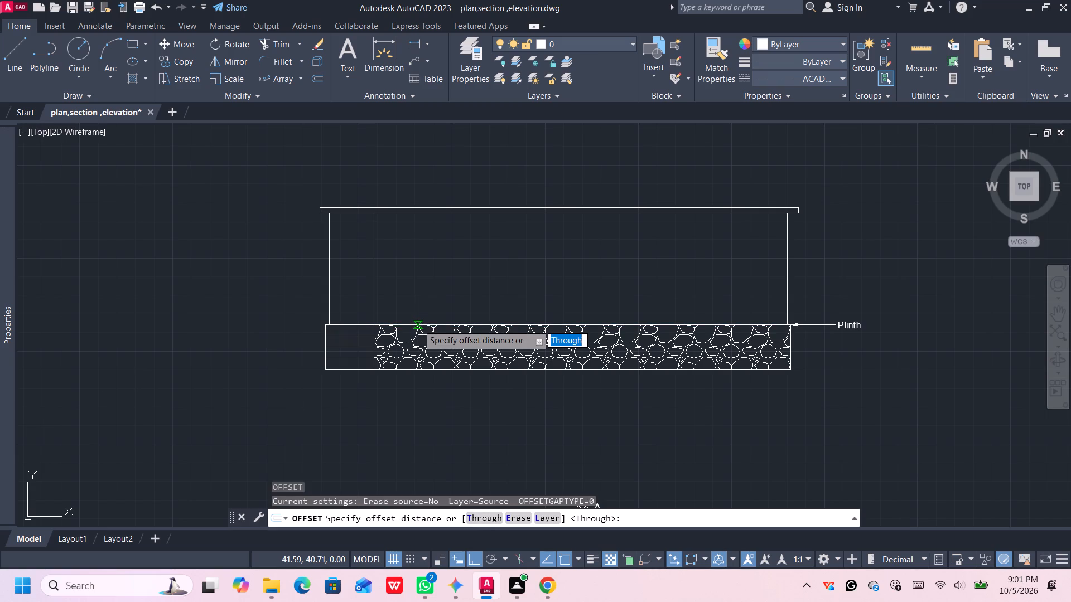
left_click(422, 325)
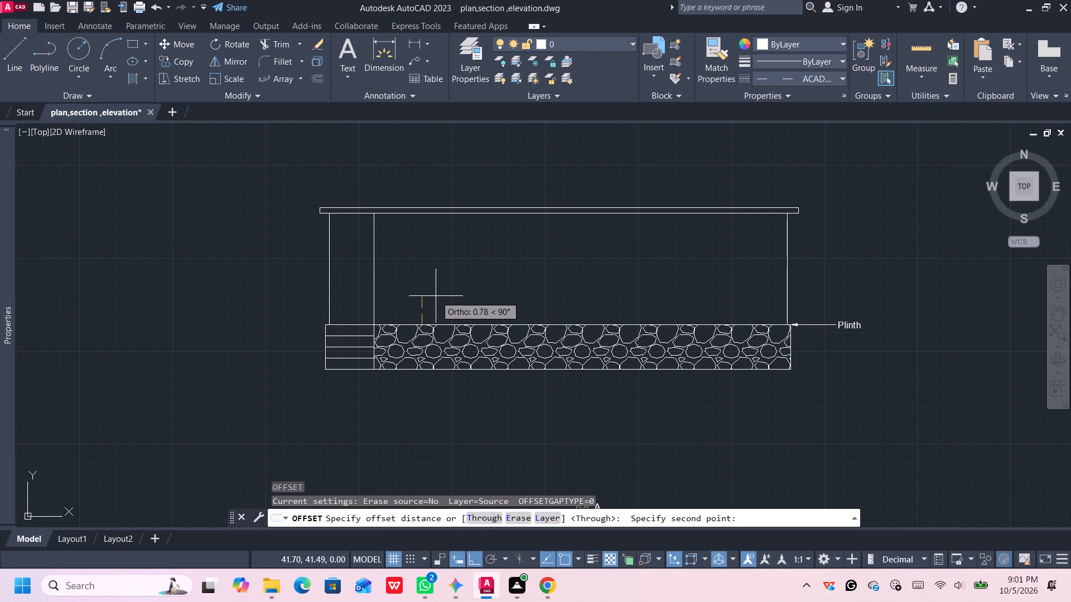
type("1.5")
key("Return")
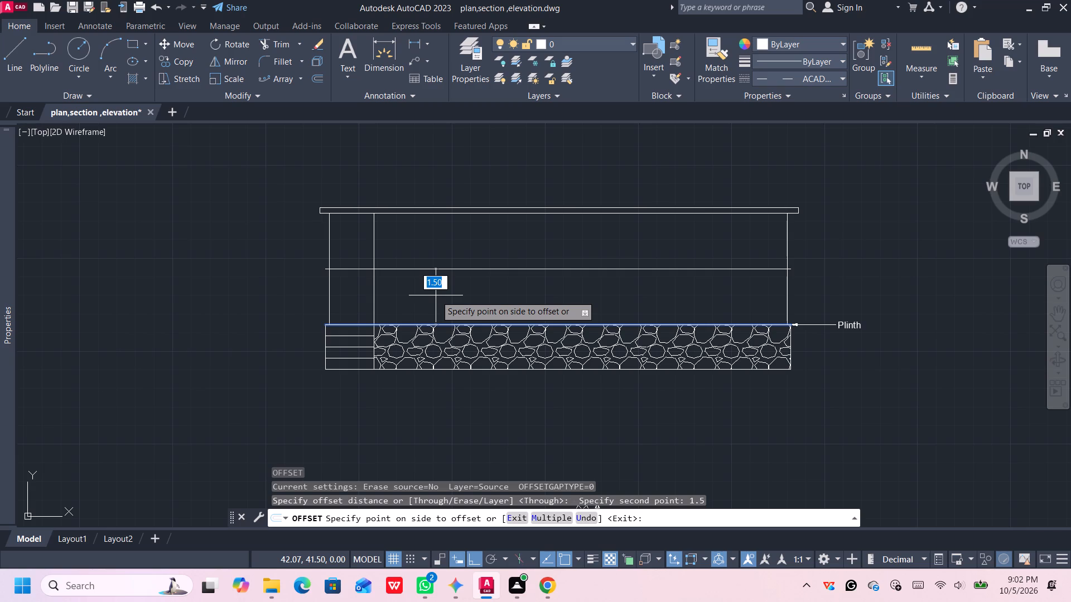
middle_click_drag(435, 295, 366, 274)
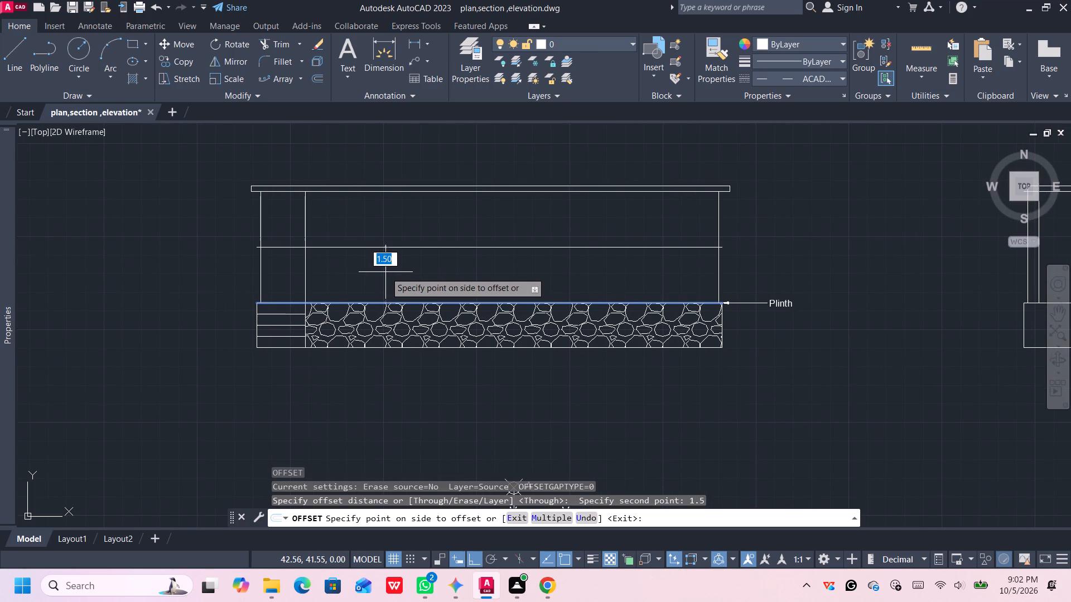
scroll(385, 272, "up", 1)
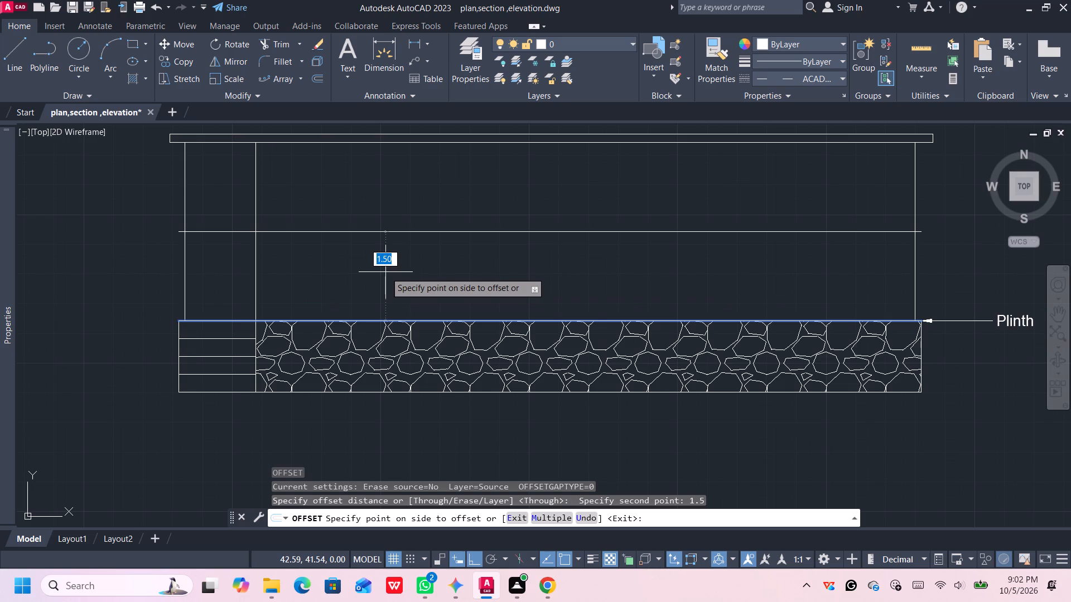
scroll(385, 272, "down", 2)
middle_click_drag(384, 272, 220, 273)
scroll(237, 275, "up", 1)
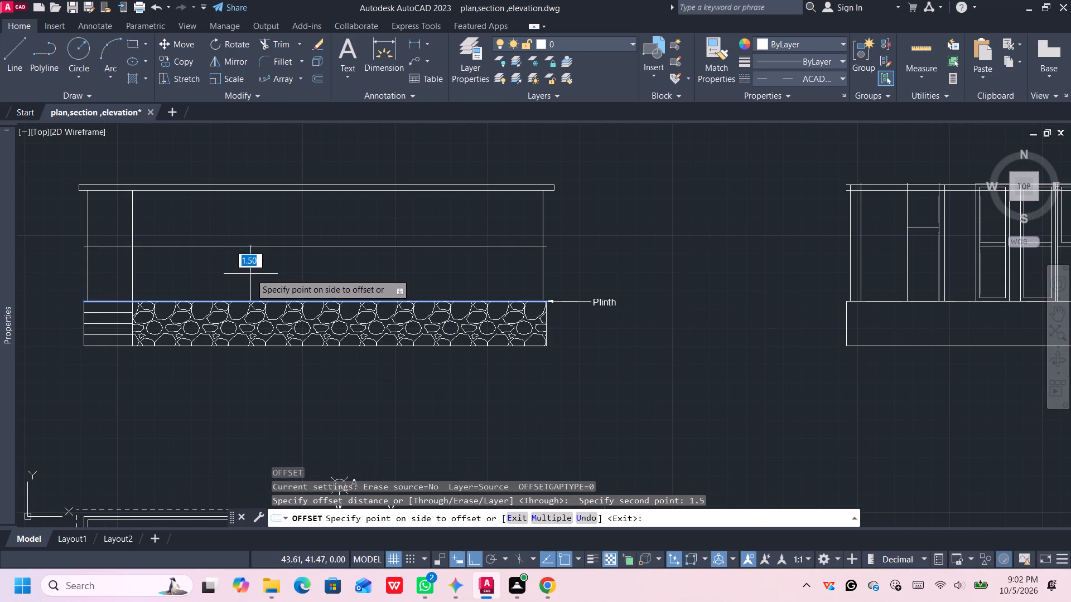
middle_click_drag(252, 274, 295, 273)
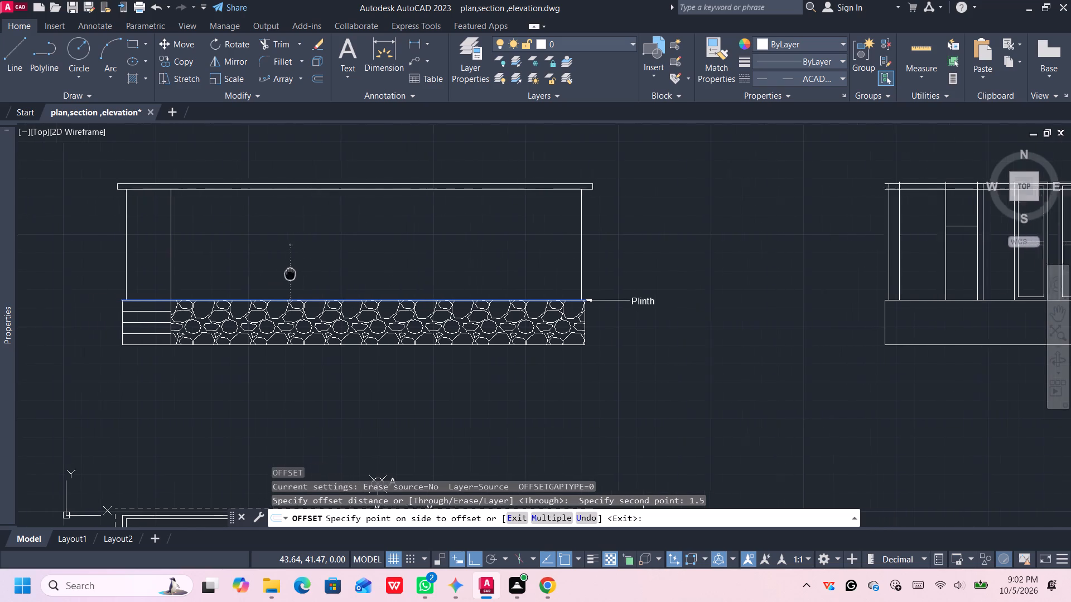
middle_click_drag(295, 273, 350, 275)
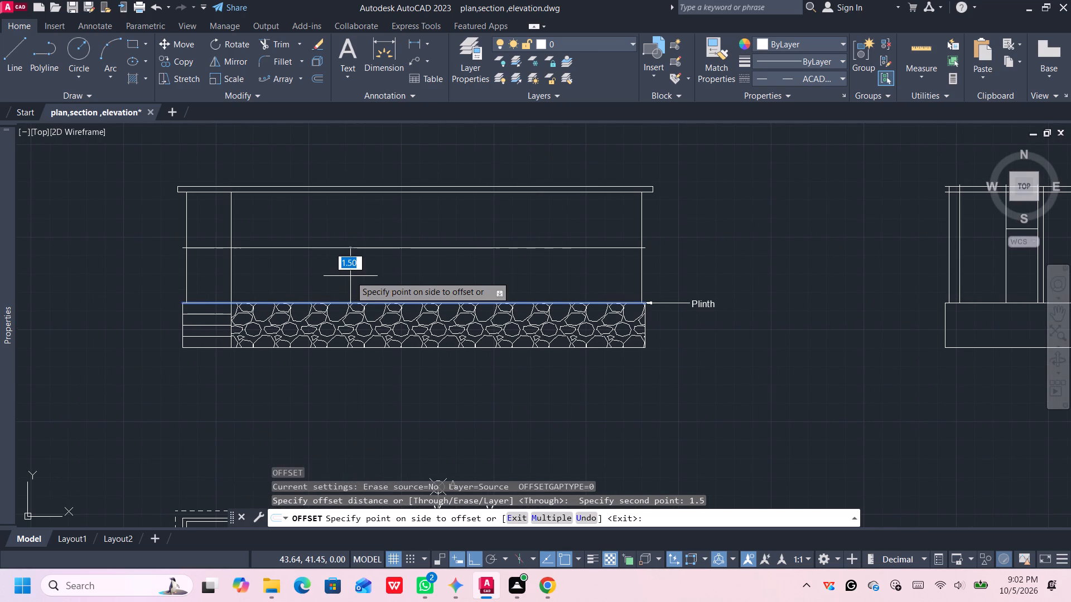
scroll(350, 276, "up", 1)
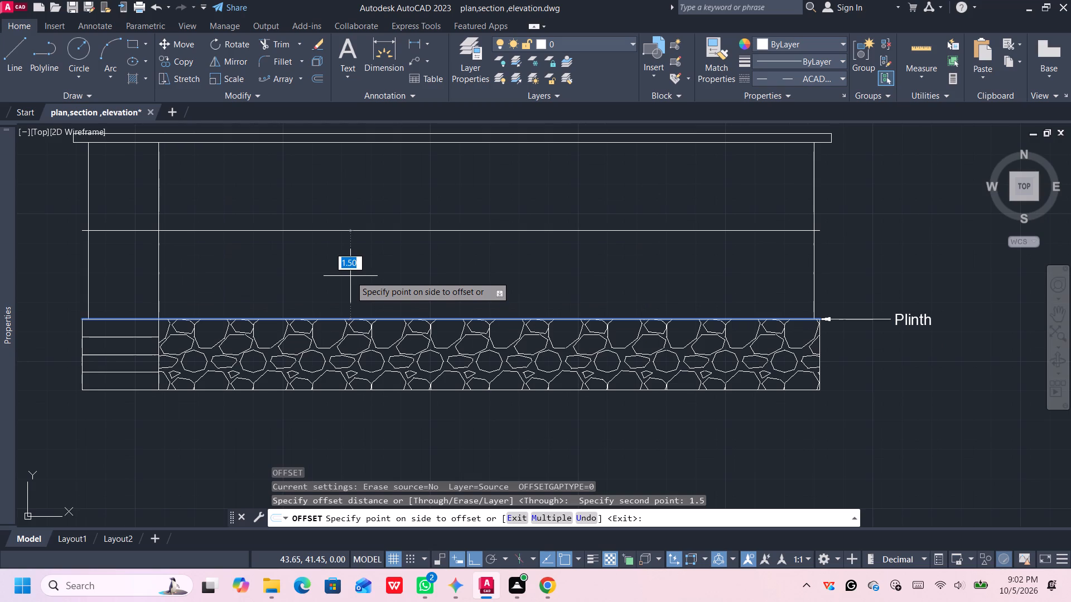
key("1")
key("Return")
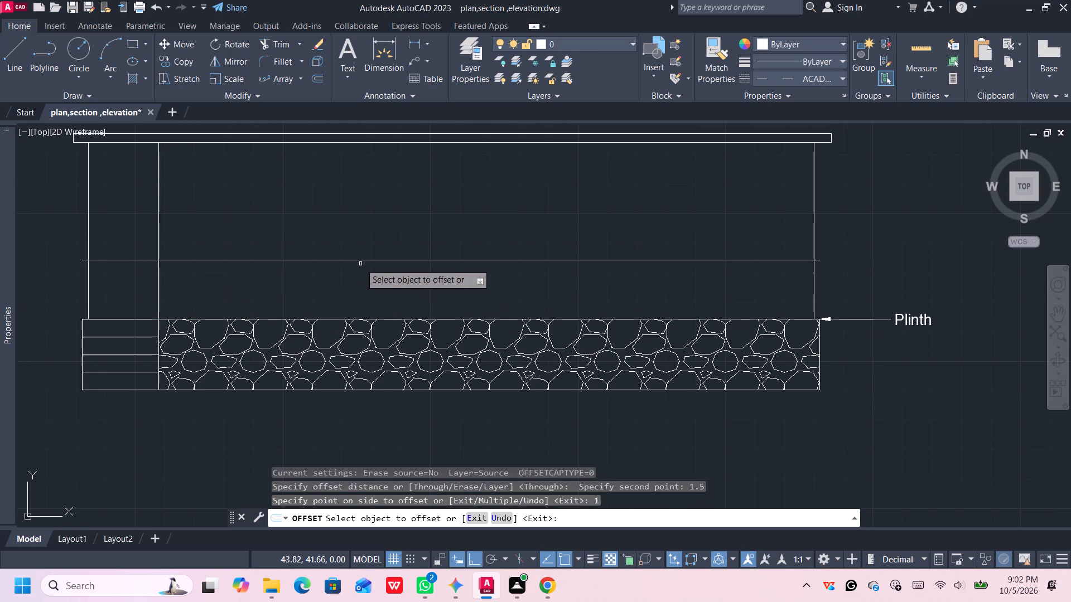
Offset the new horizontal line across the wall face upward by another 1.
left_click(360, 260)
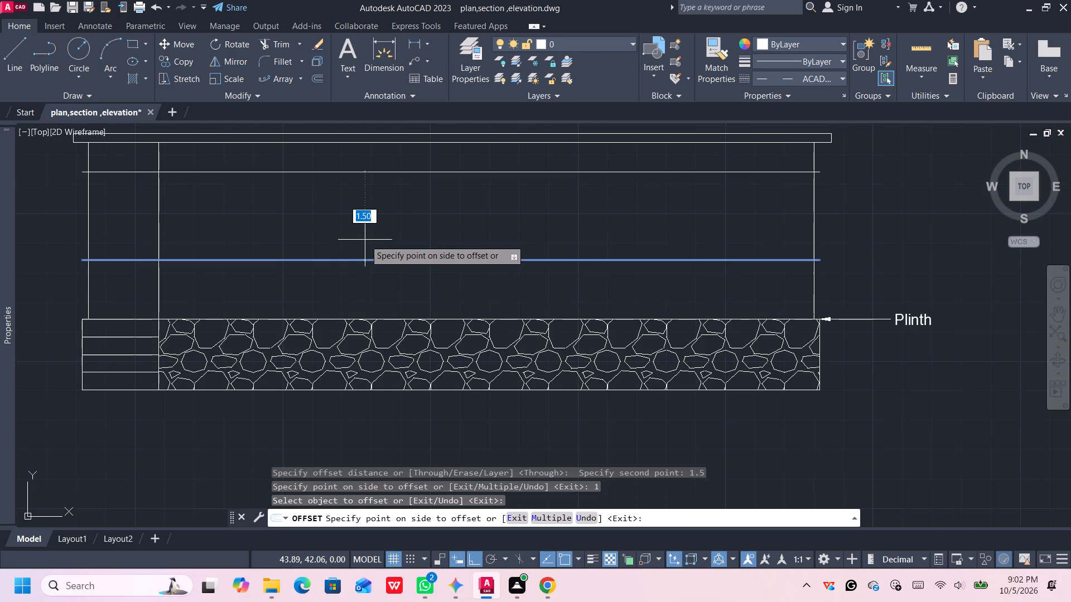
key("1")
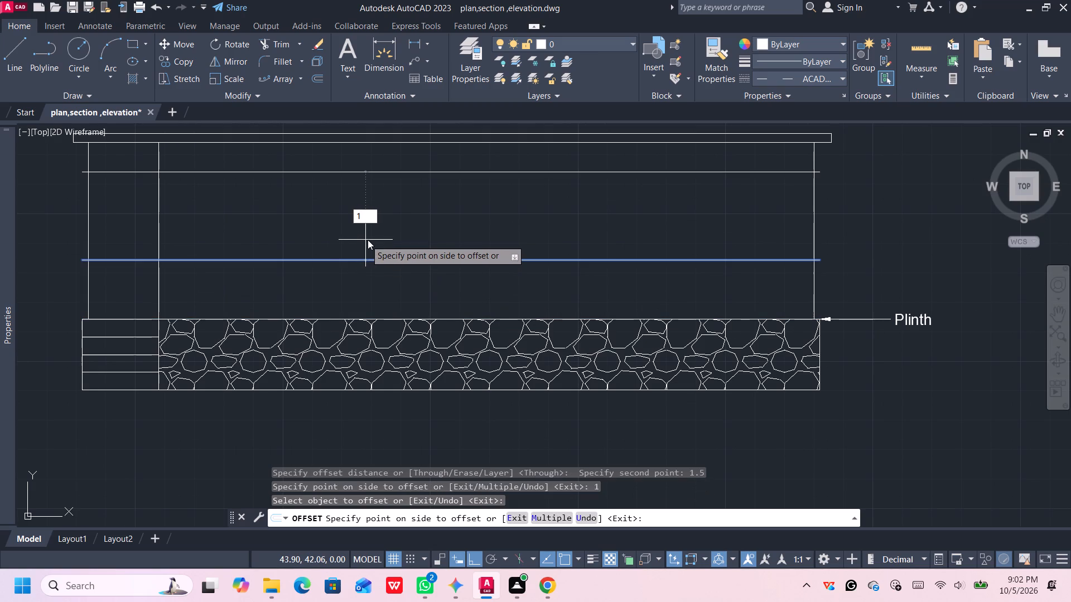
key("Return")
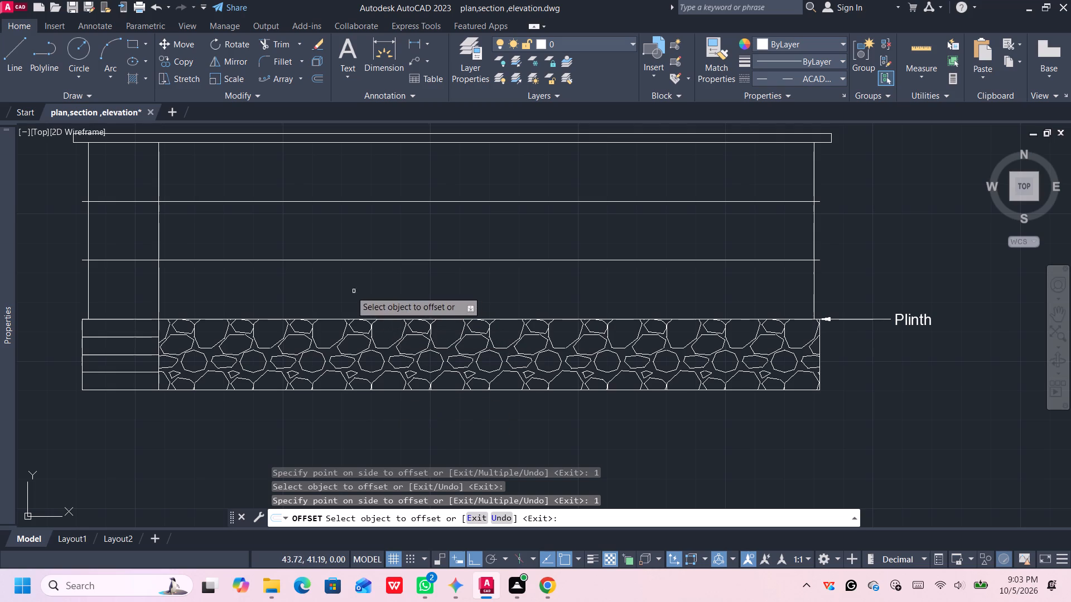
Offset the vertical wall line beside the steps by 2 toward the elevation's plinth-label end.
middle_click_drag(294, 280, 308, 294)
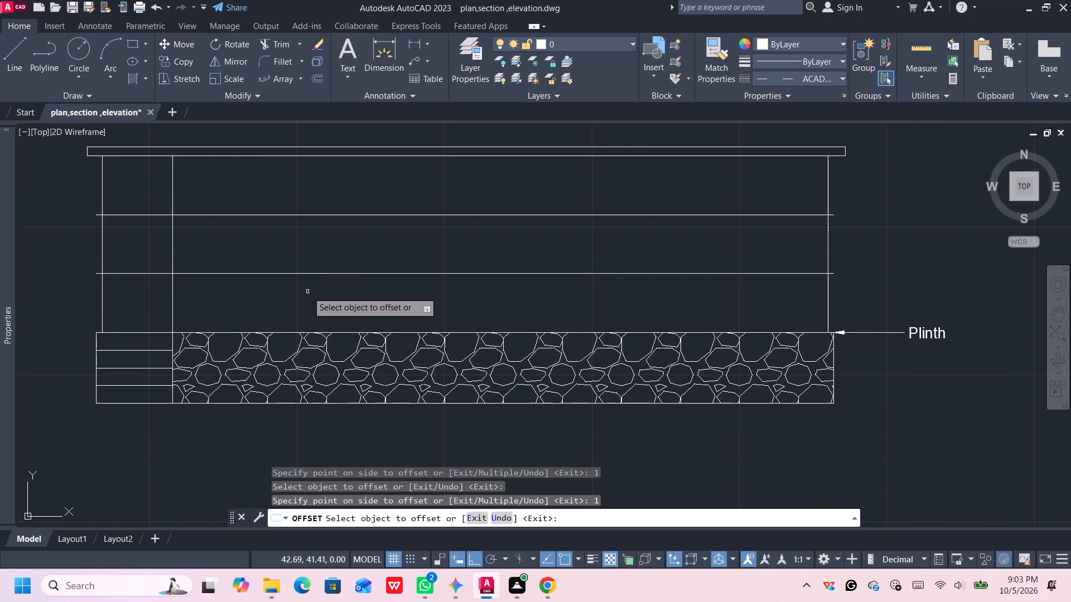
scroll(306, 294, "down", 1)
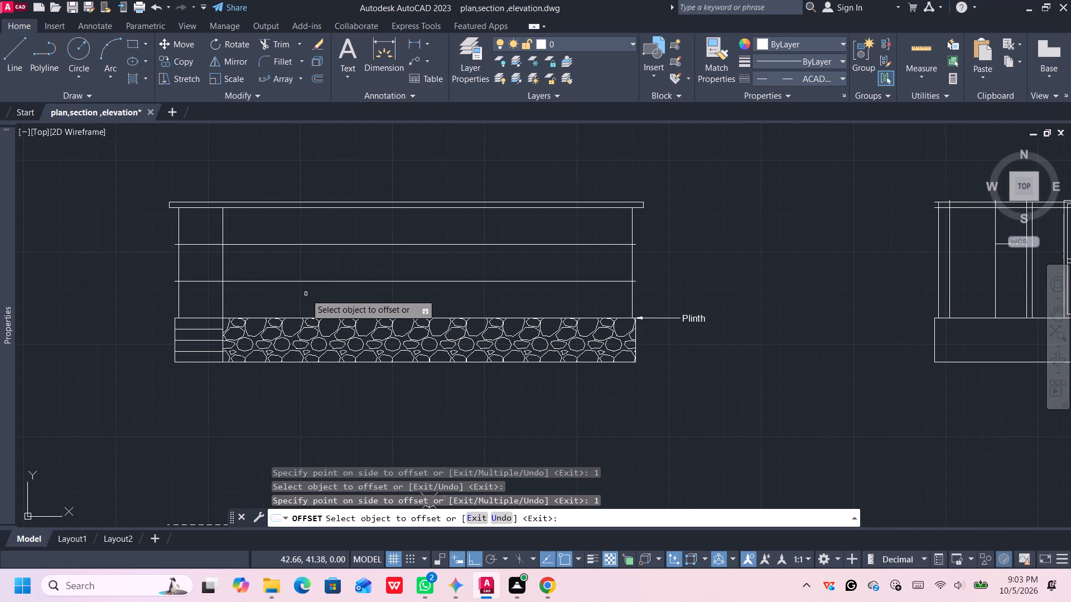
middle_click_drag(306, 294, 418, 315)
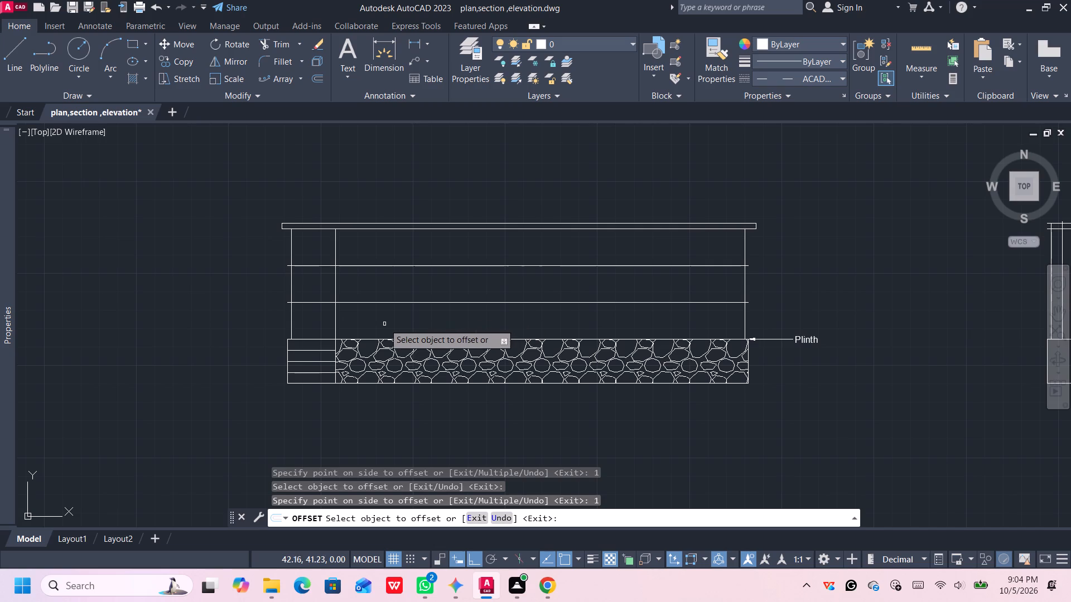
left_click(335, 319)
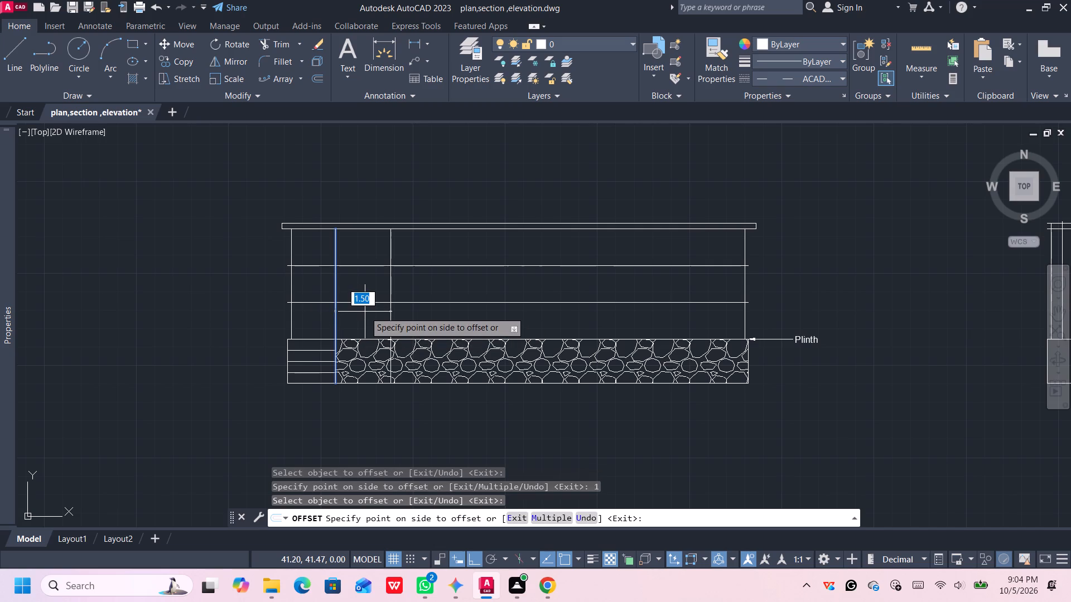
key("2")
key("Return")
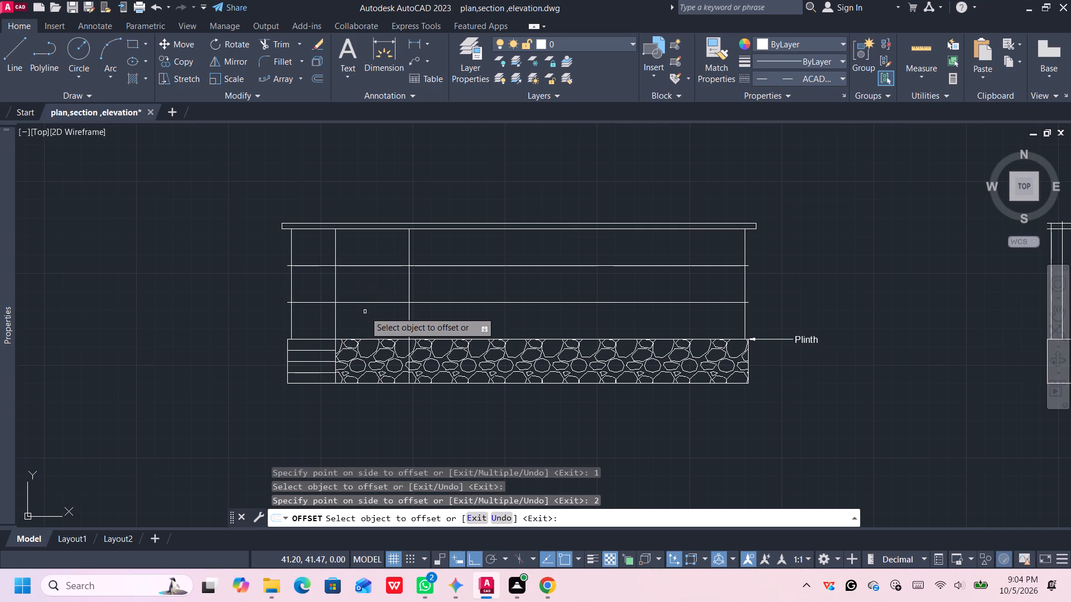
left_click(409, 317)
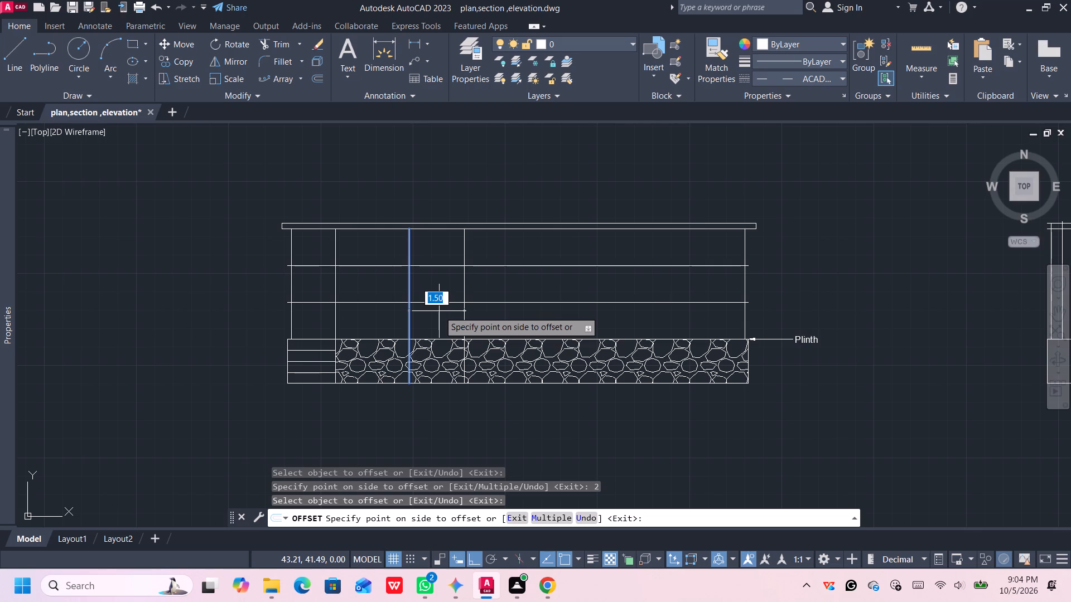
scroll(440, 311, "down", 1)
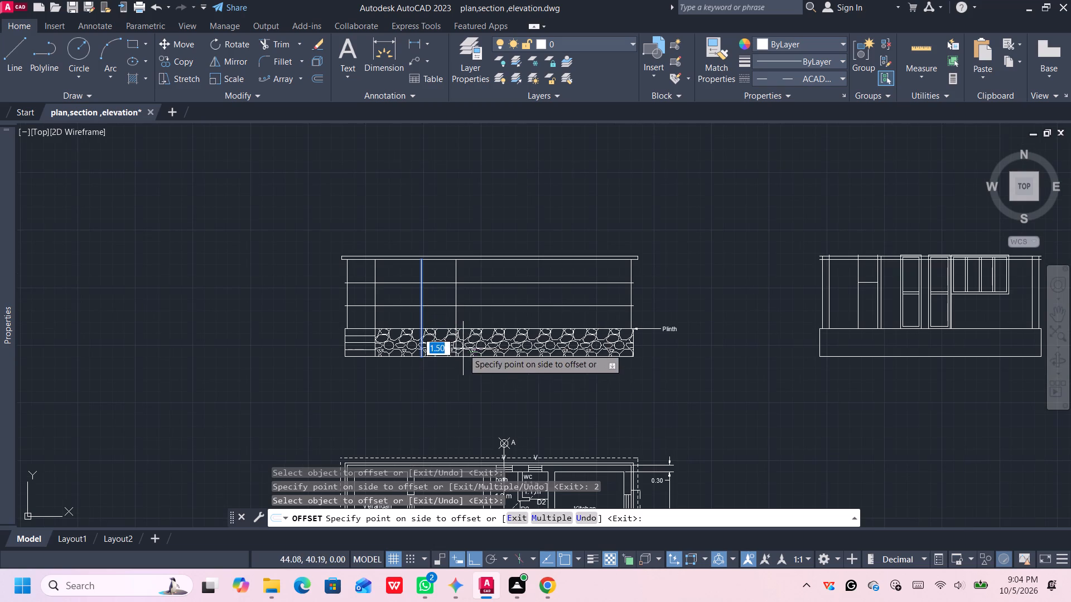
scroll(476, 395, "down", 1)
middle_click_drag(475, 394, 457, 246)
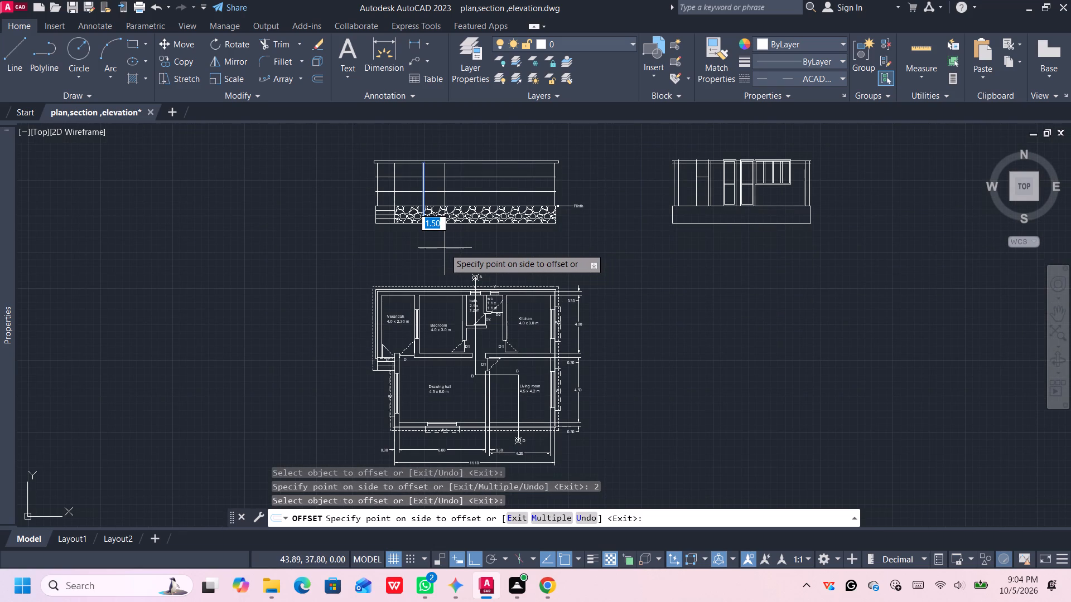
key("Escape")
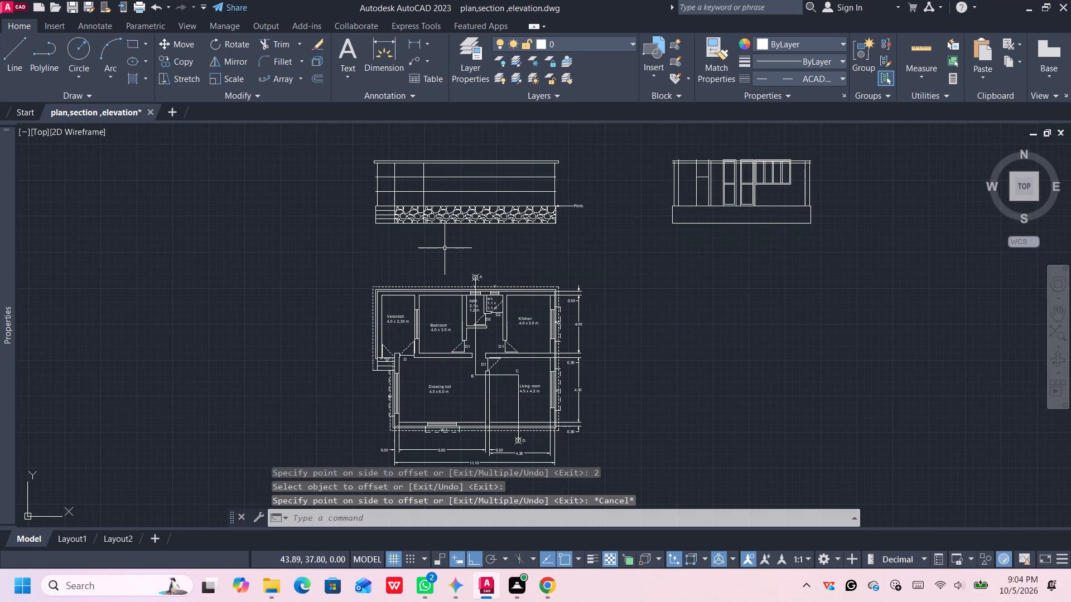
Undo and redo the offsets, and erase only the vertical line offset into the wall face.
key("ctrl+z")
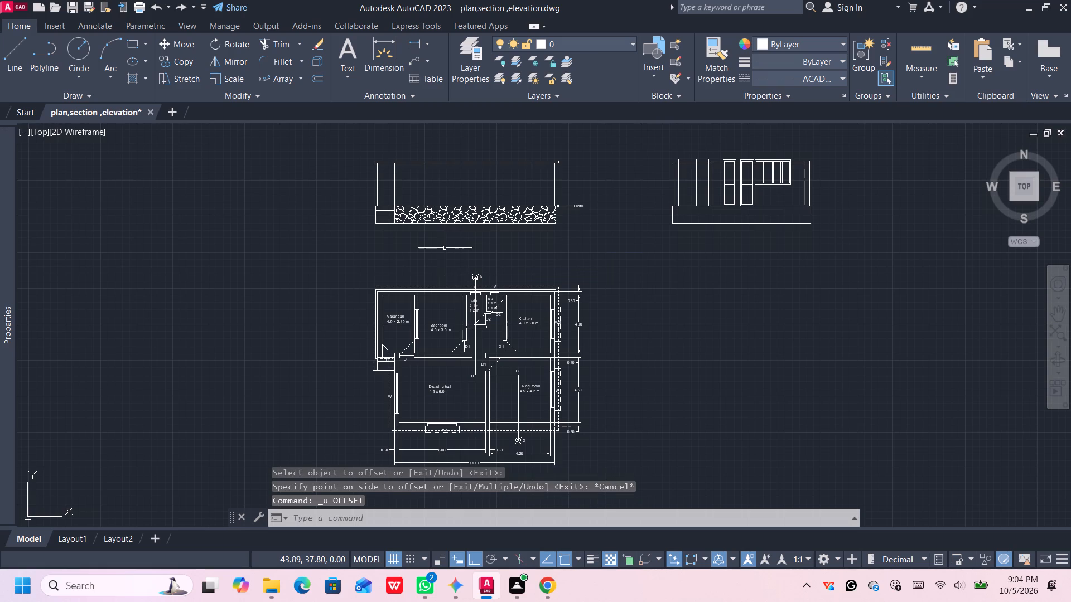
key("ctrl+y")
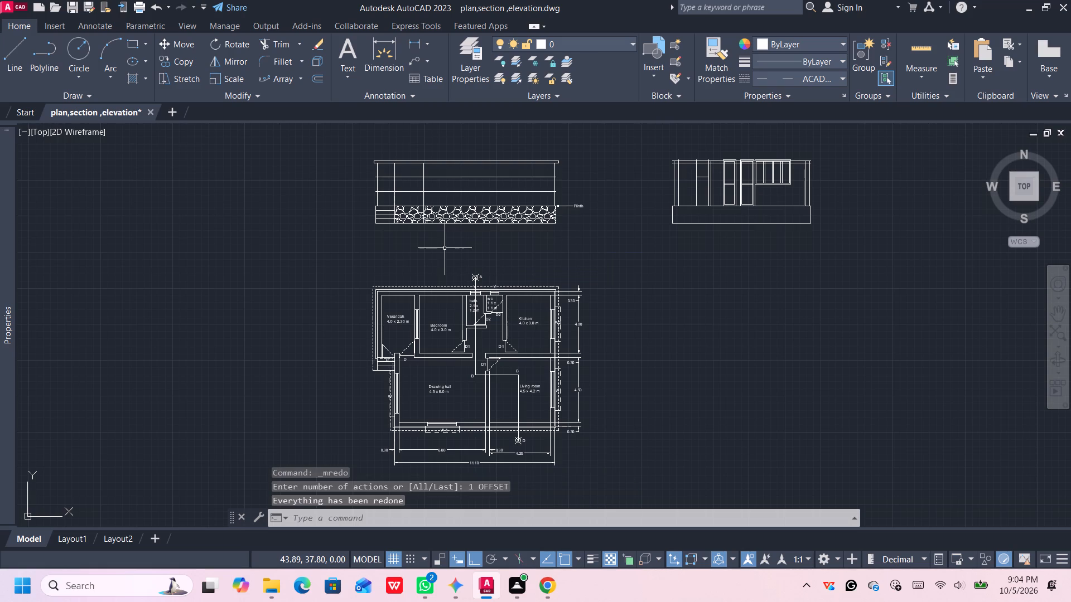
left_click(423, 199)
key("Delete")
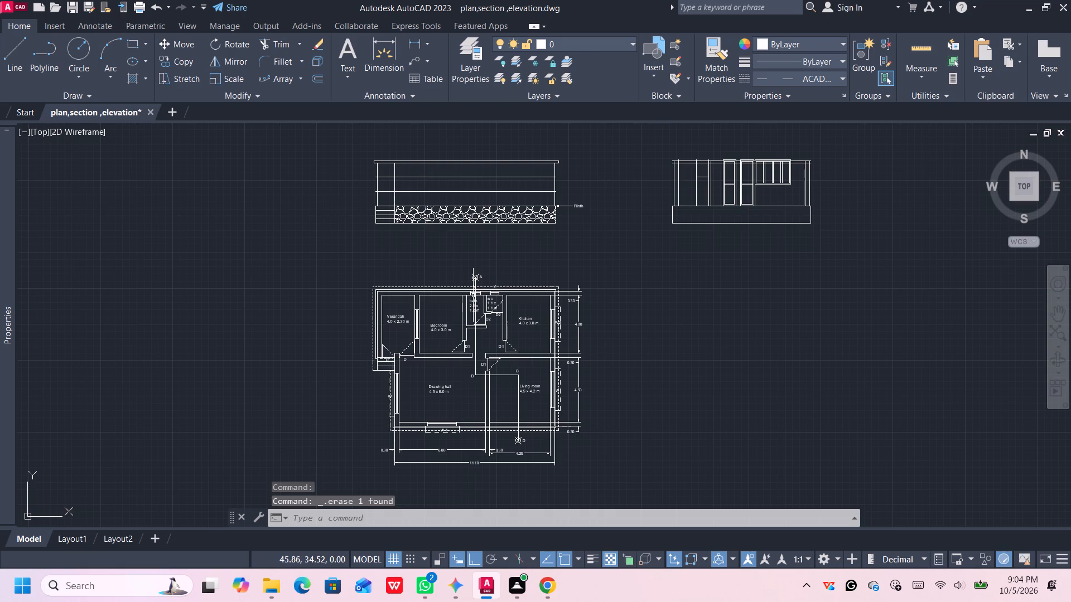
Draw a vertical construction line through the left end of the drawing hall's front window, projecting it from the plan into the elevation.
left_click(108, 96)
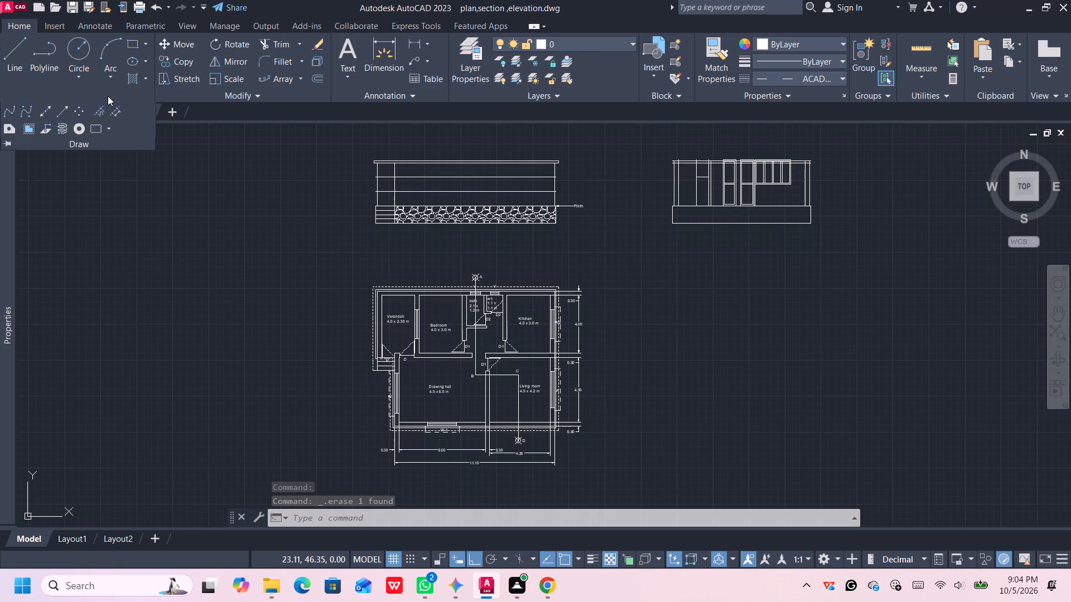
left_click(46, 109)
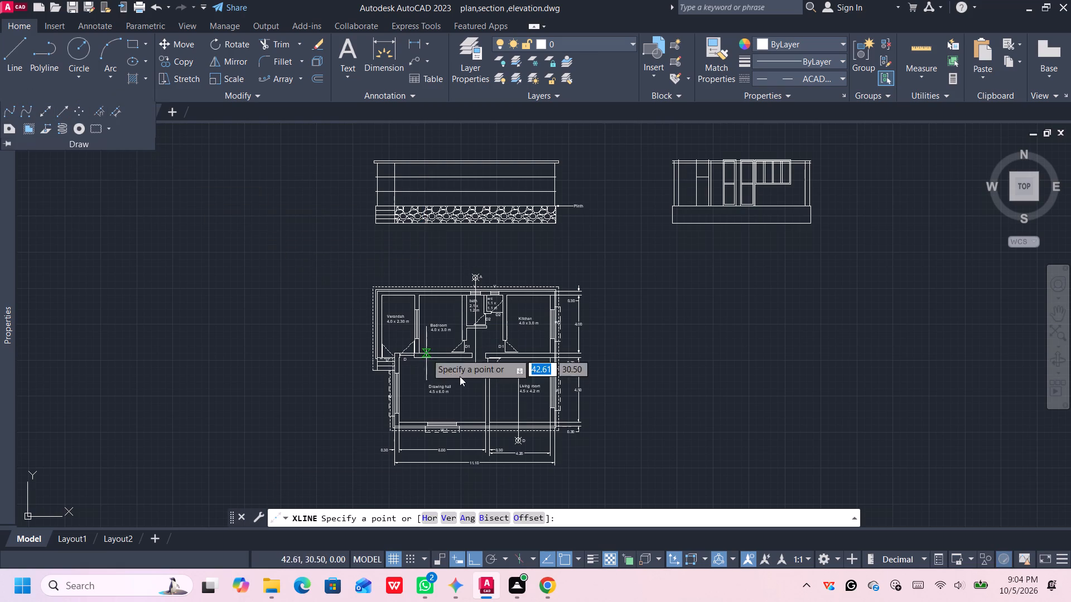
left_click(426, 422)
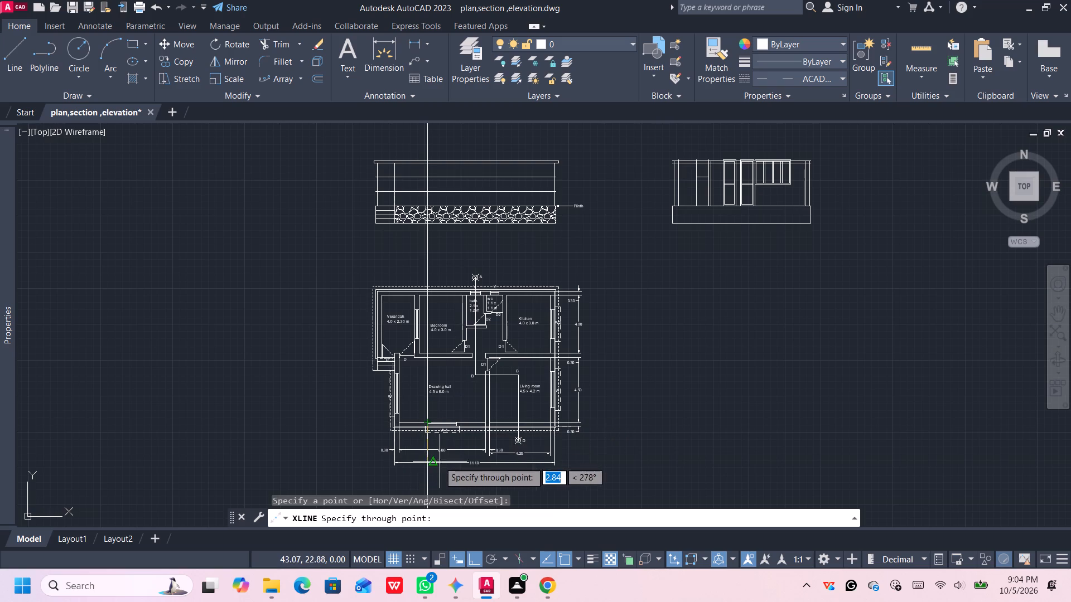
left_click(426, 479)
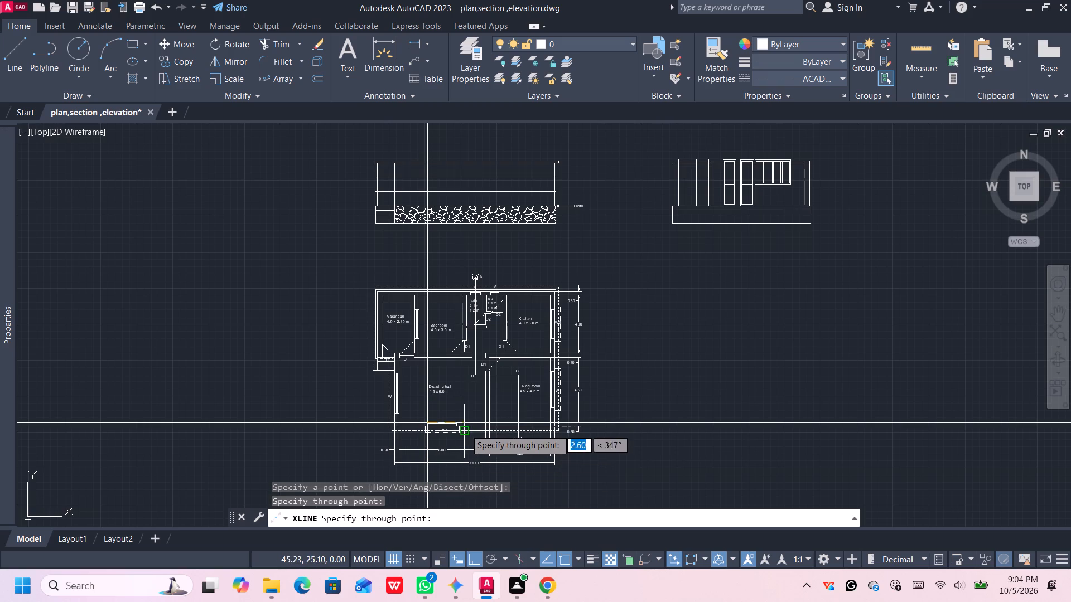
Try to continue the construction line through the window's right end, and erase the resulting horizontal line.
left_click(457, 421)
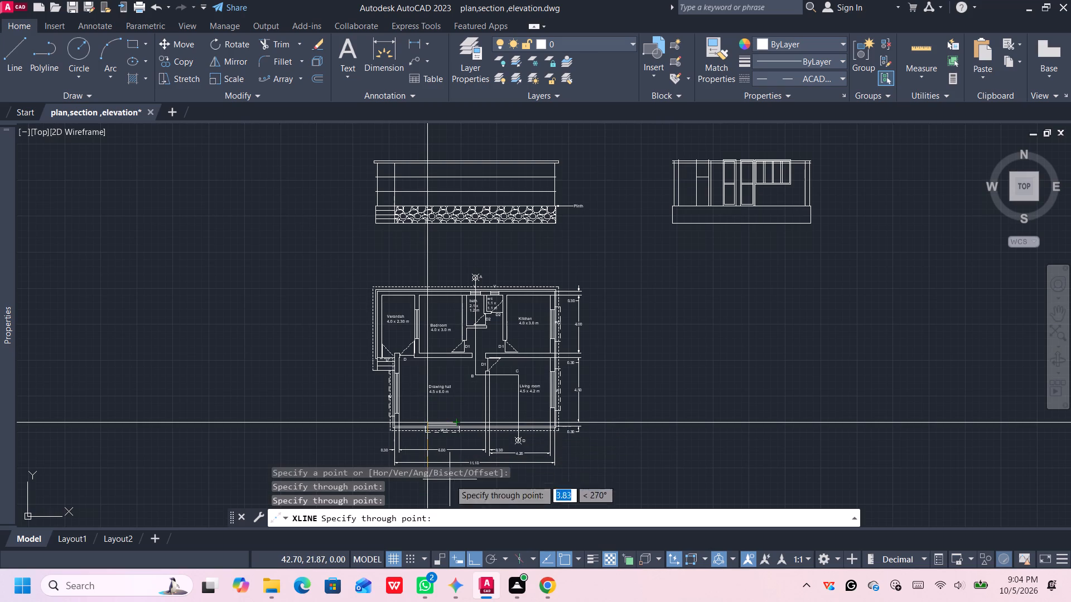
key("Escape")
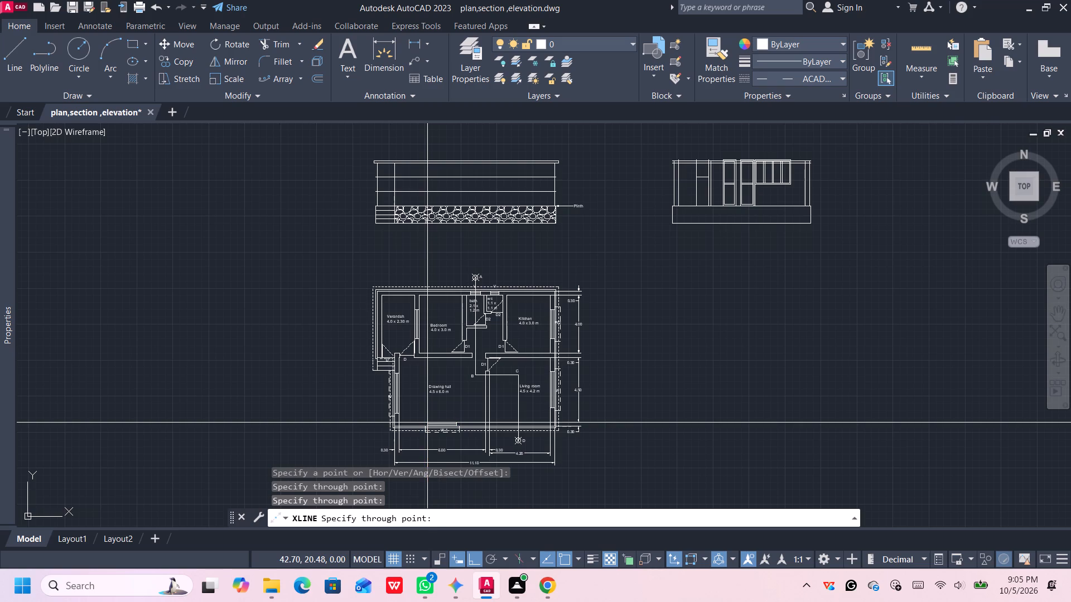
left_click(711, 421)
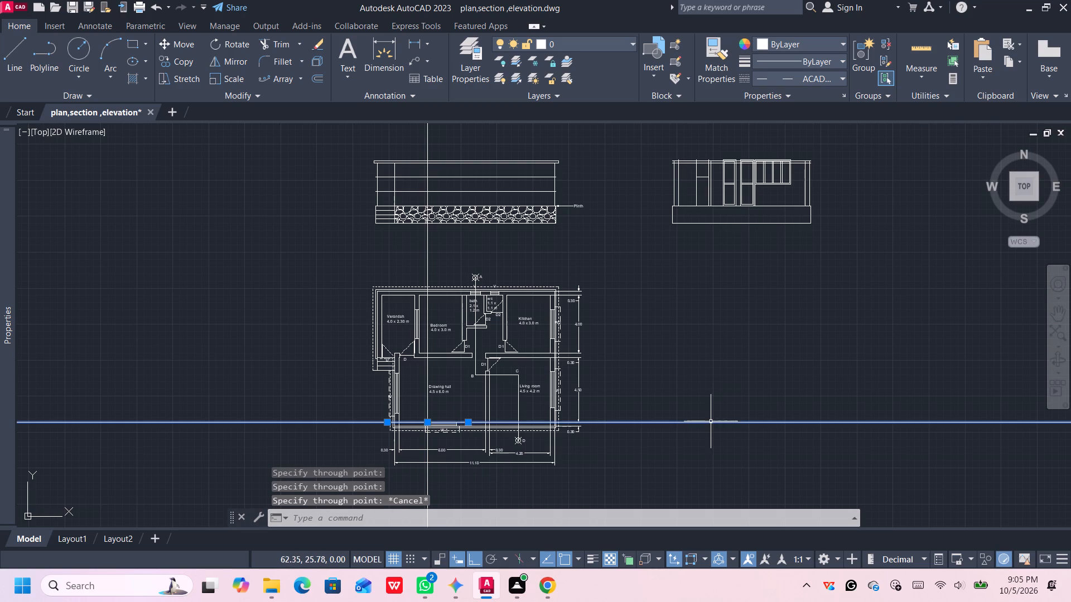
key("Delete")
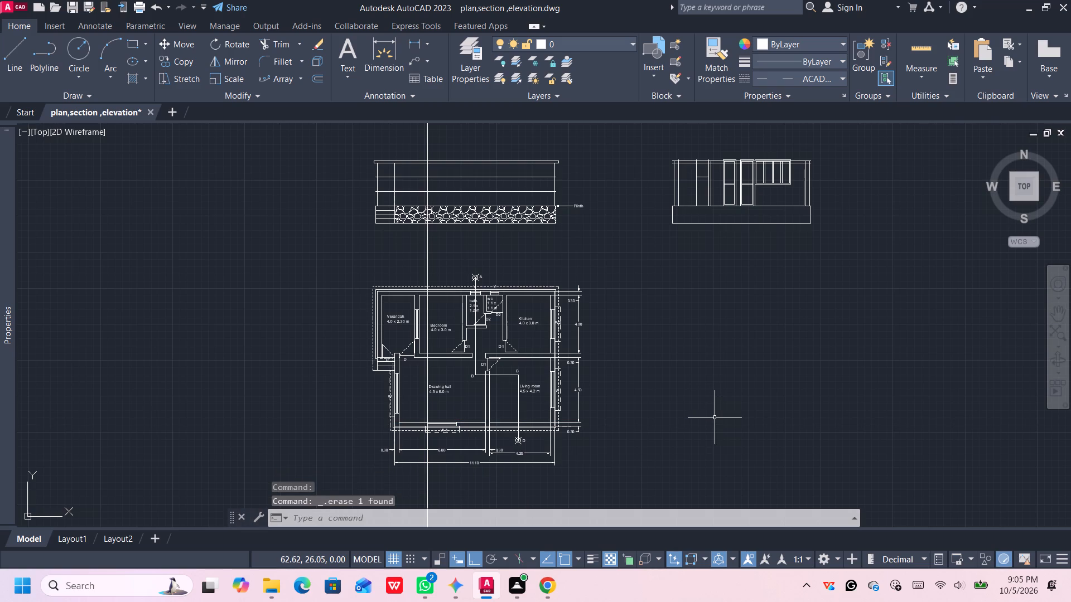
Draw a vertical-only construction line through the right end of the drawing hall's front window.
left_click(85, 96)
left_click(50, 110)
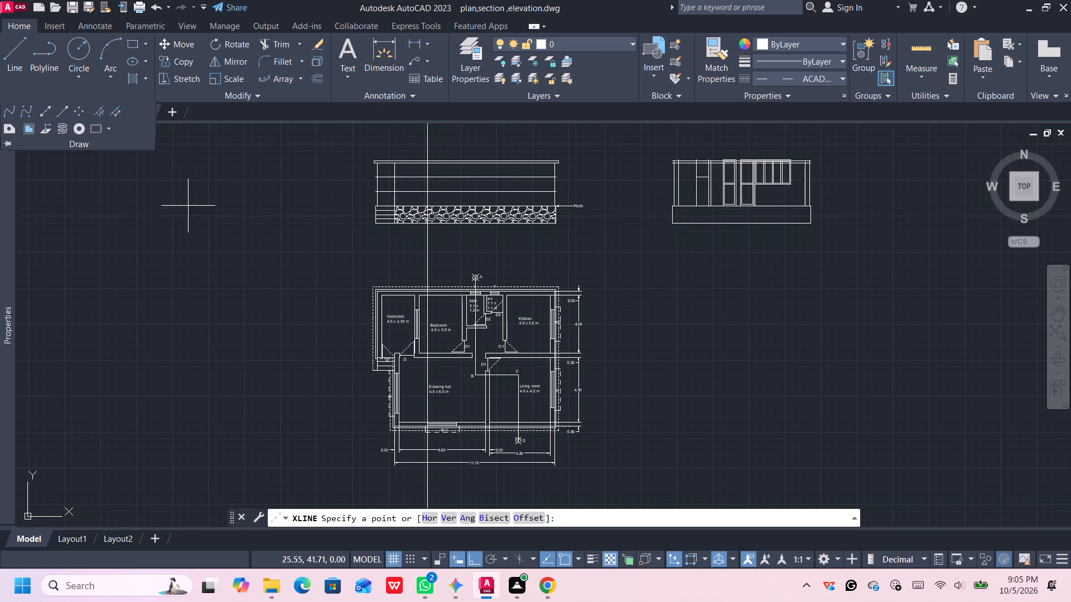
left_click(448, 516)
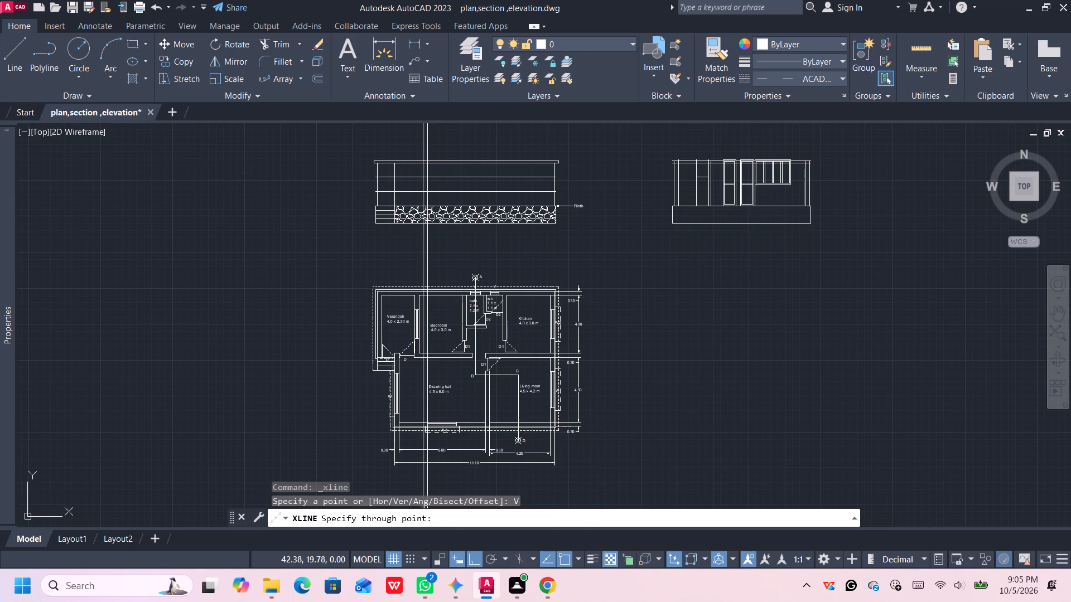
left_click(458, 420)
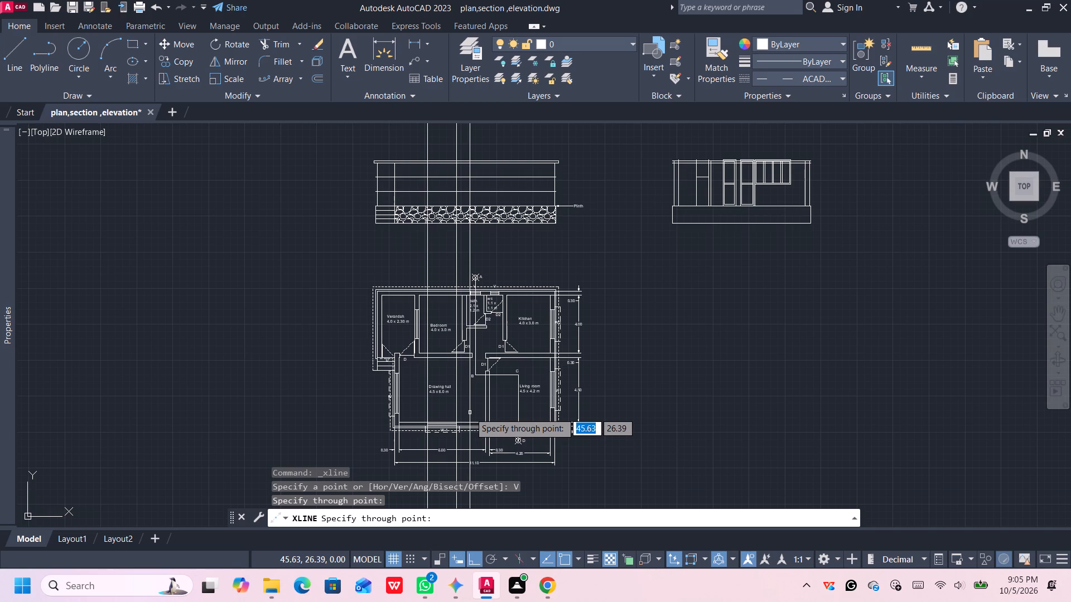
key("Escape")
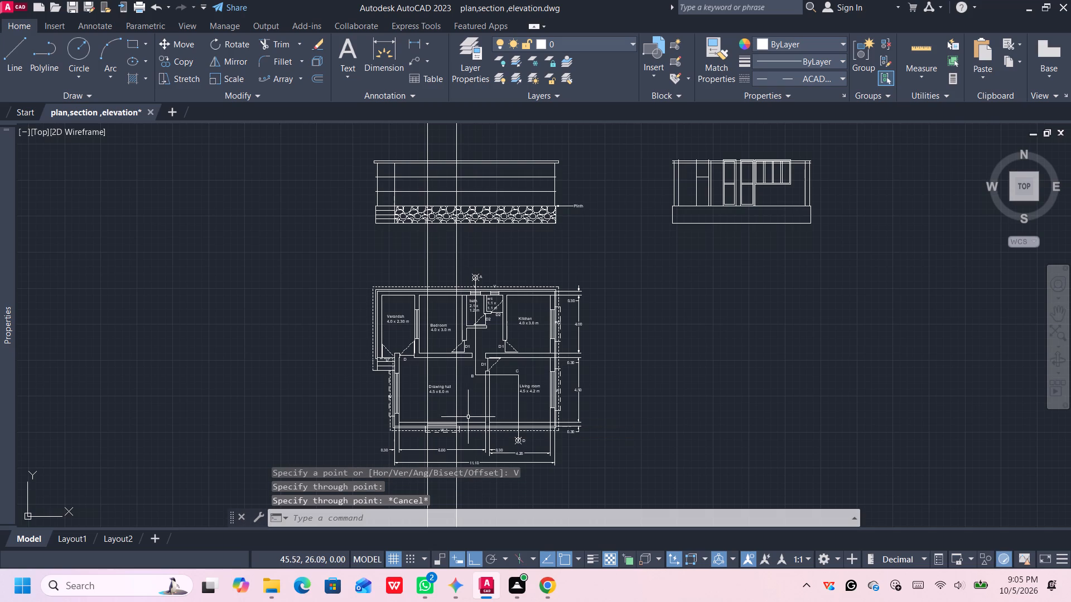
Trim the two vertical construction lines below the elevation's plinth and above its roof slab.
scroll(422, 166, "up", 3)
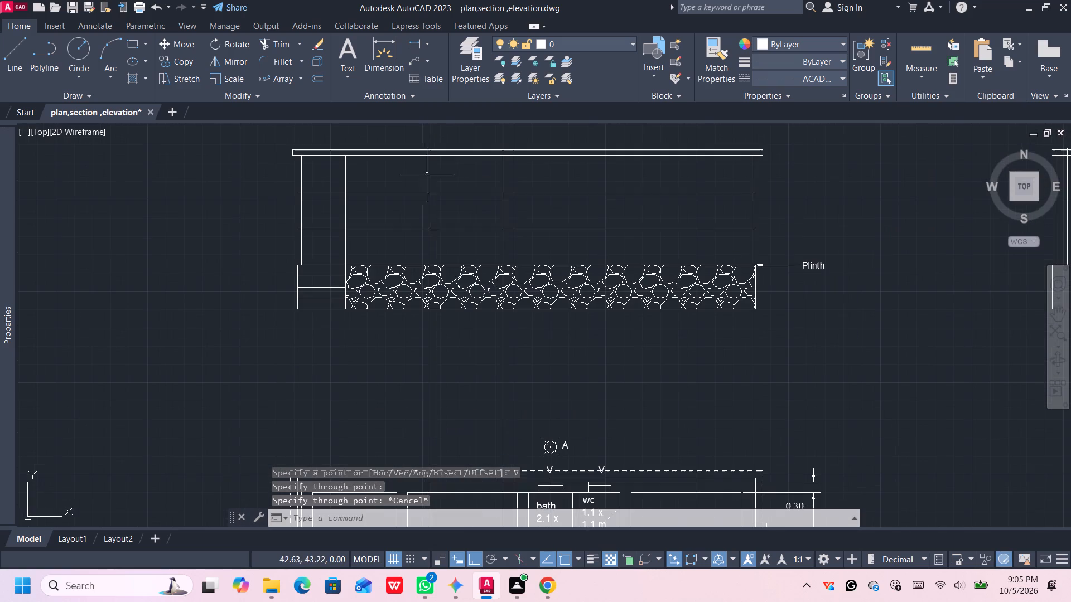
middle_click_drag(456, 193, 447, 220)
scroll(452, 236, "up", 1)
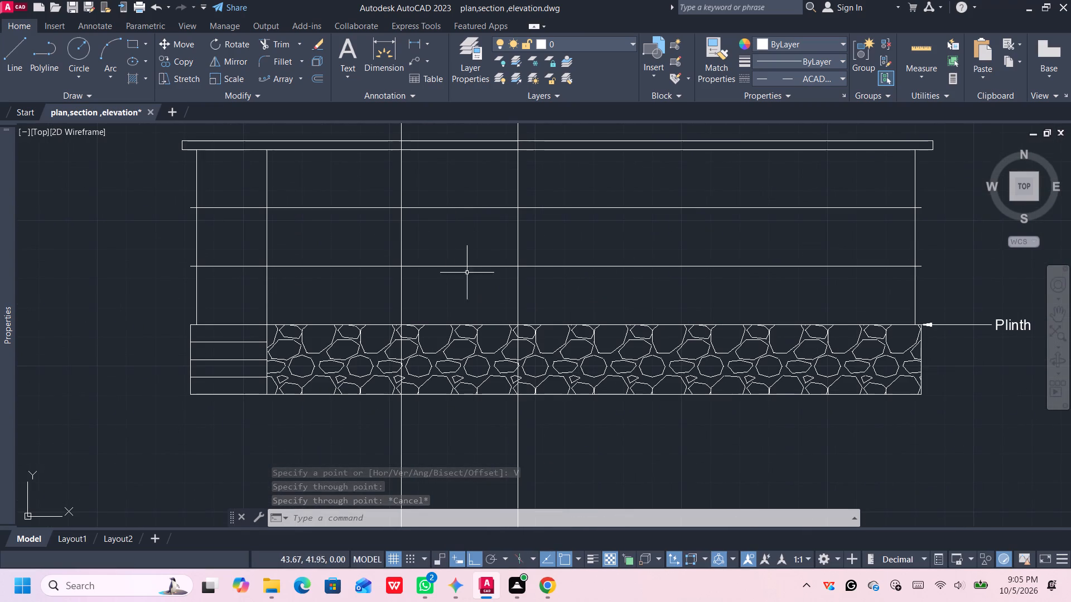
key("t")
key("r")
key("Return")
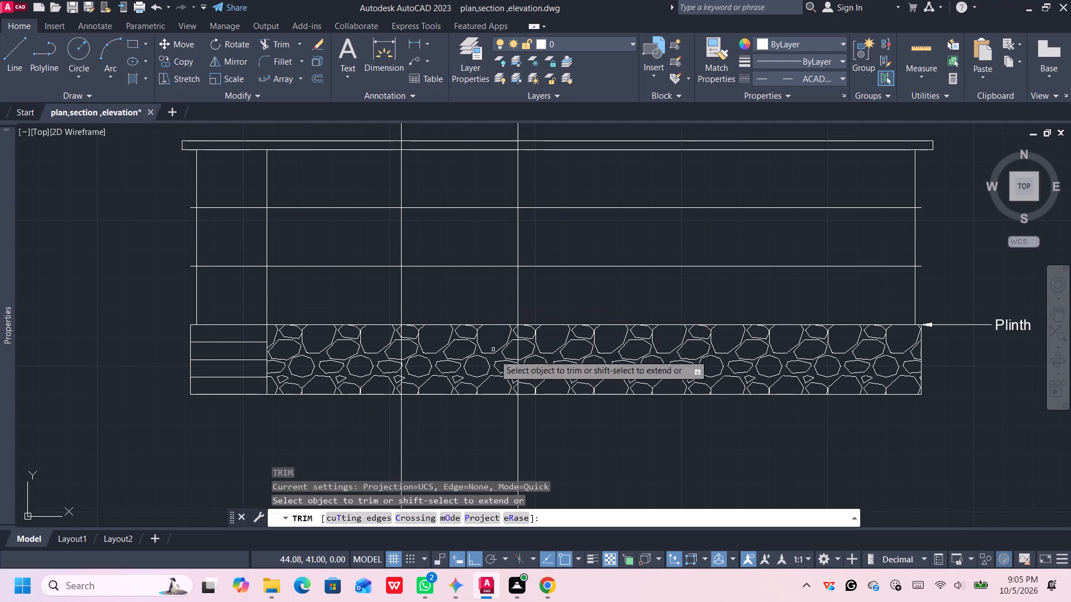
left_click(558, 441)
left_click(374, 439)
scroll(464, 435, "down", 4)
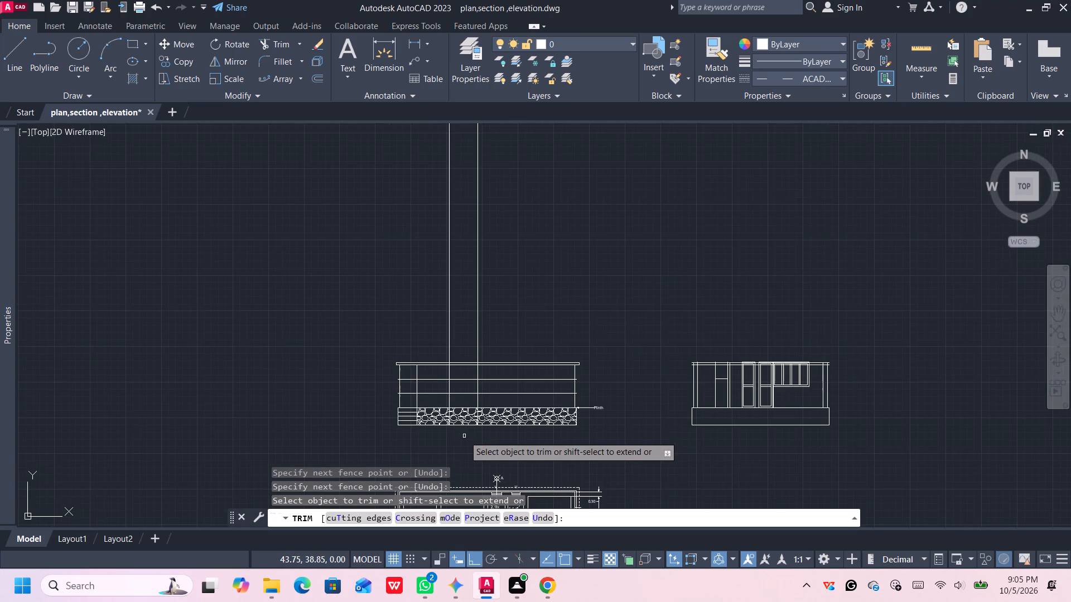
middle_click_drag(466, 439, 456, 402)
left_click(500, 262)
left_click(417, 280)
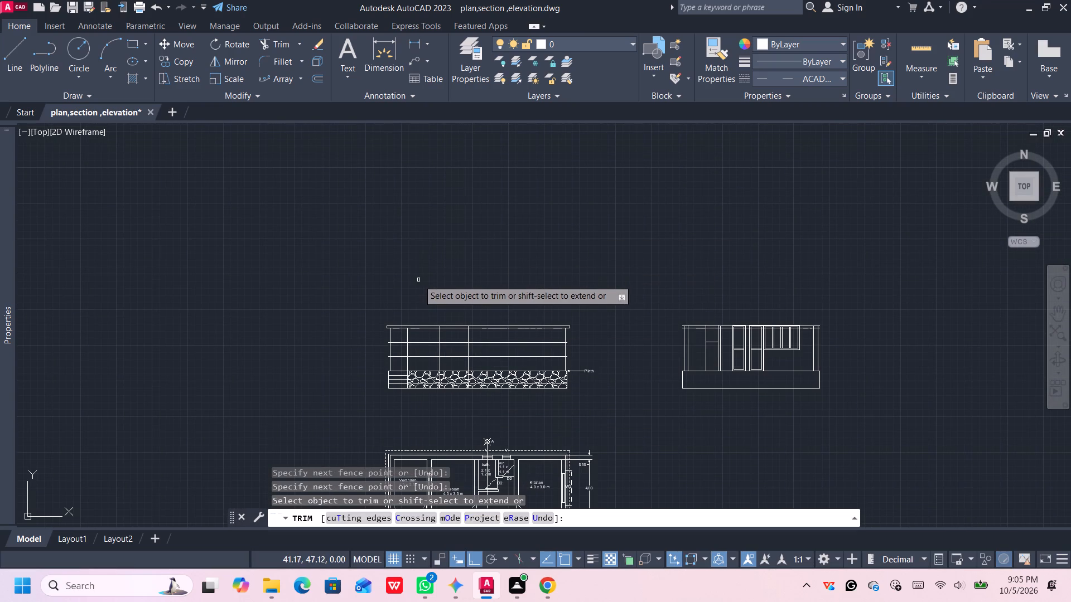
key("Escape")
Trim the vertical projection lines and the two horizontal lines to a rectangular window opening, clearing the remnants in the roof slab.
middle_click_drag(498, 419, 476, 292)
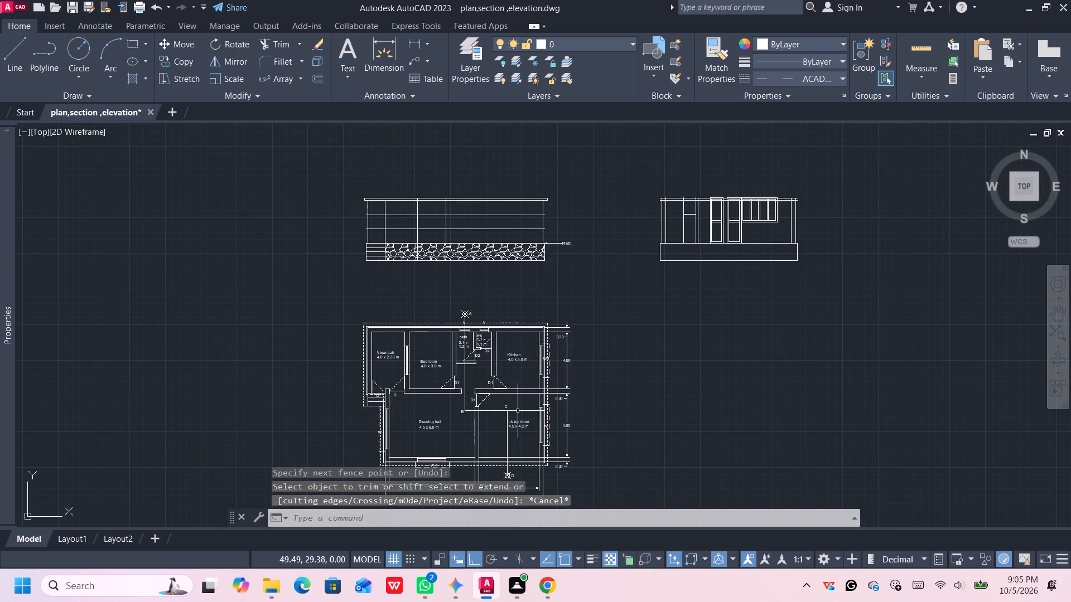
middle_click_drag(517, 407, 499, 253)
middle_click_drag(548, 151, 583, 381)
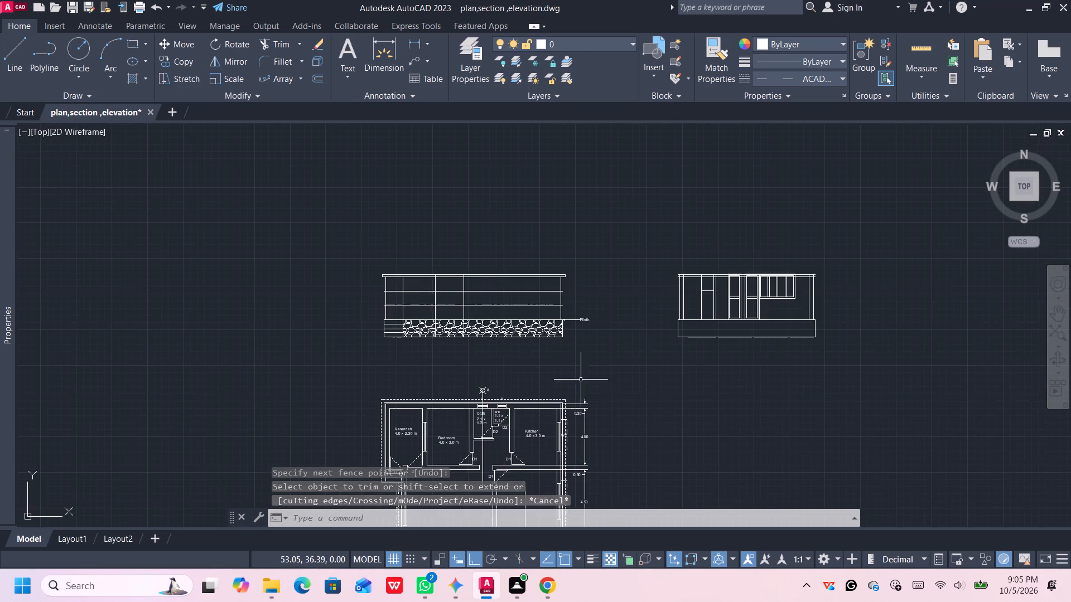
scroll(437, 297, "up", 3)
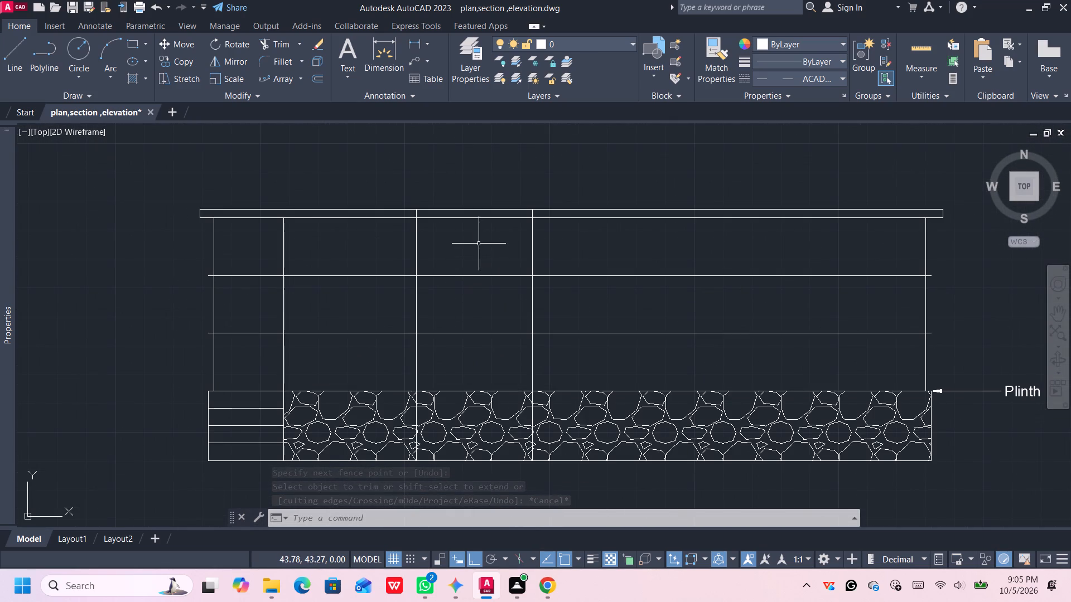
middle_click_drag(479, 244, 481, 249)
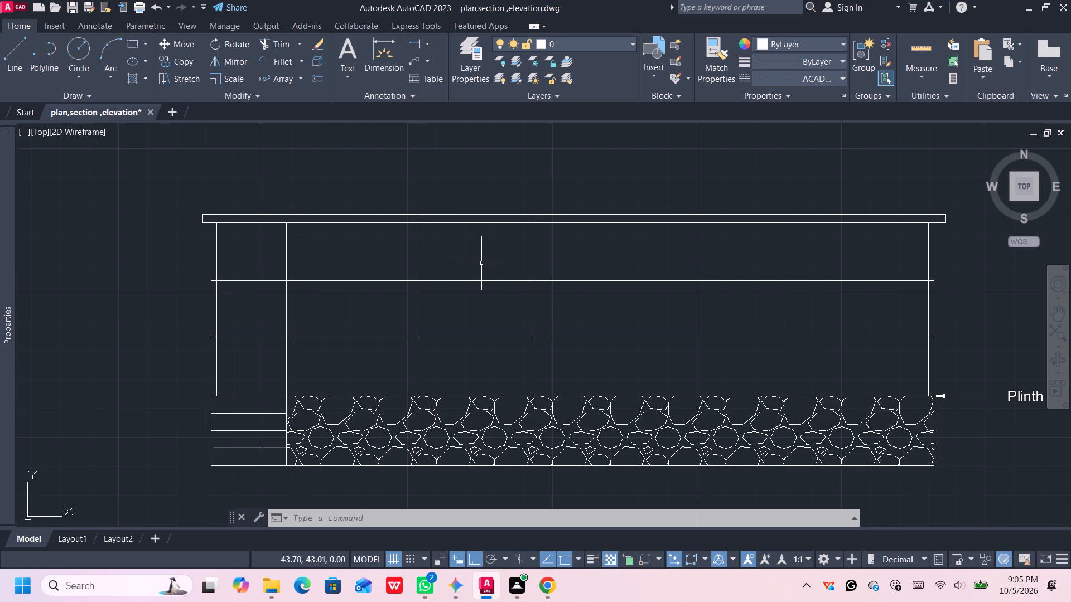
scroll(481, 263, "up", 1)
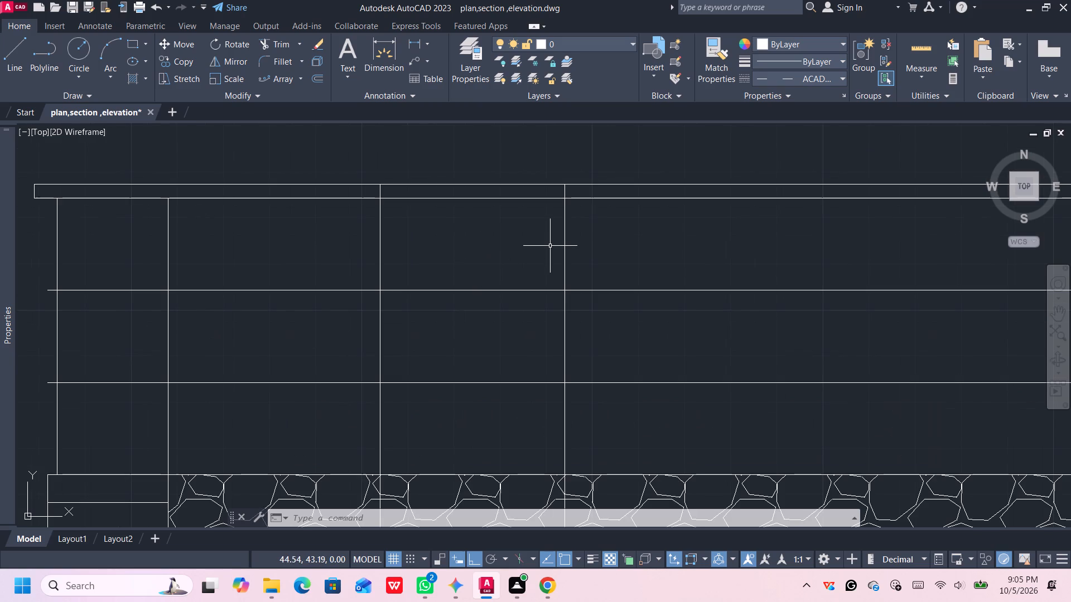
type("tr")
key("Return")
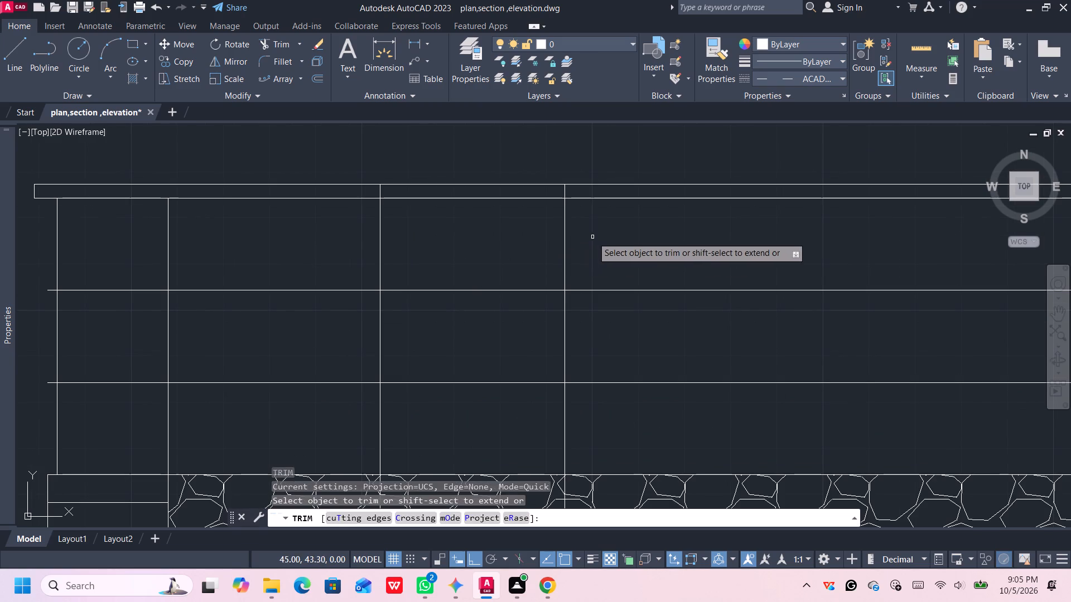
left_click(592, 237)
left_click(368, 240)
left_click_drag(324, 257, 317, 290)
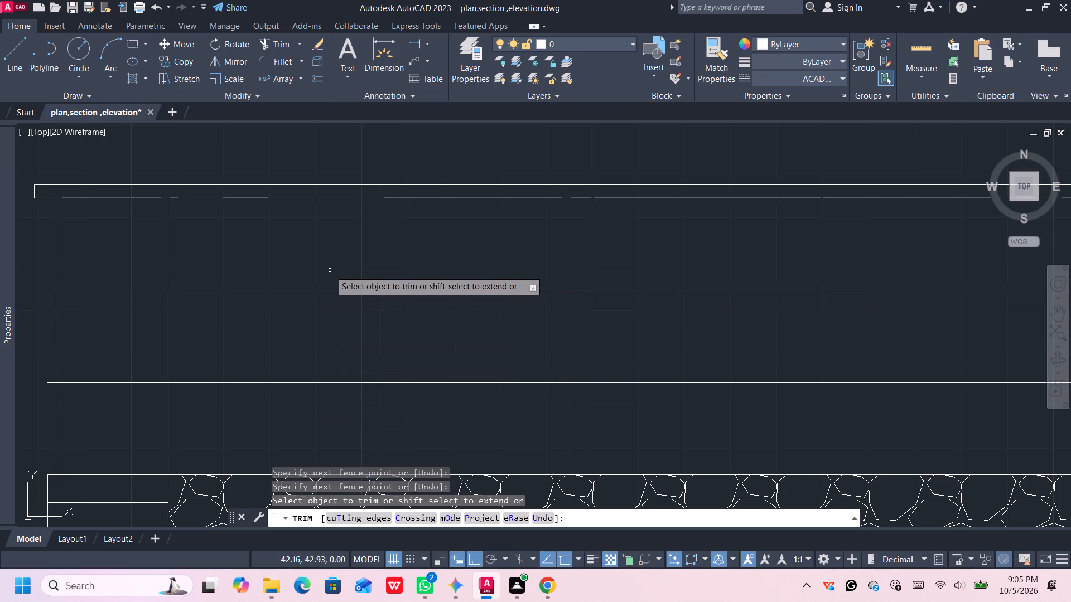
left_click_drag(330, 270, 330, 348)
left_click(325, 386)
left_click(326, 373)
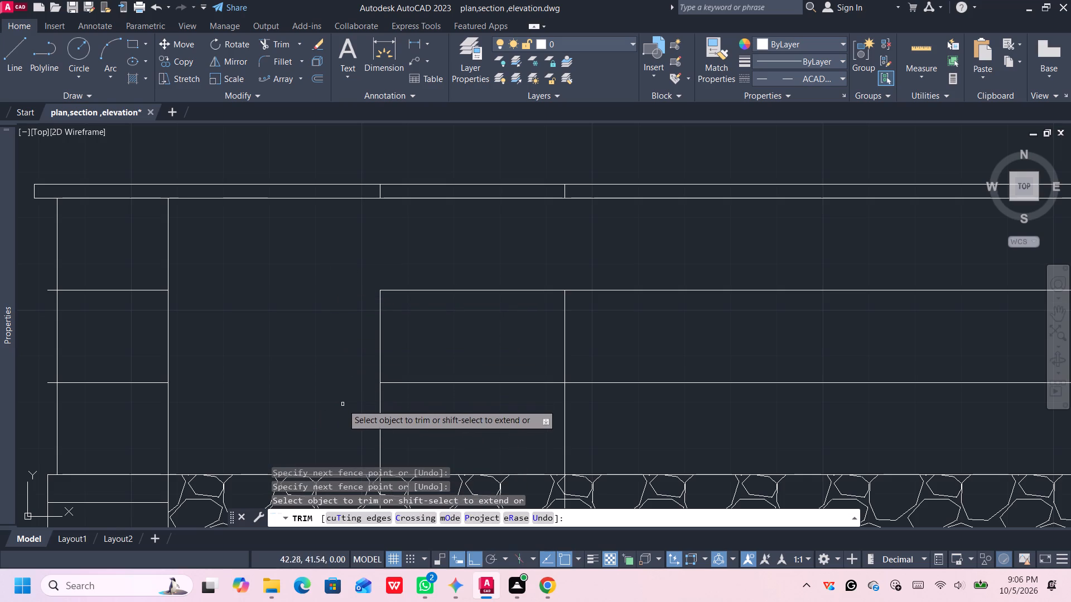
left_click_drag(344, 406, 353, 409)
left_click(630, 455)
left_click(648, 425)
left_click(648, 270)
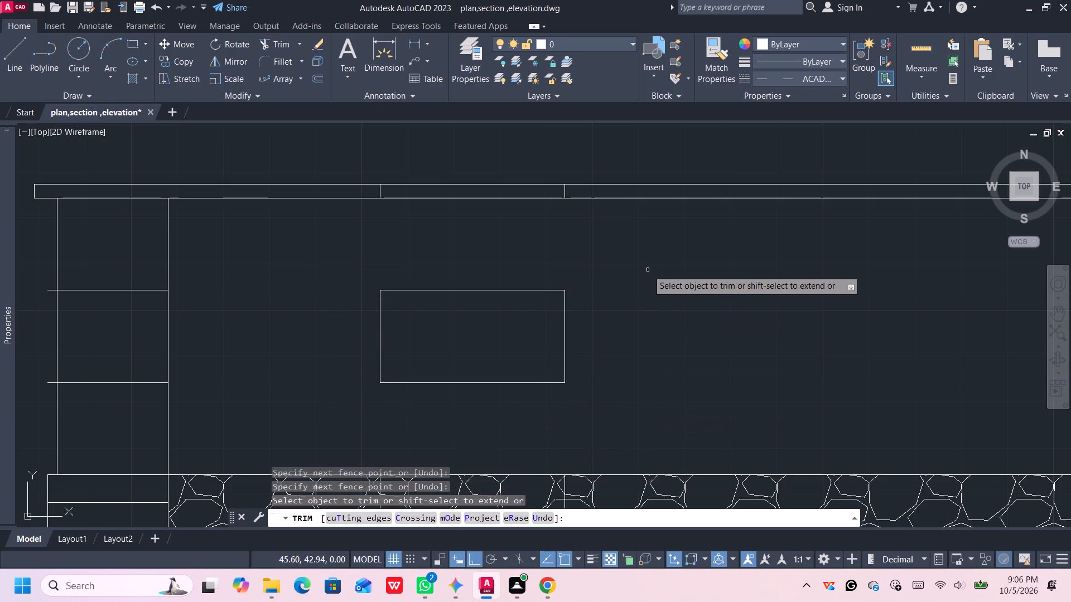
left_click(566, 191)
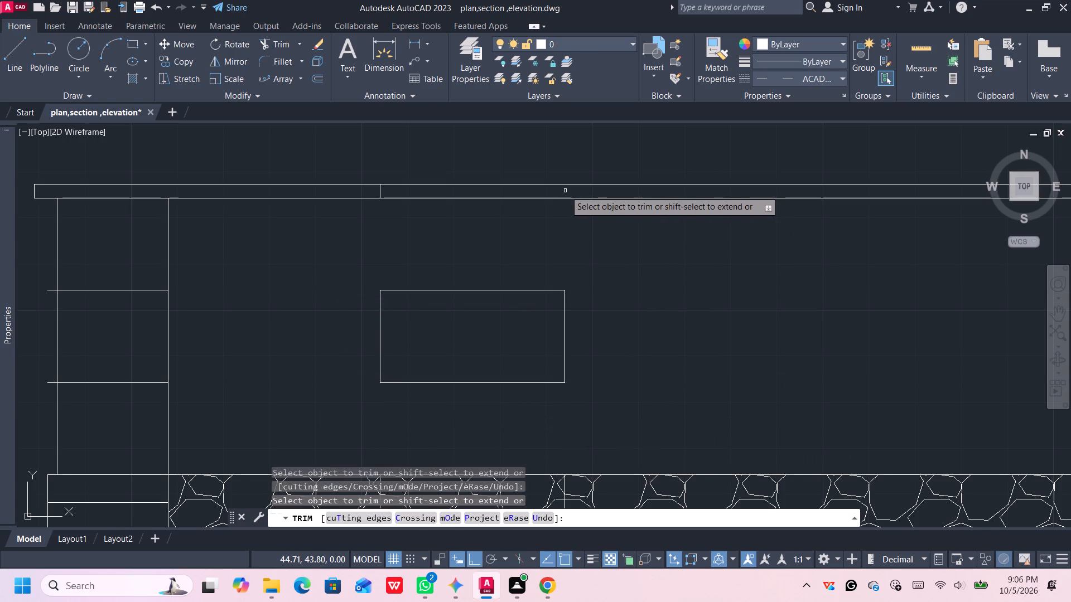
left_click(380, 192)
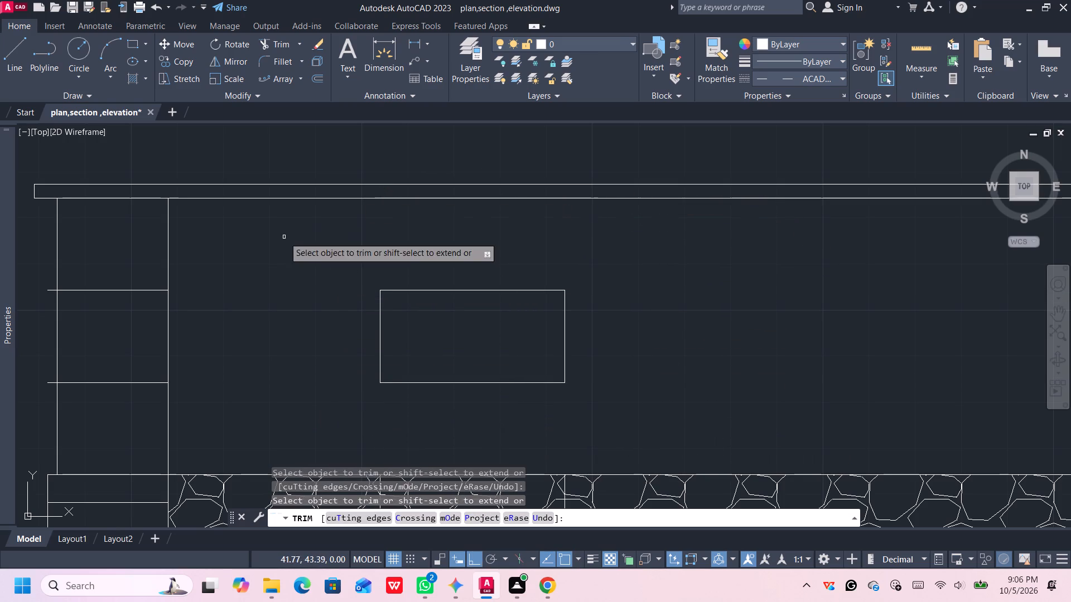
Trim the ends of the two horizontal lines overhanging the outer wall edge above the steps.
middle_click_drag(276, 258, 370, 224)
left_click(143, 258)
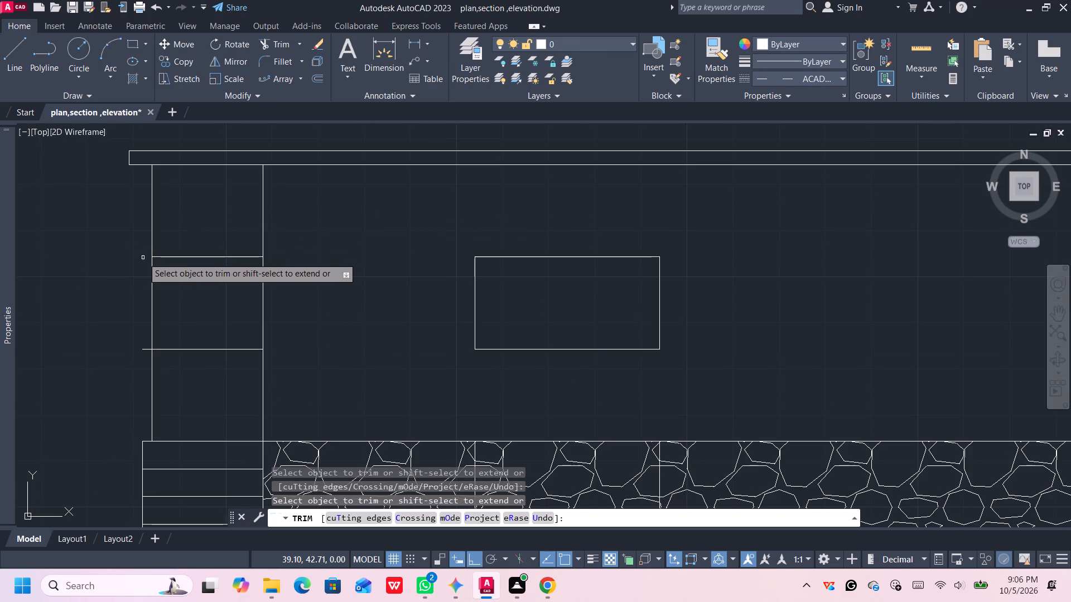
left_click(143, 349)
scroll(142, 348, "down", 1)
middle_click_drag(141, 347, 126, 297)
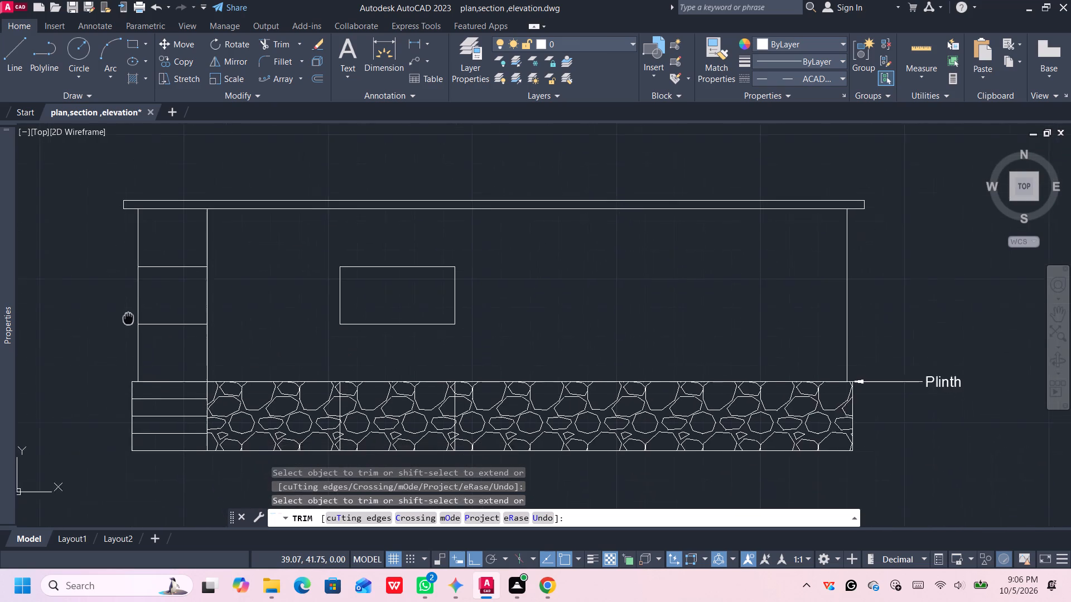
middle_click_drag(126, 297, 124, 288)
key("space")
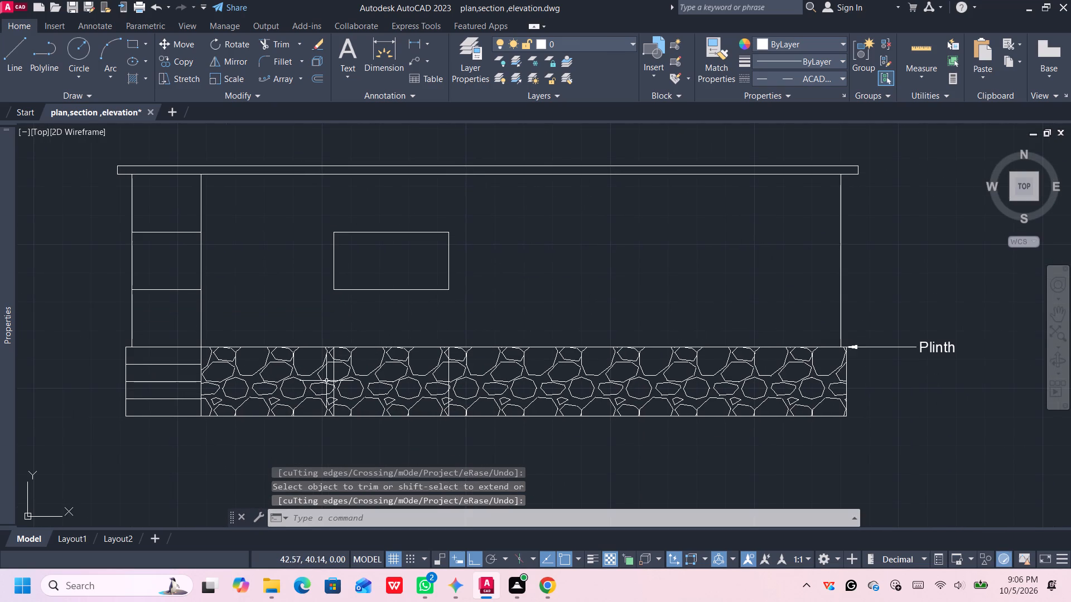
Erase the two leftover vertical projection segments crossing the plinth's stone hatch.
left_click(332, 377)
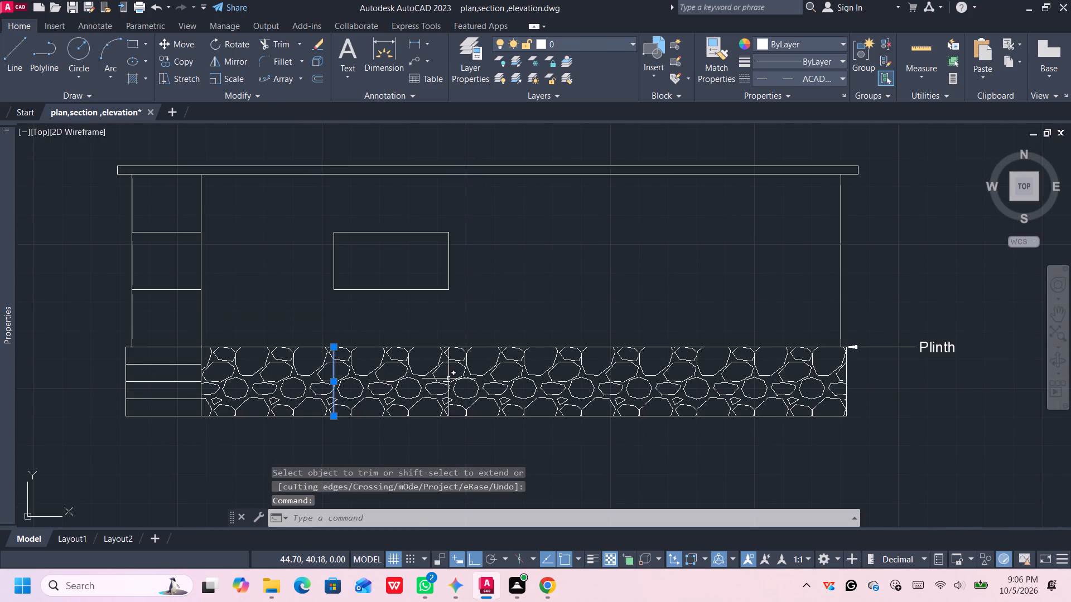
left_click(448, 378)
key("Delete")
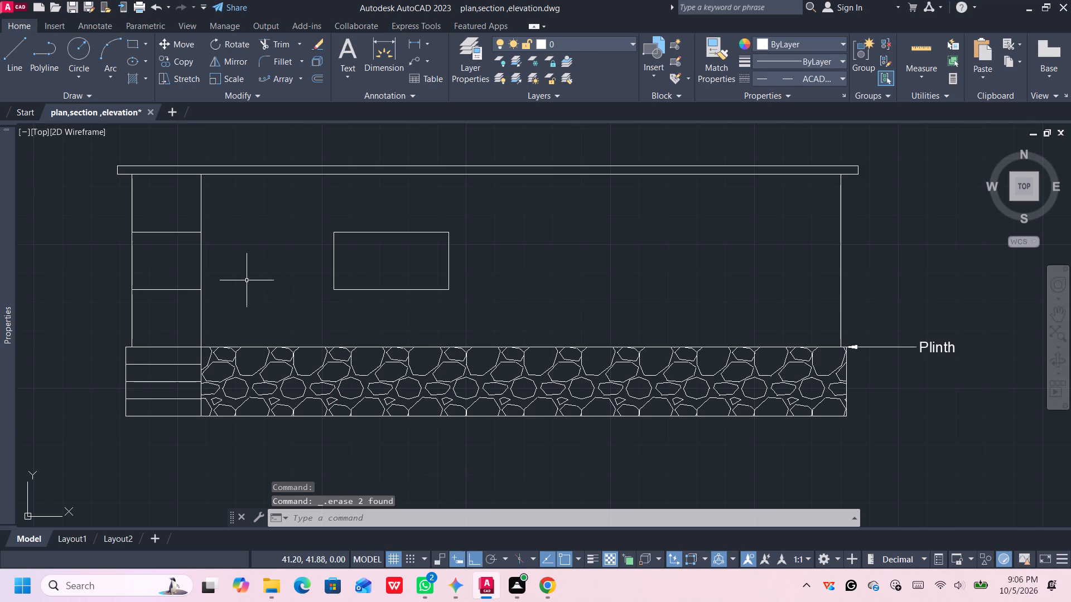
Offset the top line of the window opening 0.15 upward to form the upper edge of a lintel band.
scroll(352, 242, "up", 1)
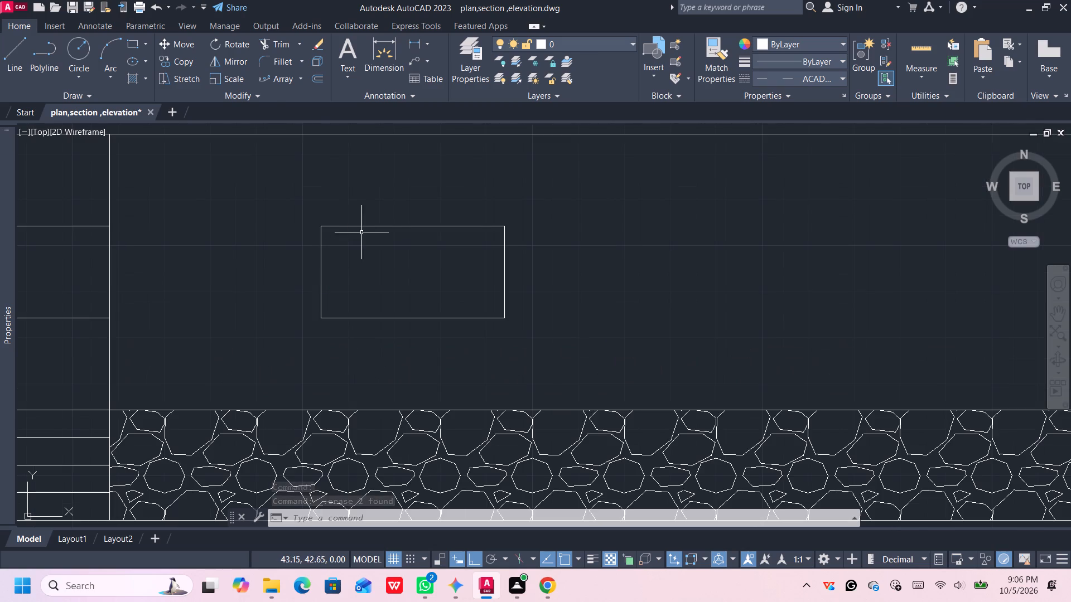
left_click(370, 226)
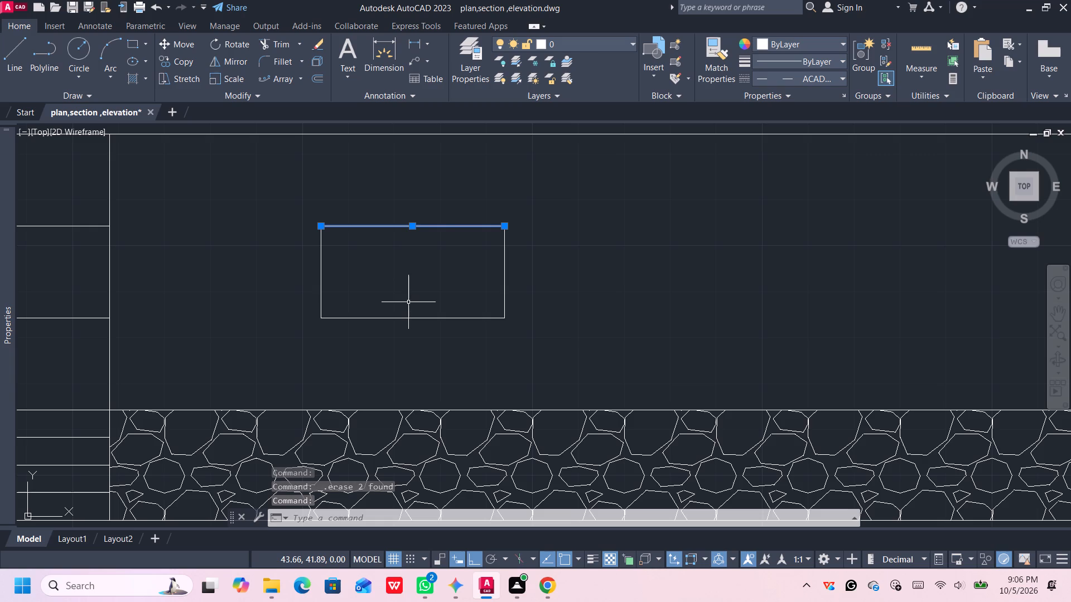
key("o")
key("Return")
left_click(414, 224)
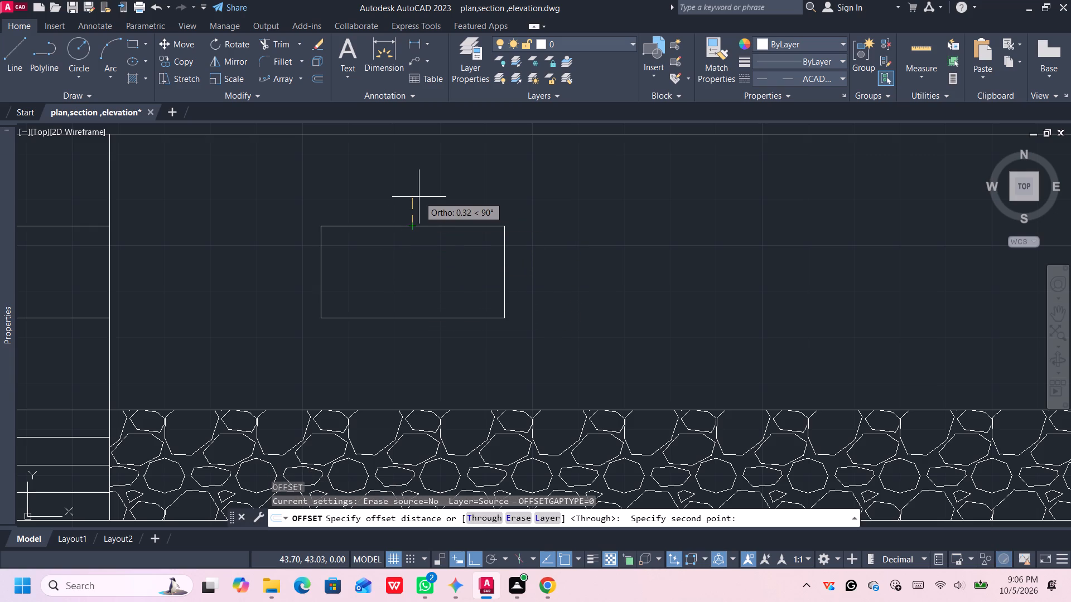
scroll(419, 197, "up", 1)
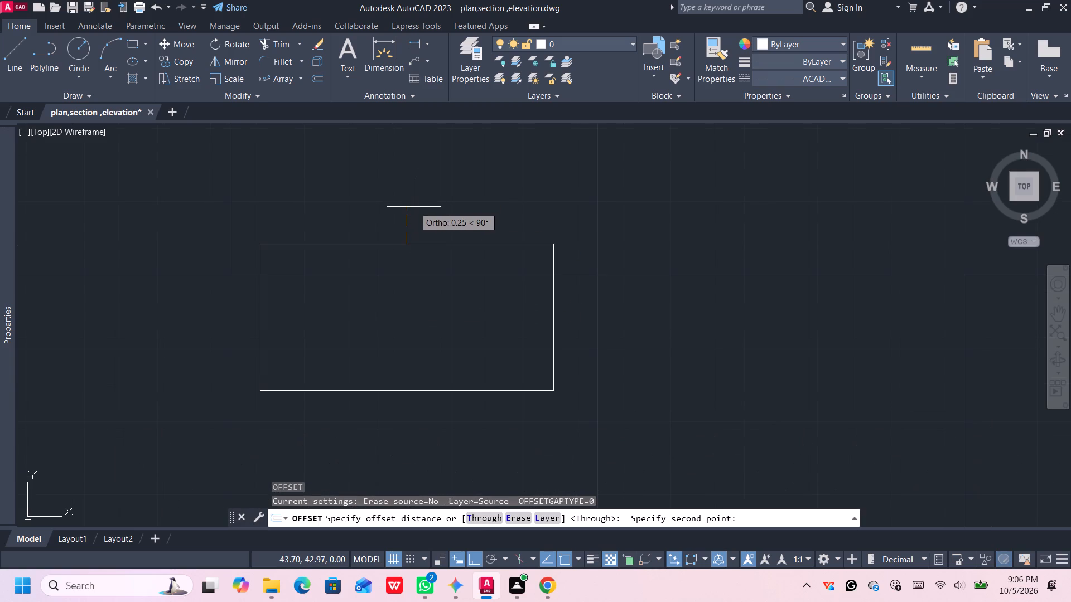
type("0.2")
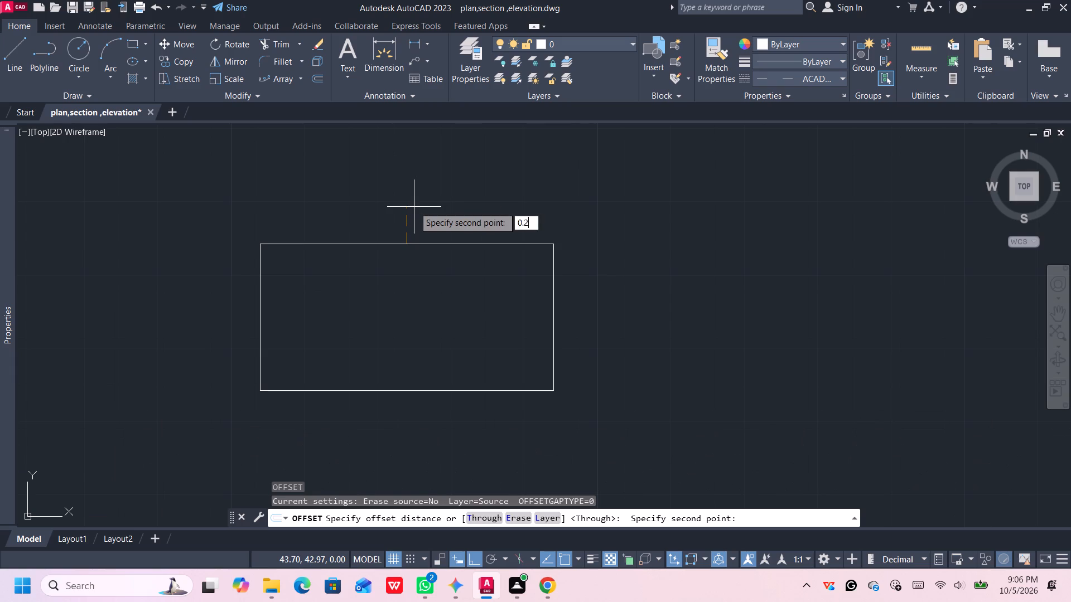
key("Return")
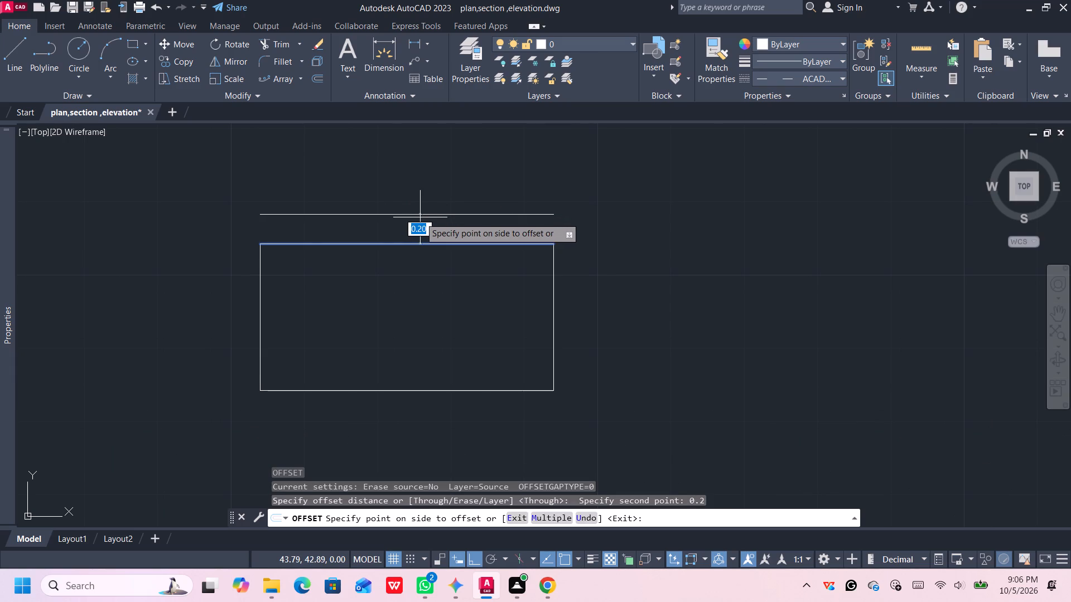
type("0.15")
key("Return")
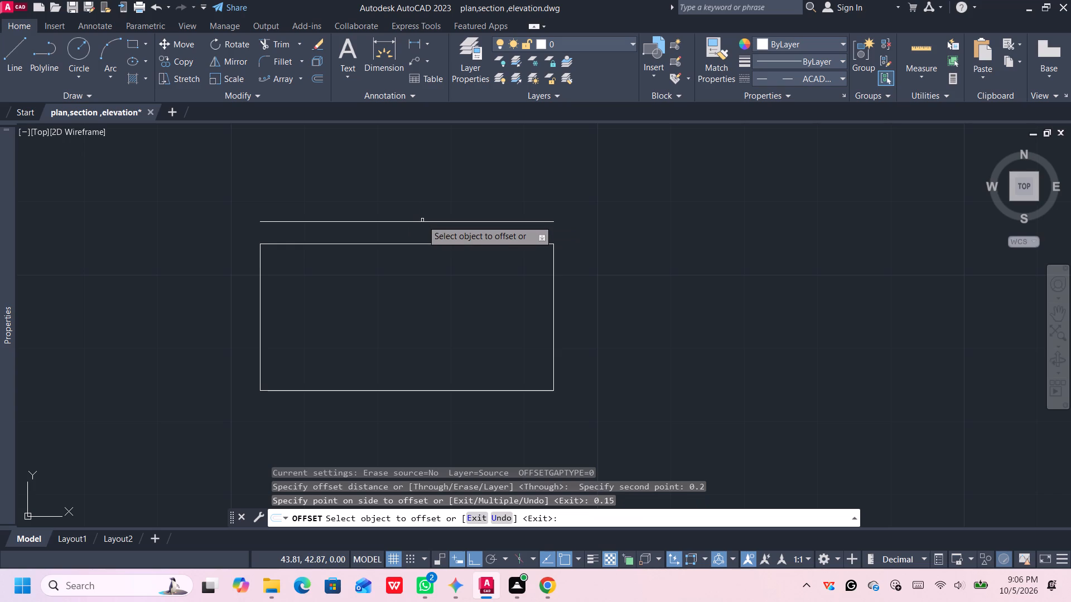
key("space")
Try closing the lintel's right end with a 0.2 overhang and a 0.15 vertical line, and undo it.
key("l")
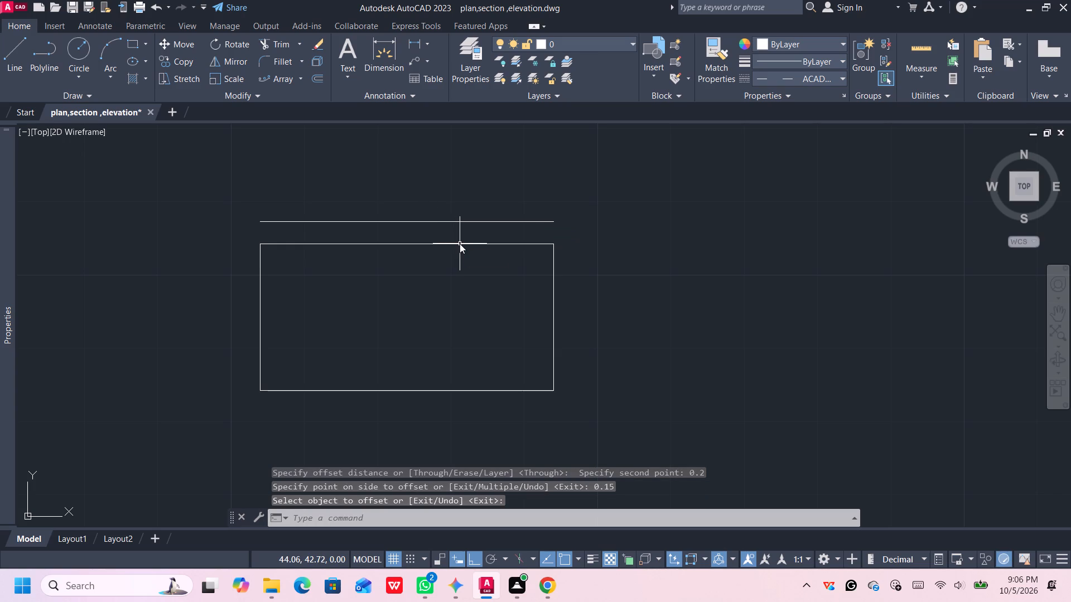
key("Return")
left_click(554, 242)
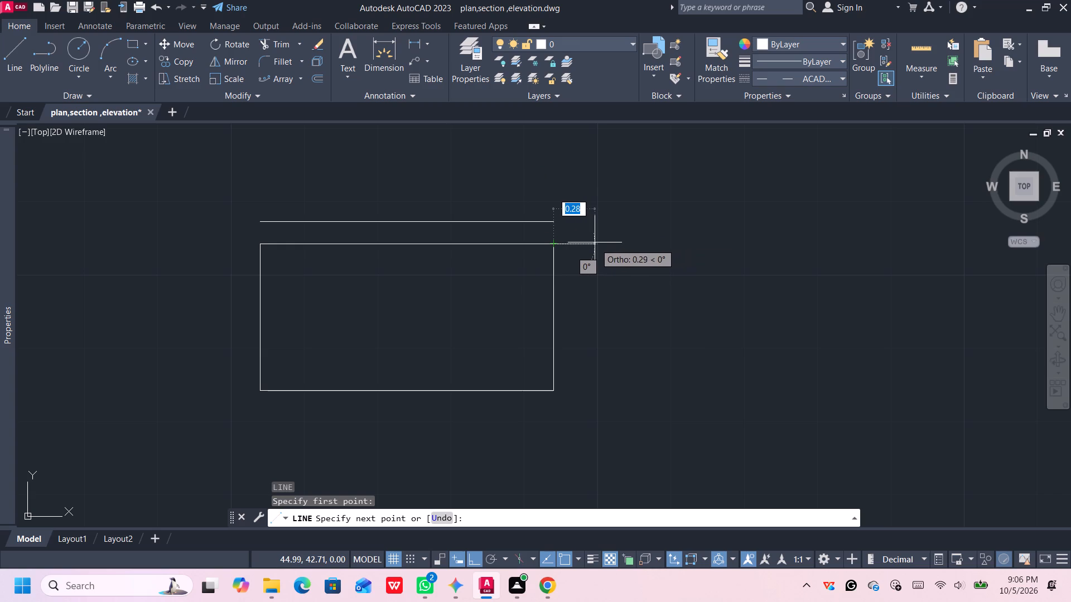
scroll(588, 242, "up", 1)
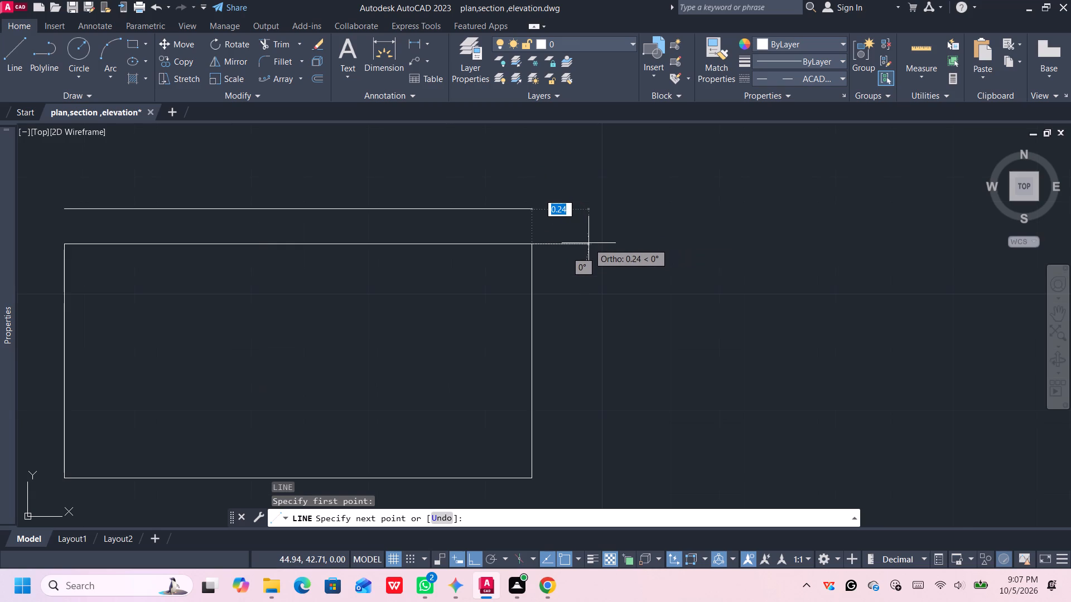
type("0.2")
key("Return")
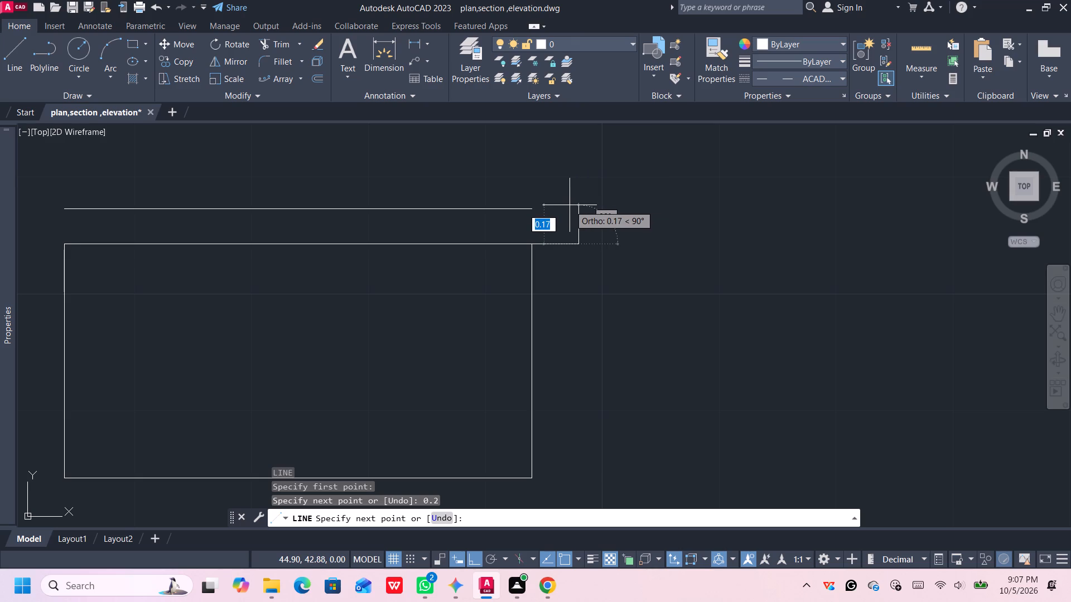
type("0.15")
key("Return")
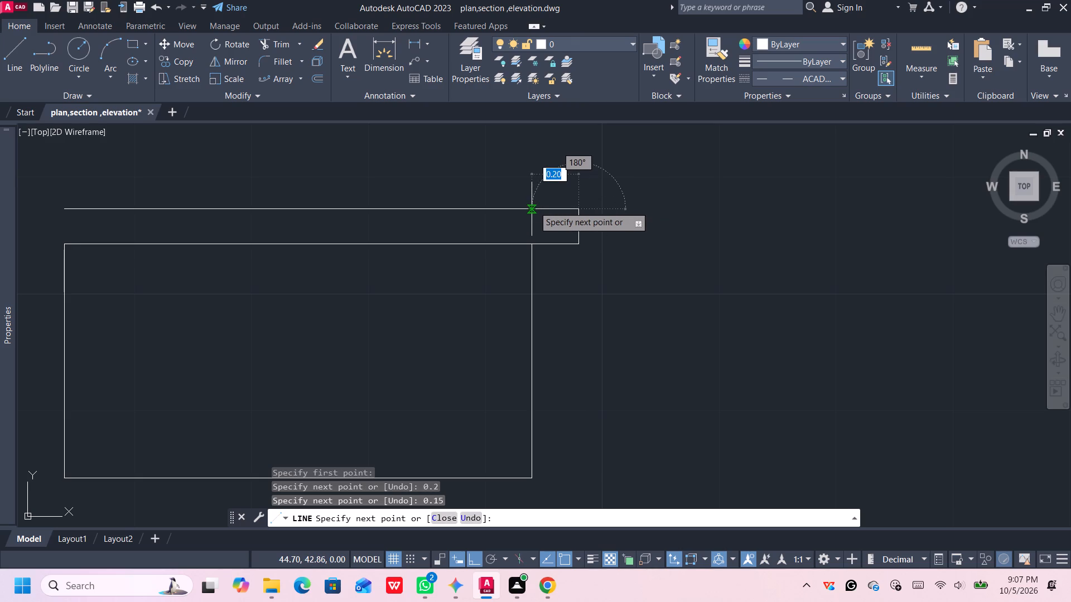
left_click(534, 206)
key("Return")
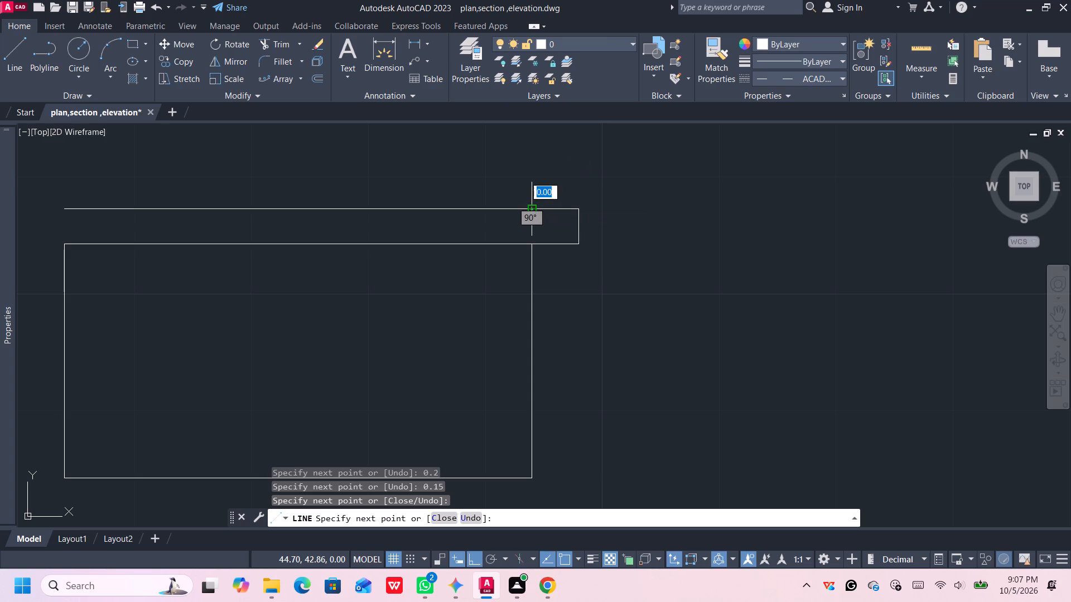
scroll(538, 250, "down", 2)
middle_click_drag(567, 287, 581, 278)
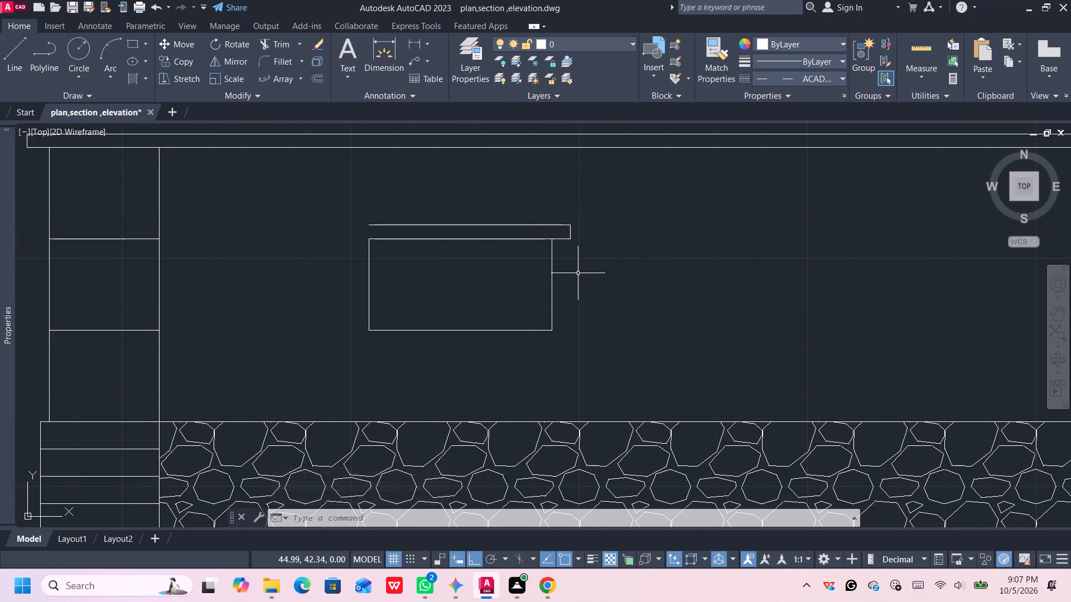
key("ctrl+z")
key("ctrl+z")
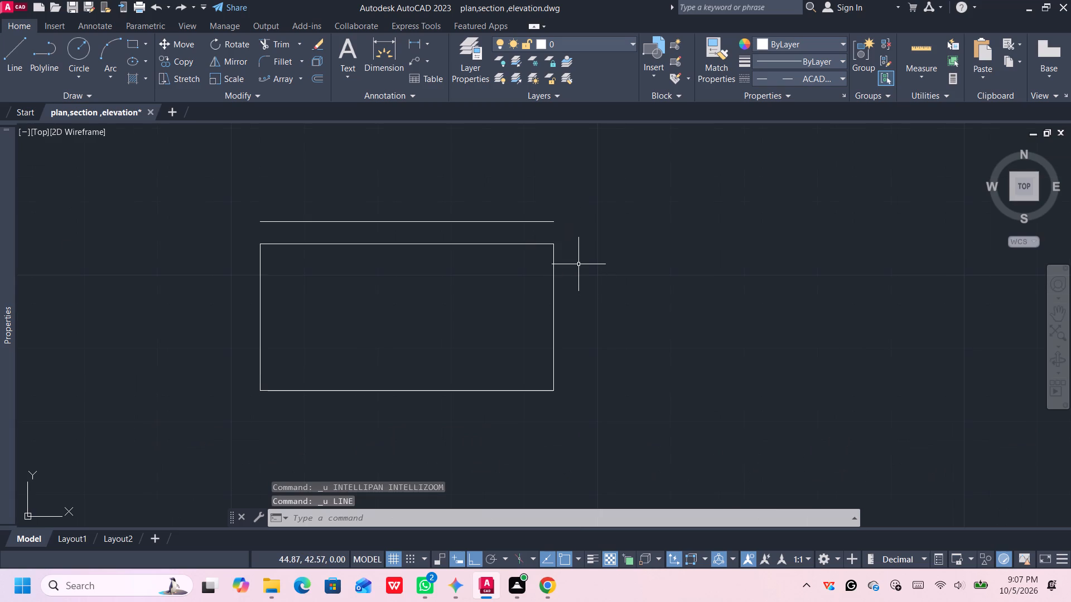
Draw the lintel's right end from the window's top corner with a 0.1 overhang, a 0.15 rise and a return to the upper line.
key("l")
key("Return")
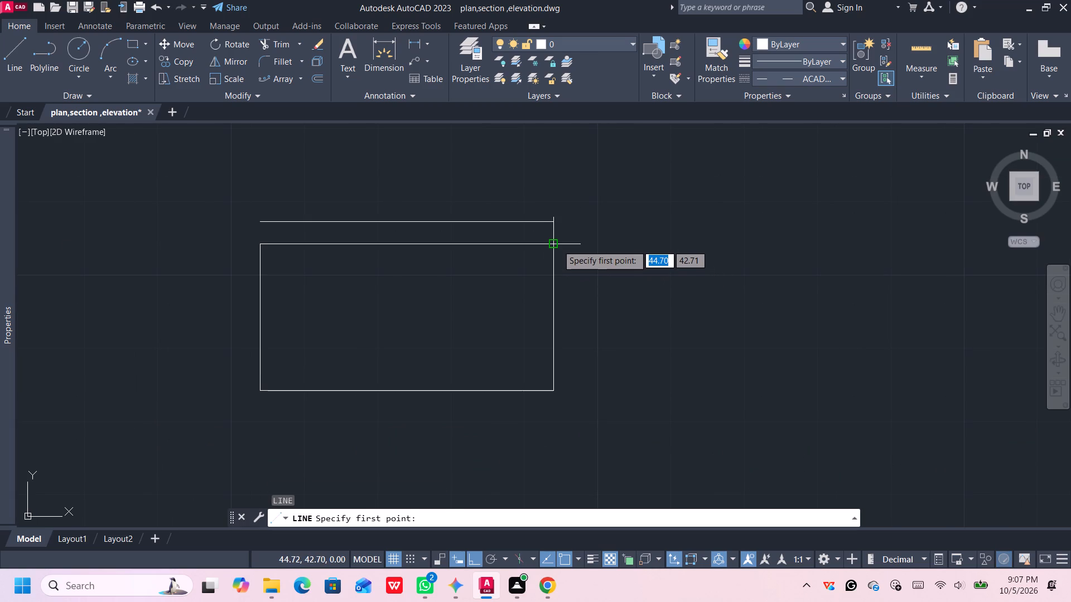
left_click(556, 245)
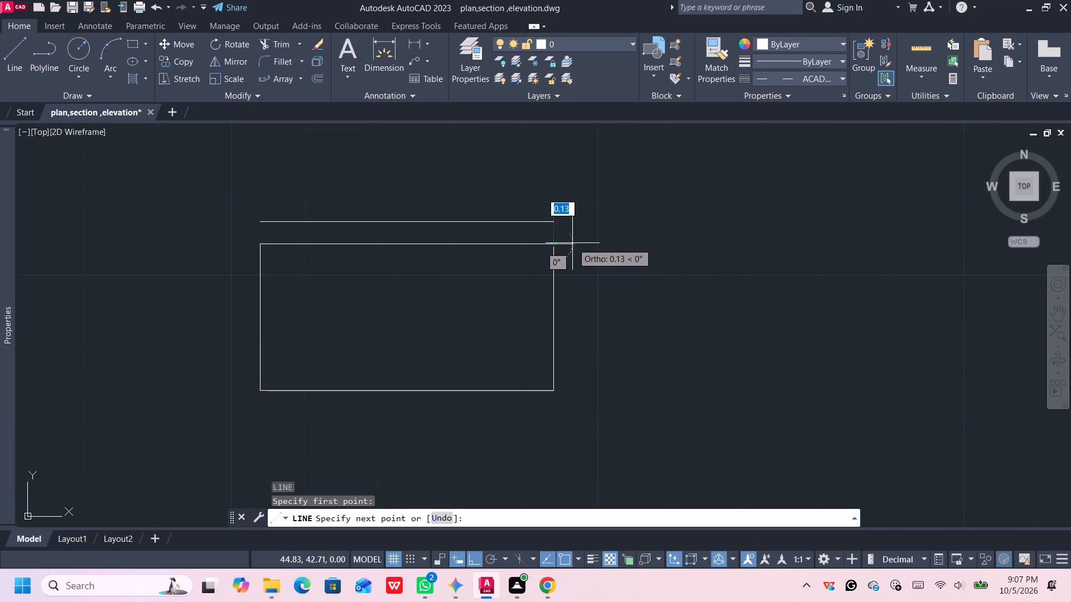
type("0.1")
key("Return")
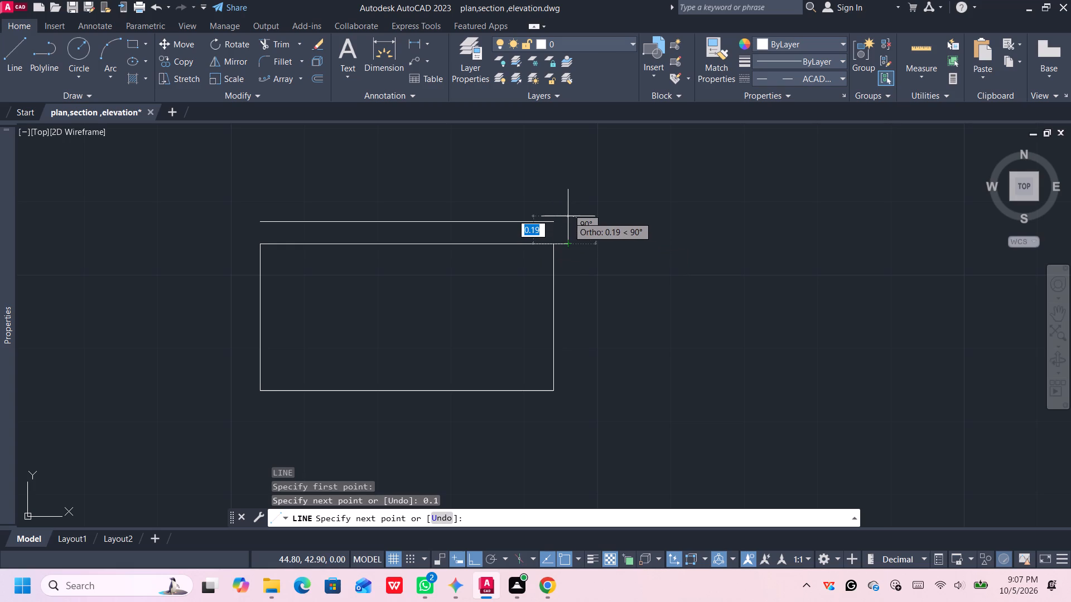
scroll(568, 216, "up", 2)
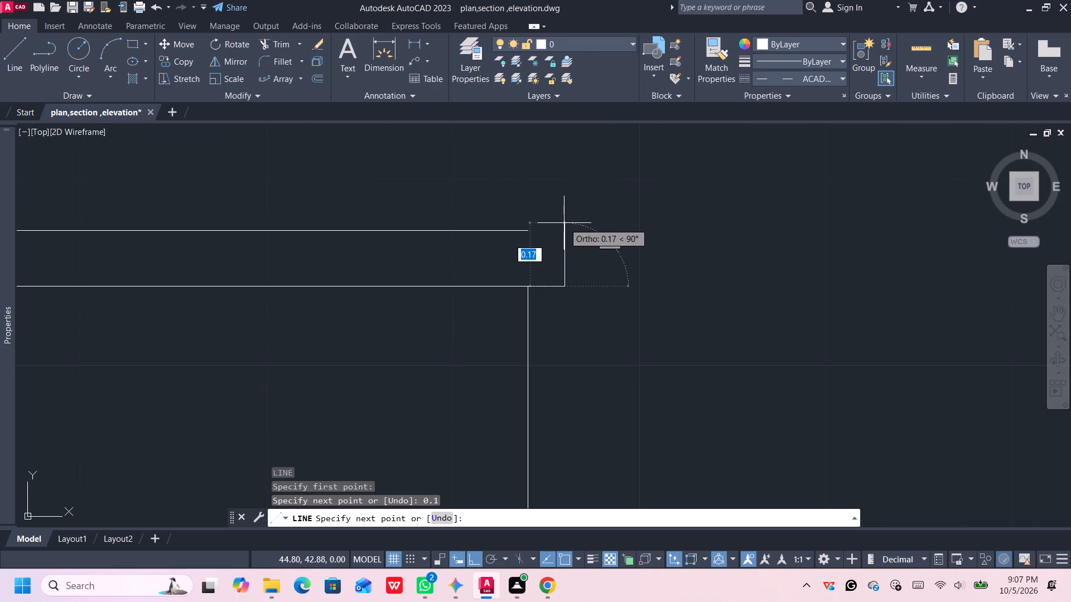
type("0.15")
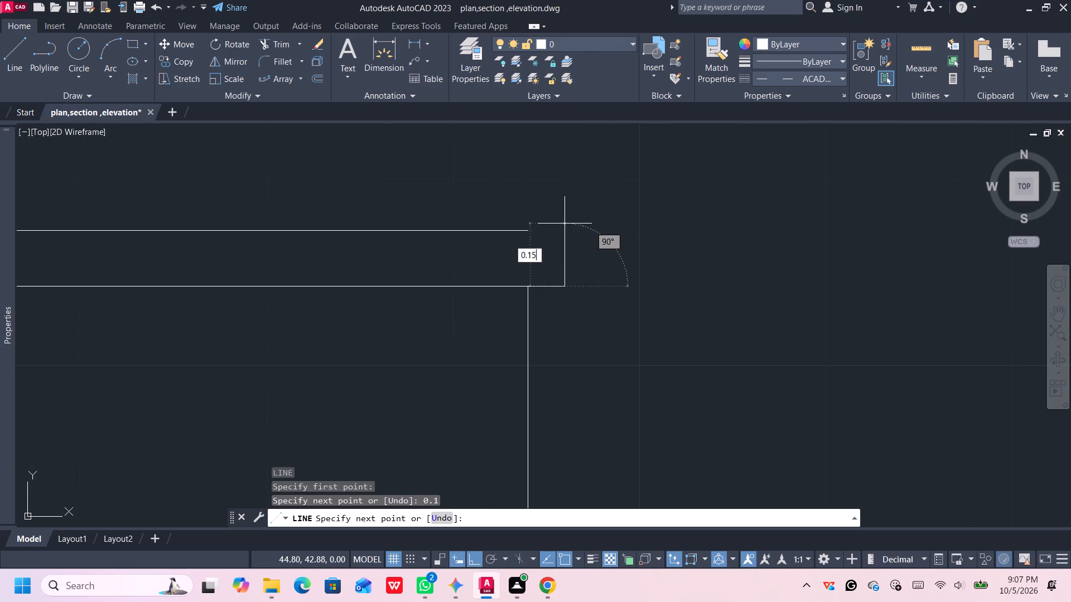
key("Return")
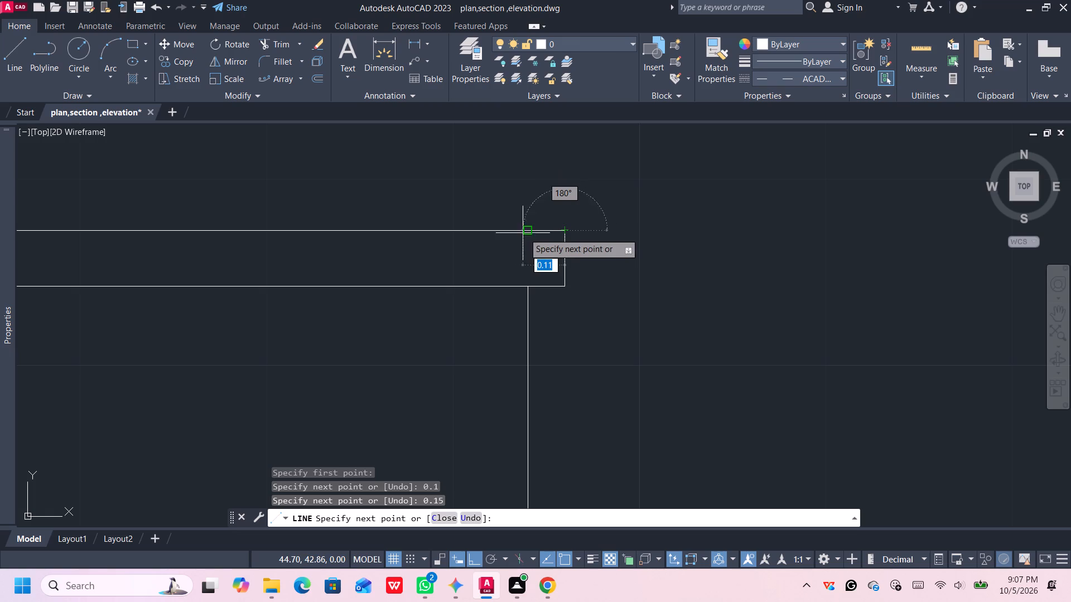
left_click(528, 233)
key("space")
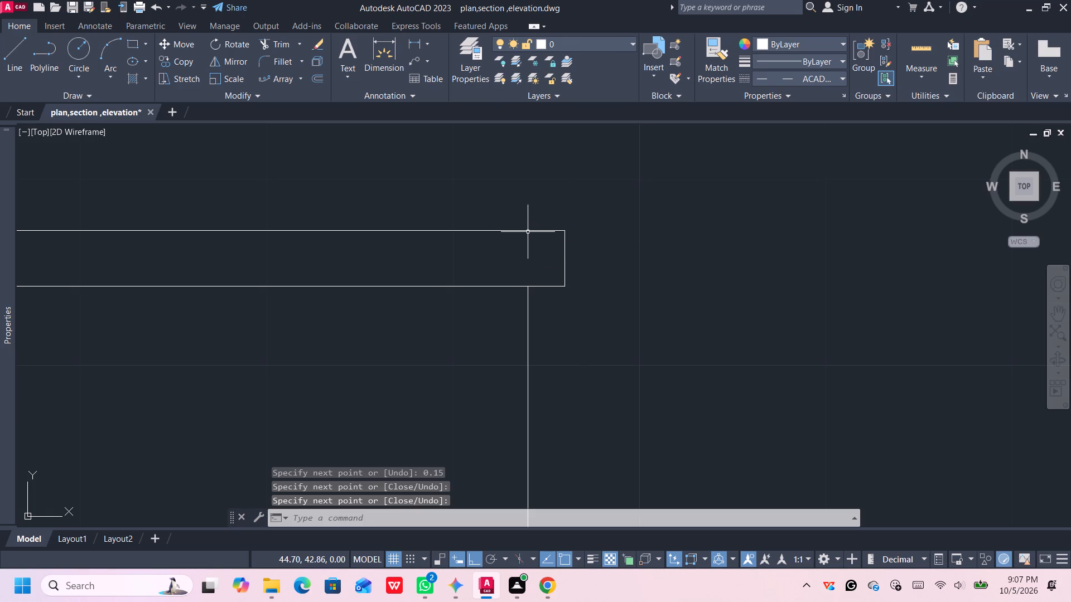
scroll(546, 224, "down", 2)
middle_click_drag(486, 299, 555, 285)
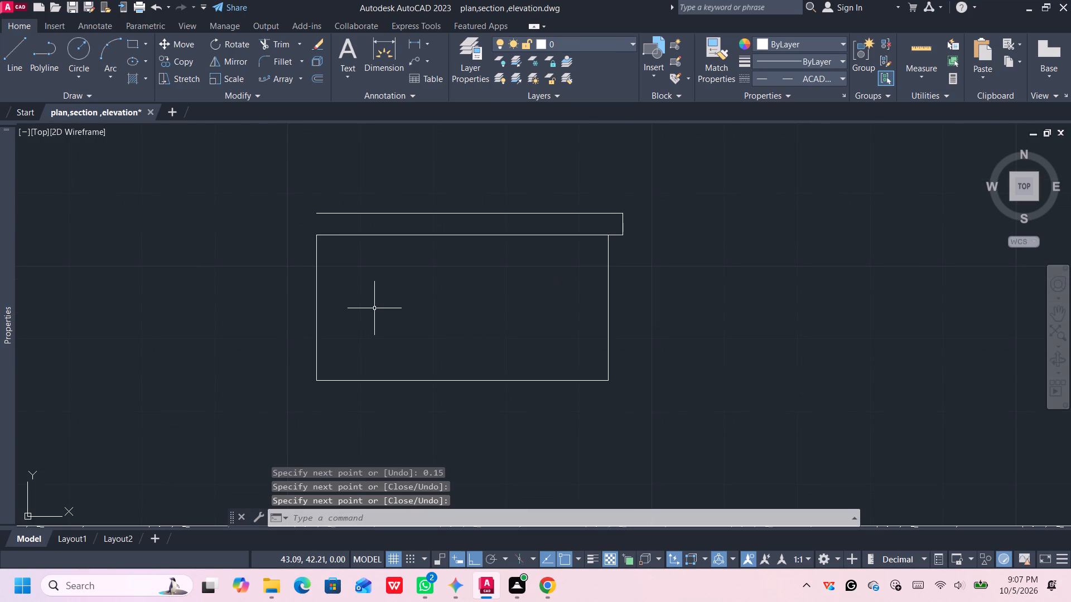
Draw the lintel's left end from the window's top corner with a 0.1 overhang, a 0.15 rise and a return to the upper line.
key("l")
key("Return")
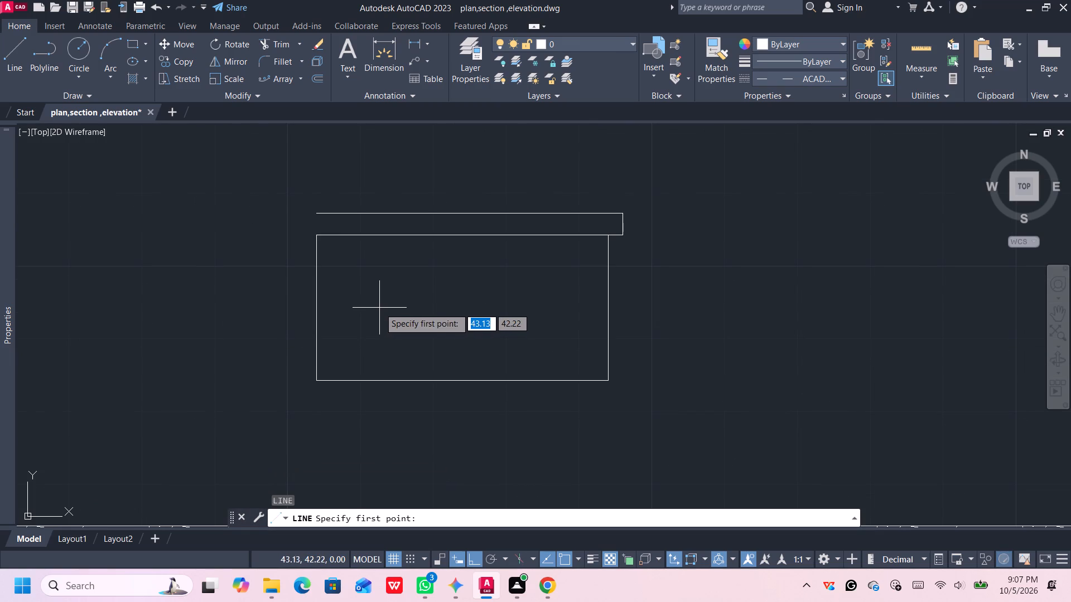
left_click(320, 236)
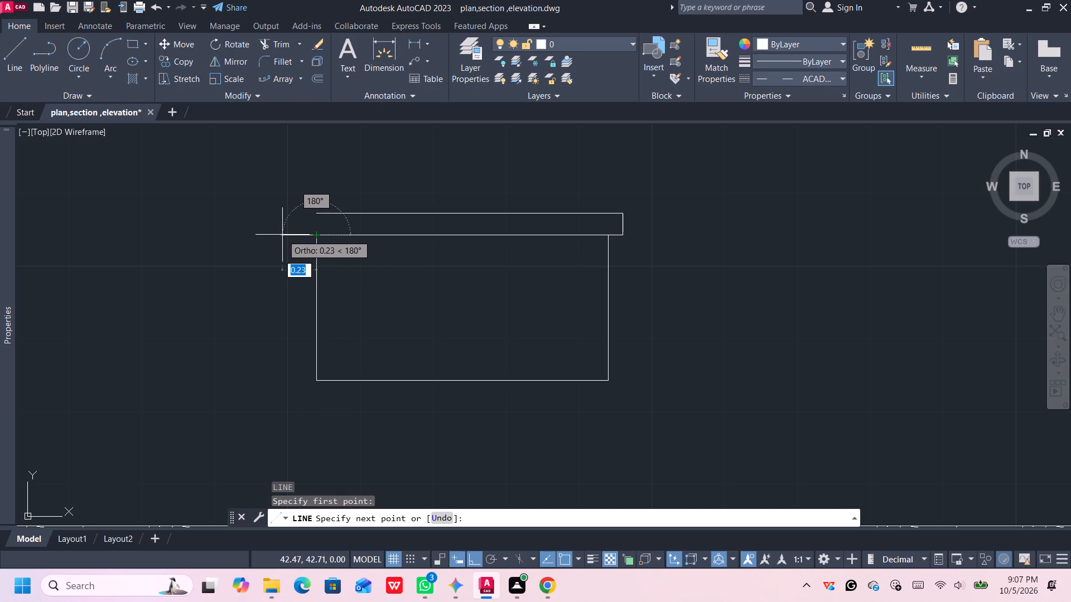
type("0.2")
key("Return")
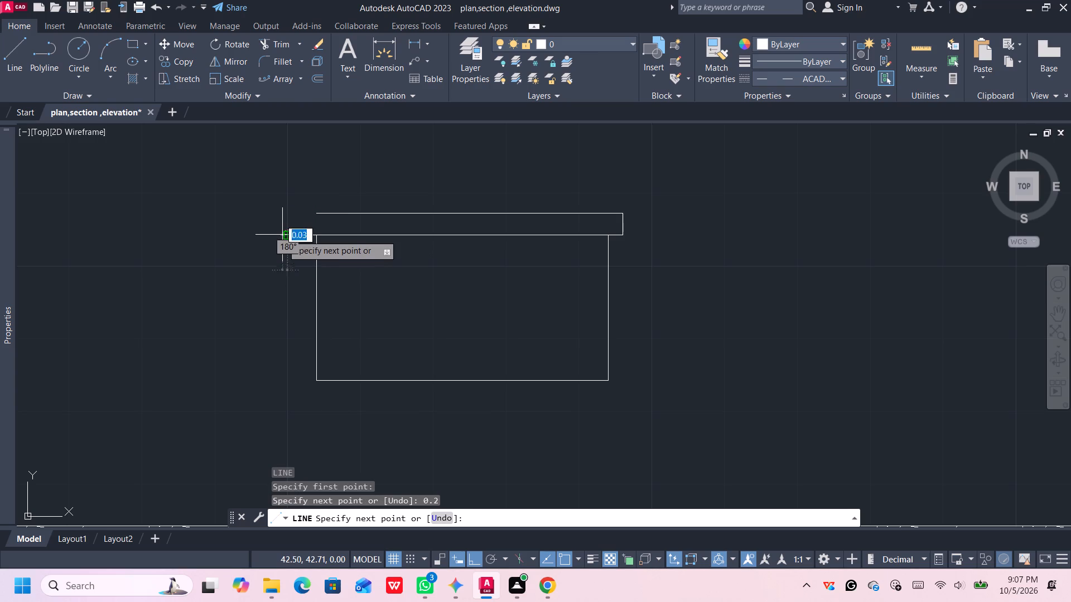
scroll(294, 219, "up", 3)
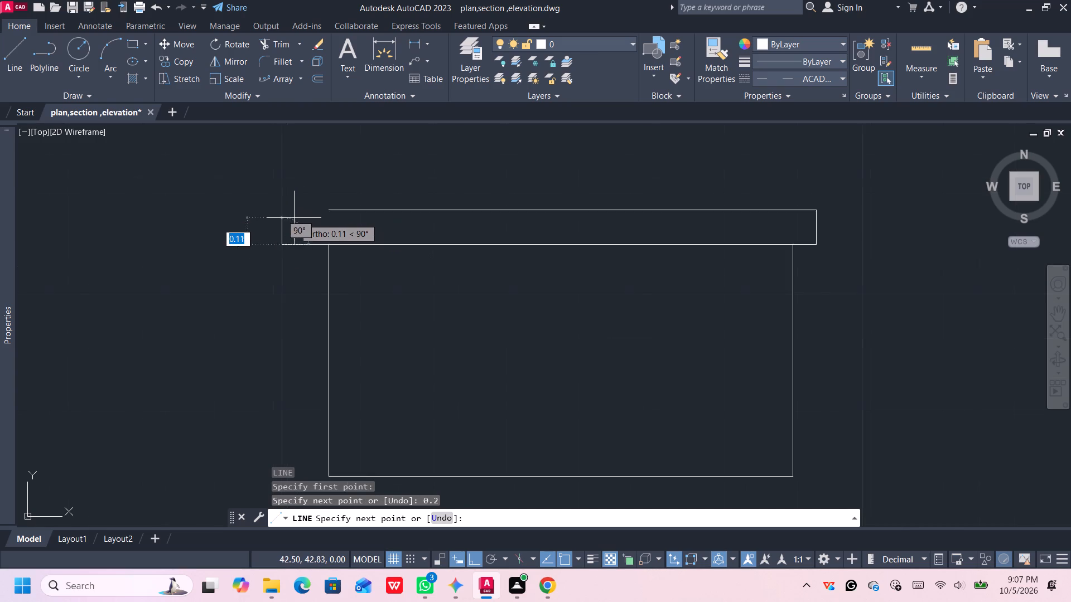
key("ctrl+z")
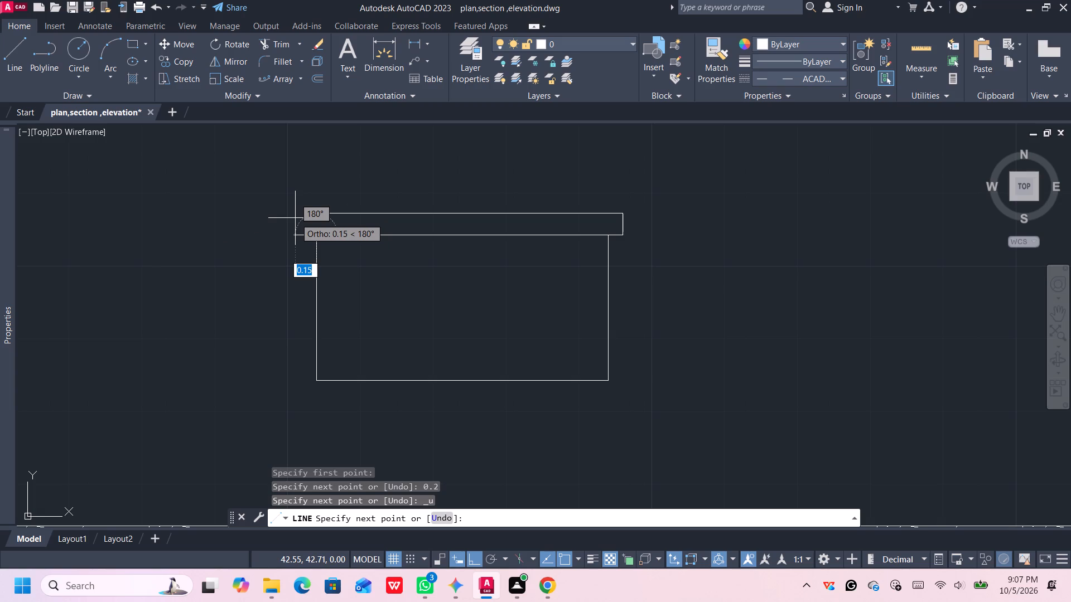
type("0.1")
key("Return")
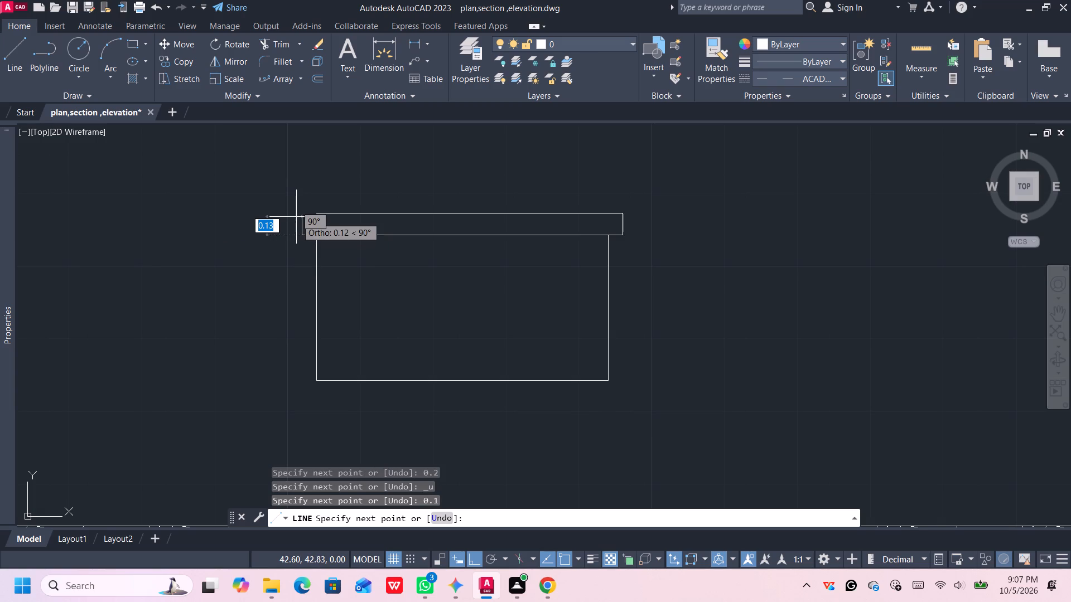
scroll(298, 211, "up", 2)
type("0.15")
key("Return")
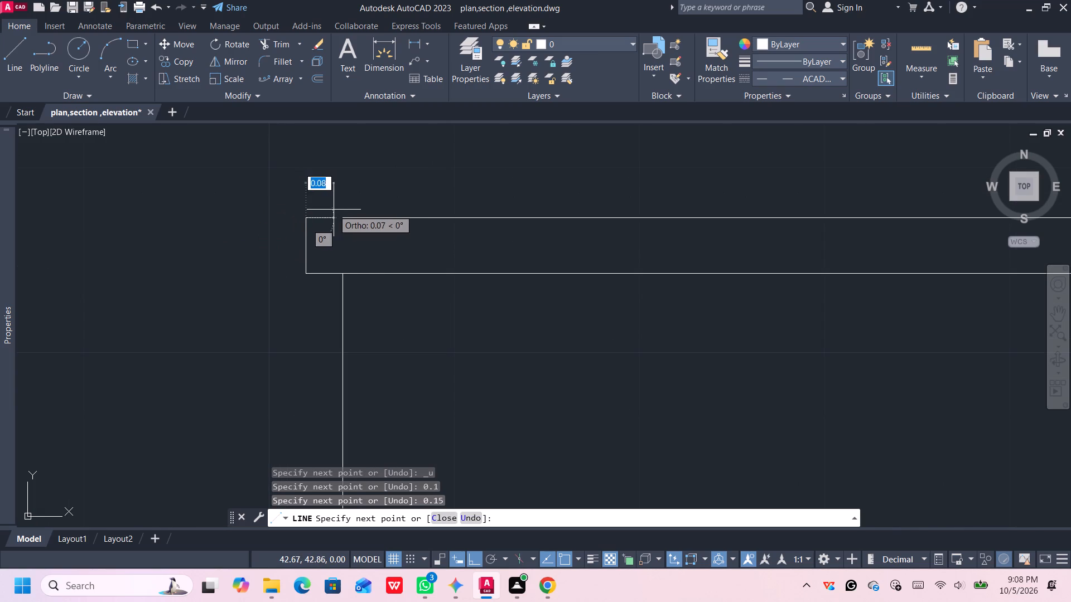
left_click(341, 215)
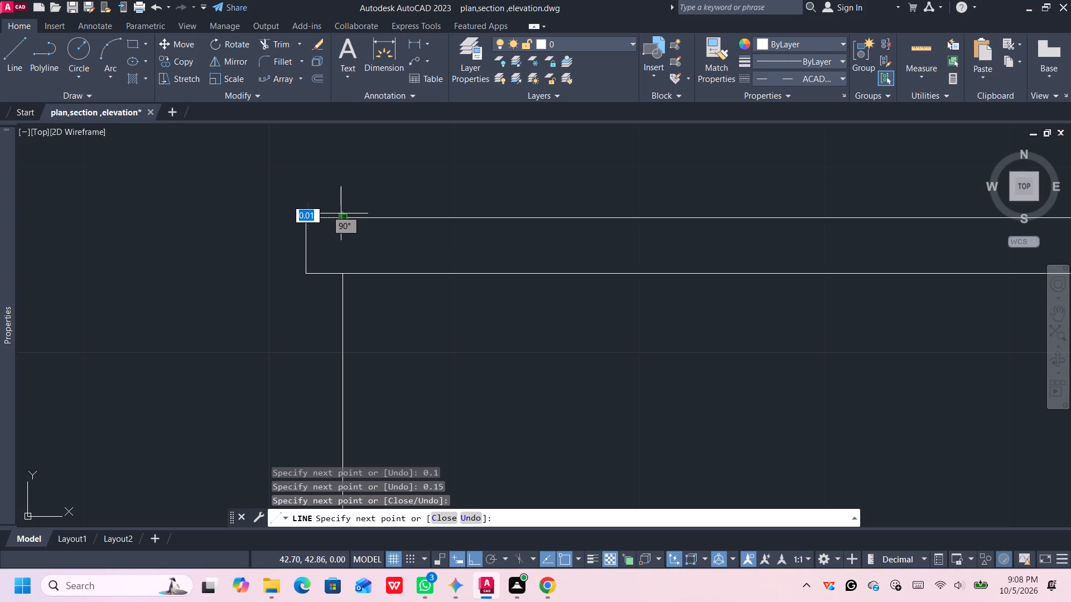
key("space")
scroll(342, 213, "down", 2)
scroll(365, 283, "down", 1)
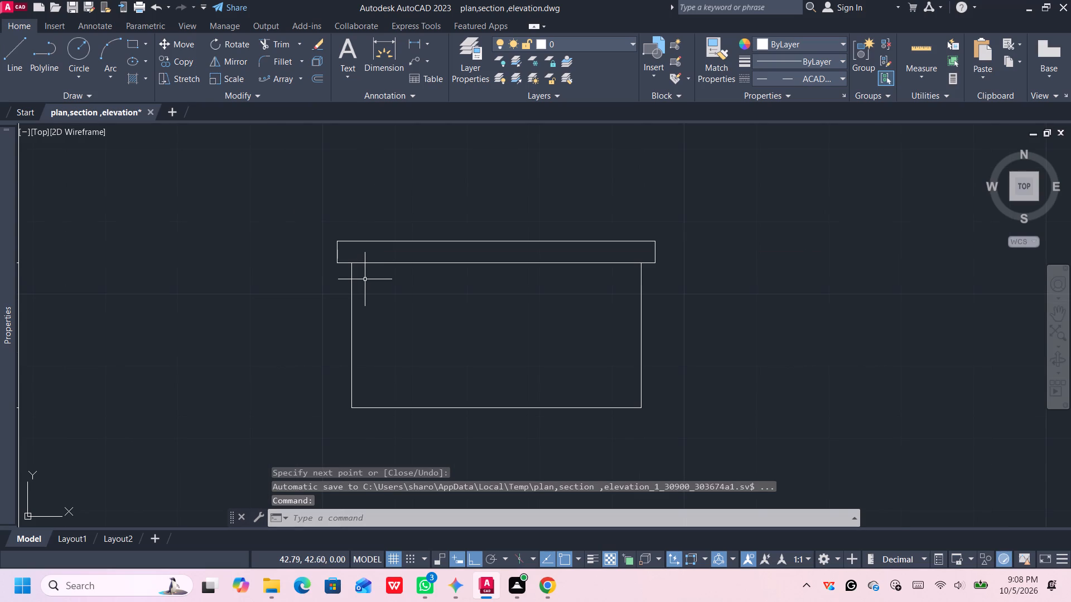
Join the window opening's four edge lines into one polyline.
left_click(351, 295)
left_click(408, 263)
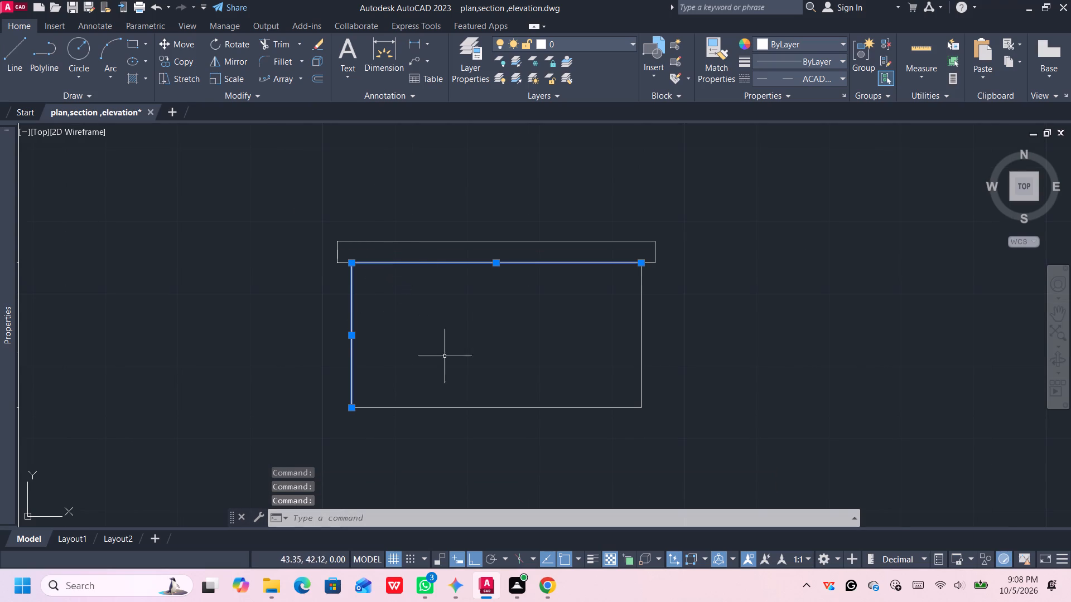
left_click(442, 408)
left_click(640, 349)
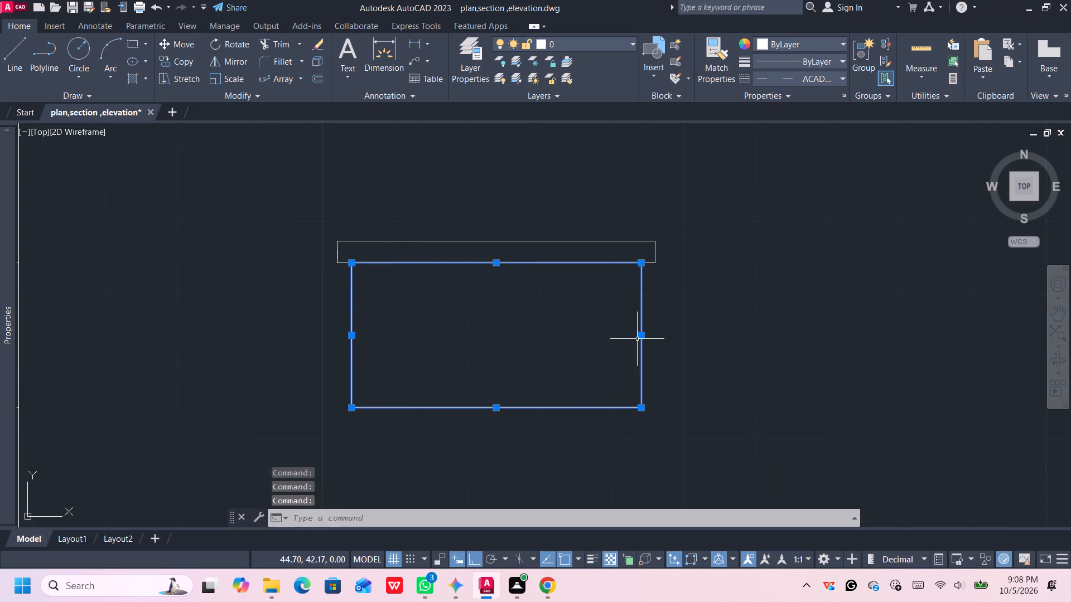
key("j")
key("Return")
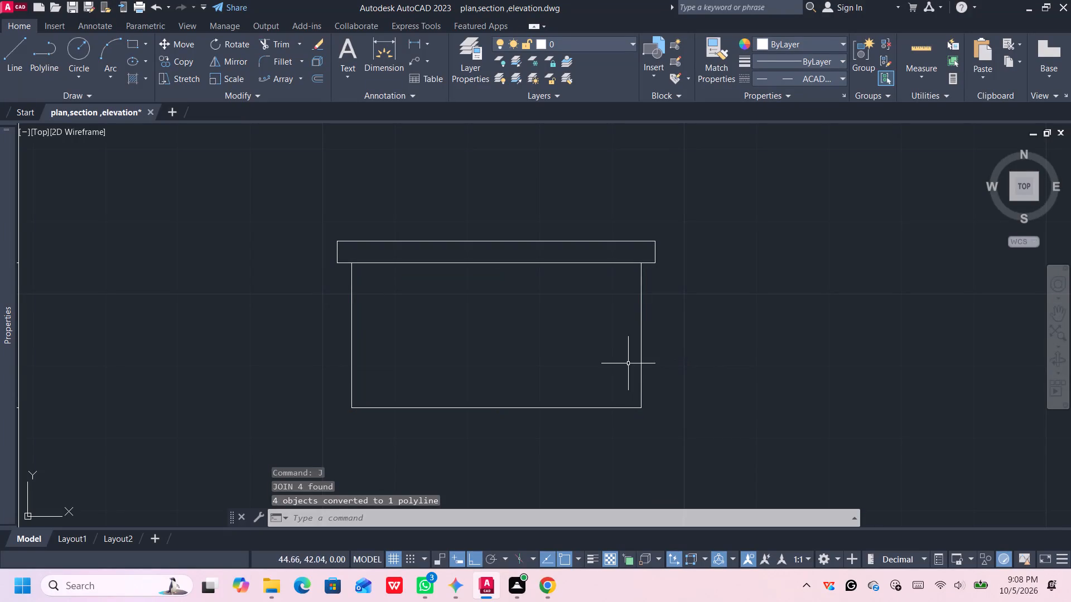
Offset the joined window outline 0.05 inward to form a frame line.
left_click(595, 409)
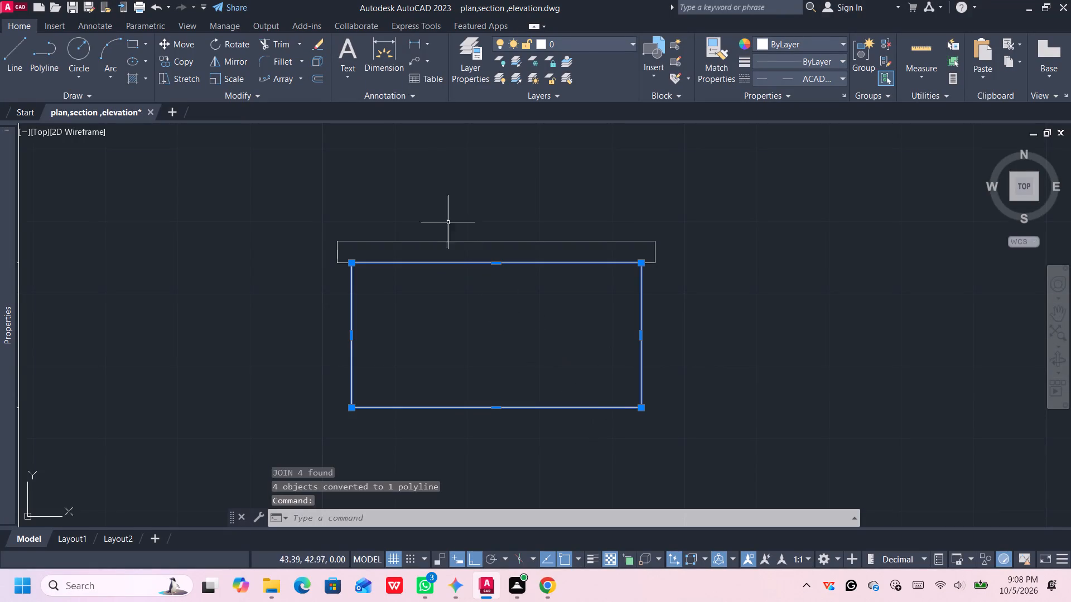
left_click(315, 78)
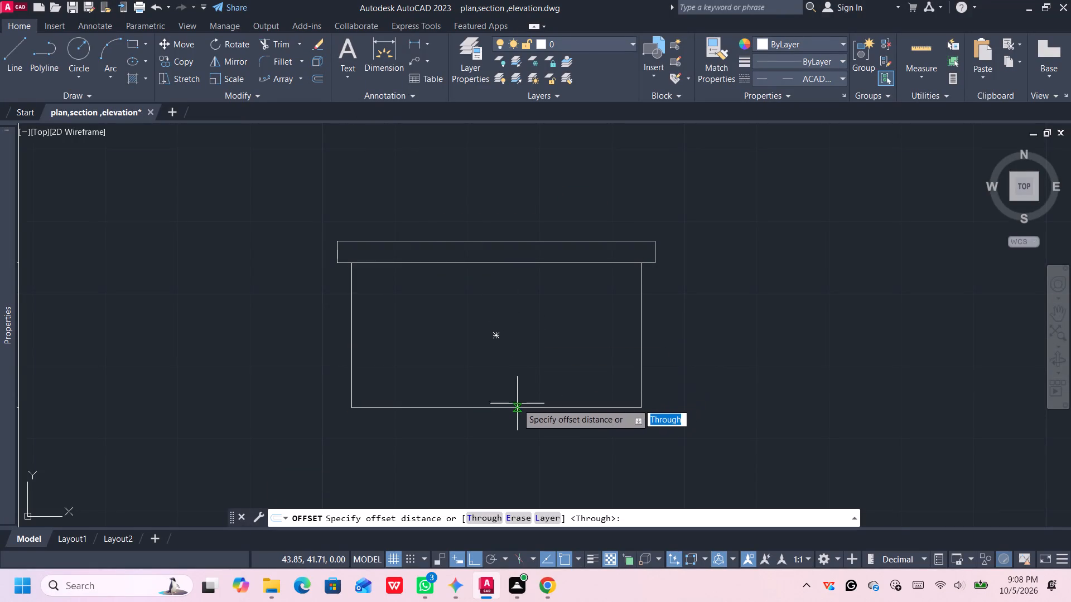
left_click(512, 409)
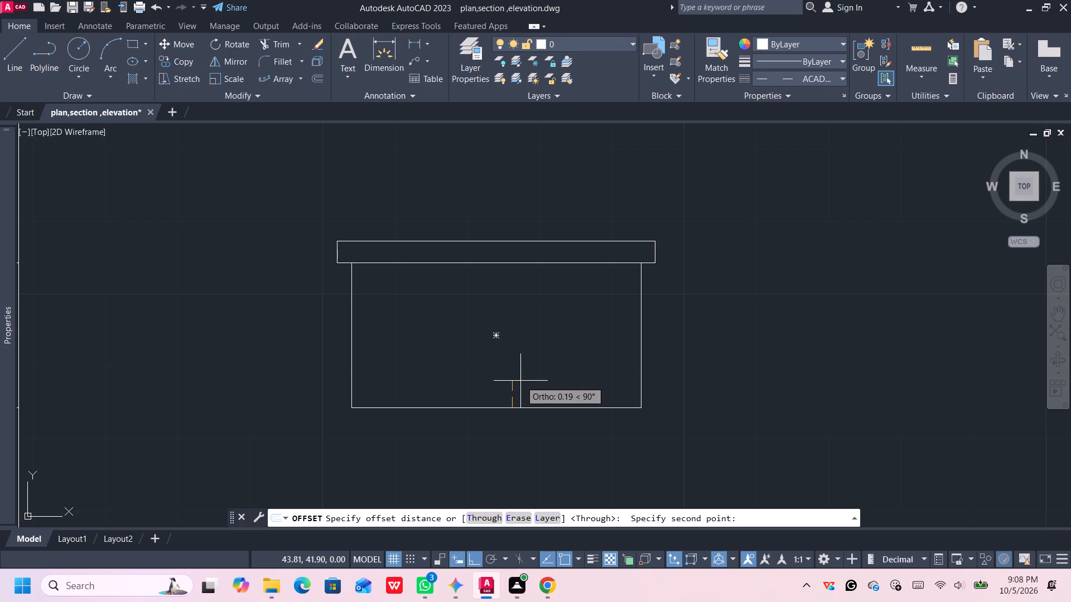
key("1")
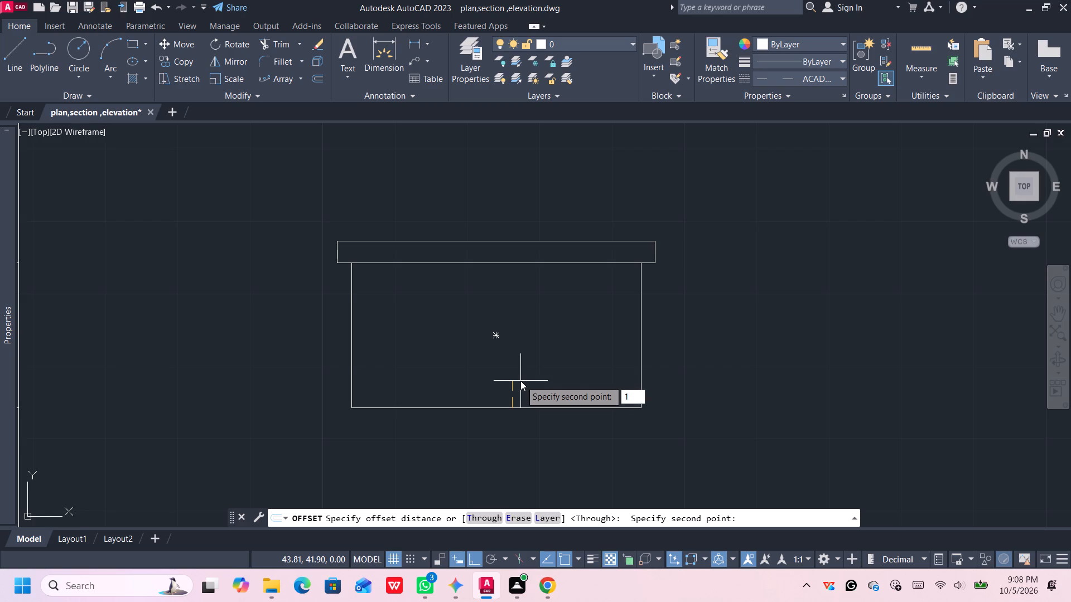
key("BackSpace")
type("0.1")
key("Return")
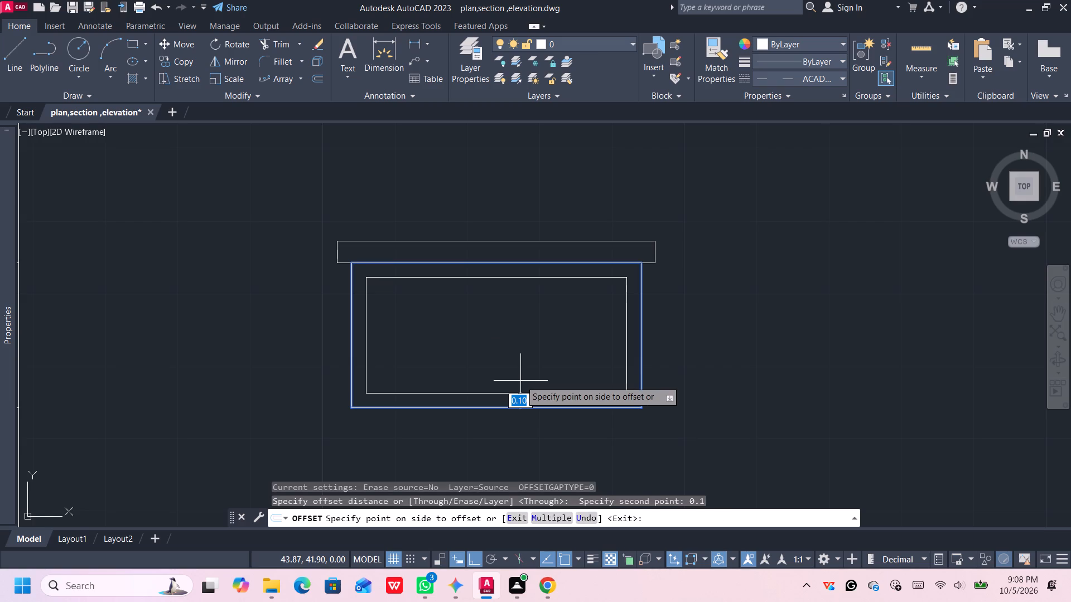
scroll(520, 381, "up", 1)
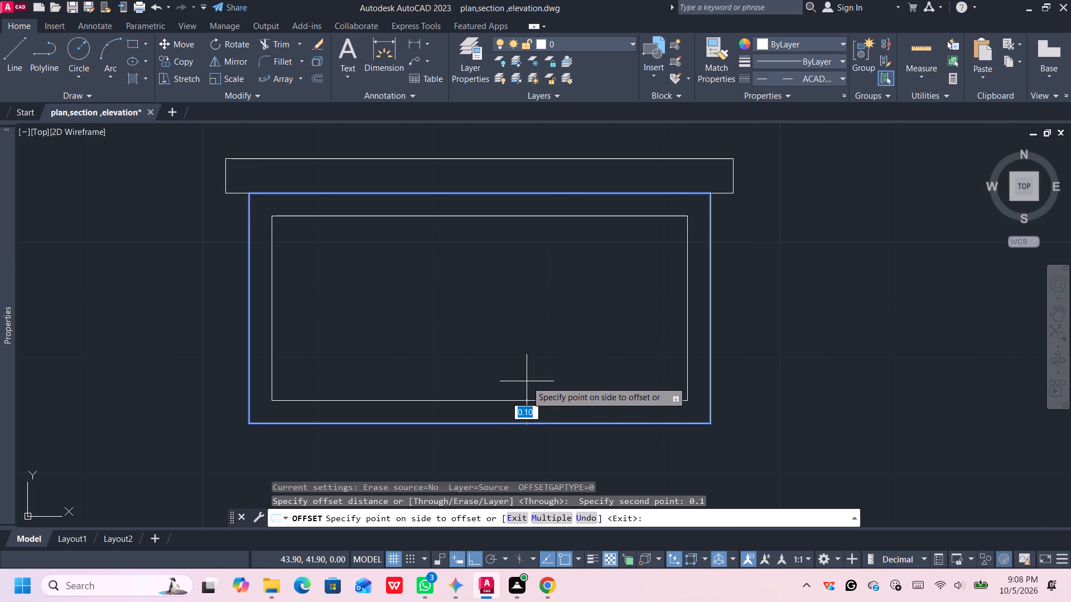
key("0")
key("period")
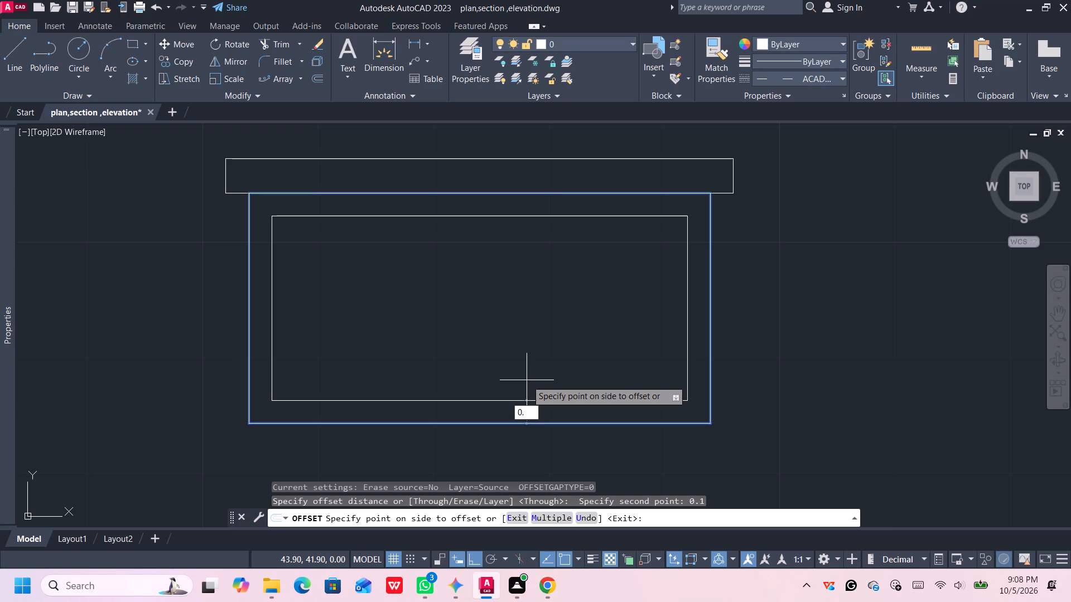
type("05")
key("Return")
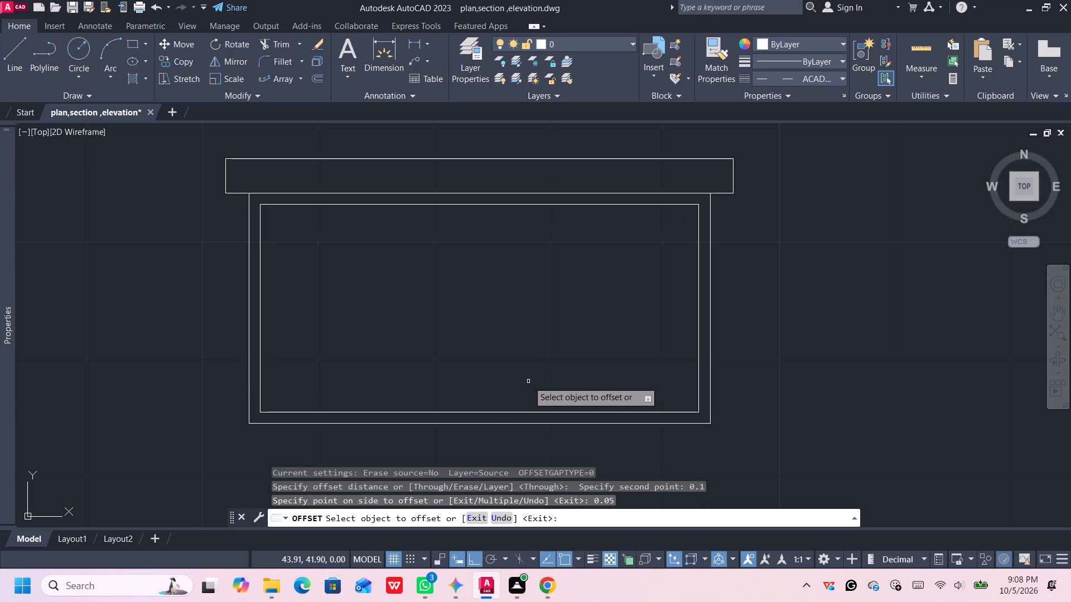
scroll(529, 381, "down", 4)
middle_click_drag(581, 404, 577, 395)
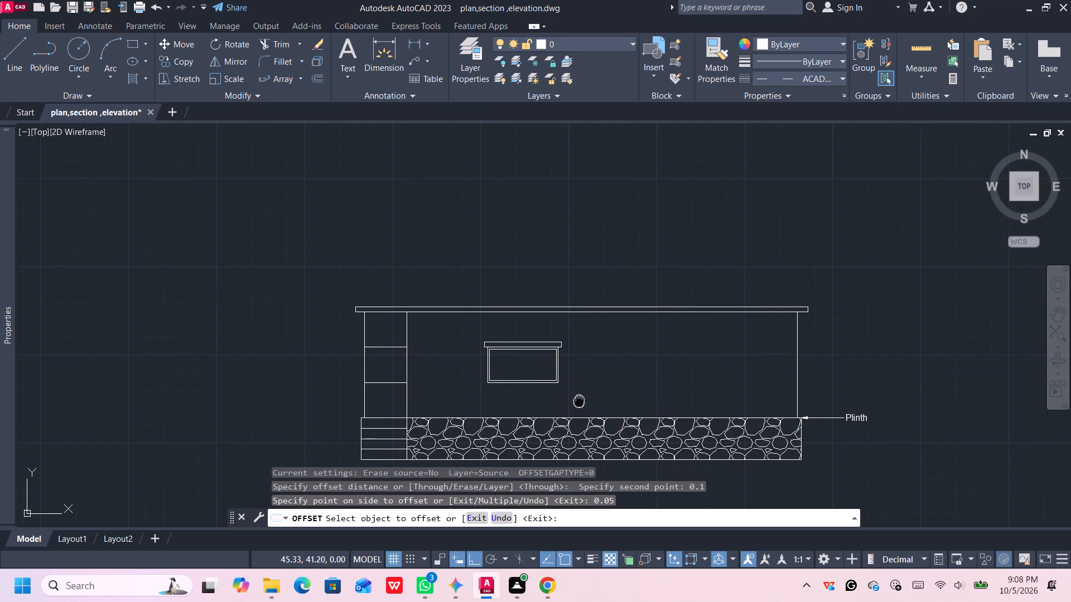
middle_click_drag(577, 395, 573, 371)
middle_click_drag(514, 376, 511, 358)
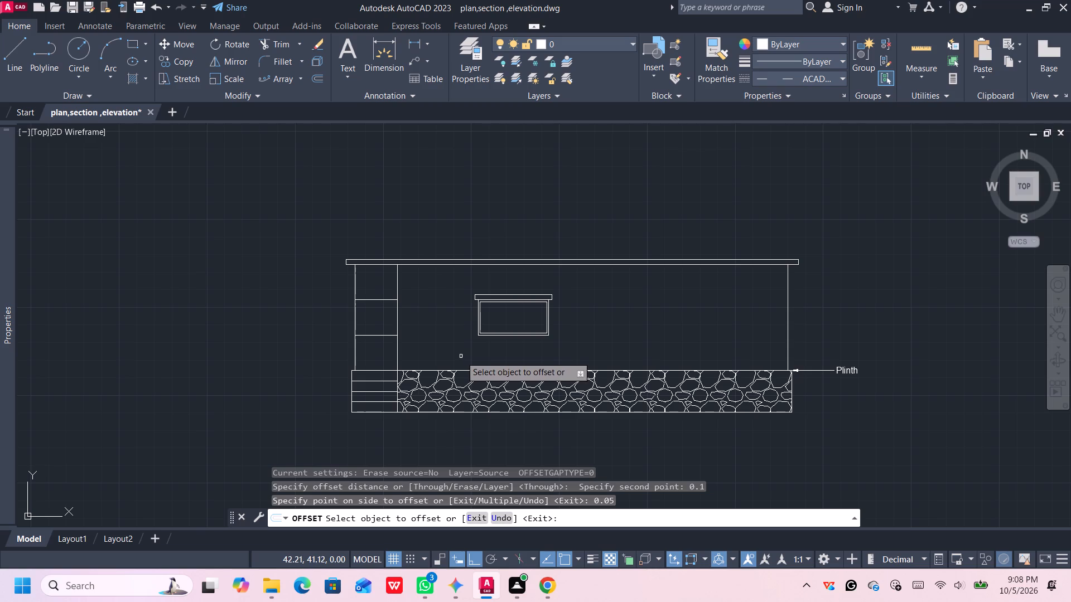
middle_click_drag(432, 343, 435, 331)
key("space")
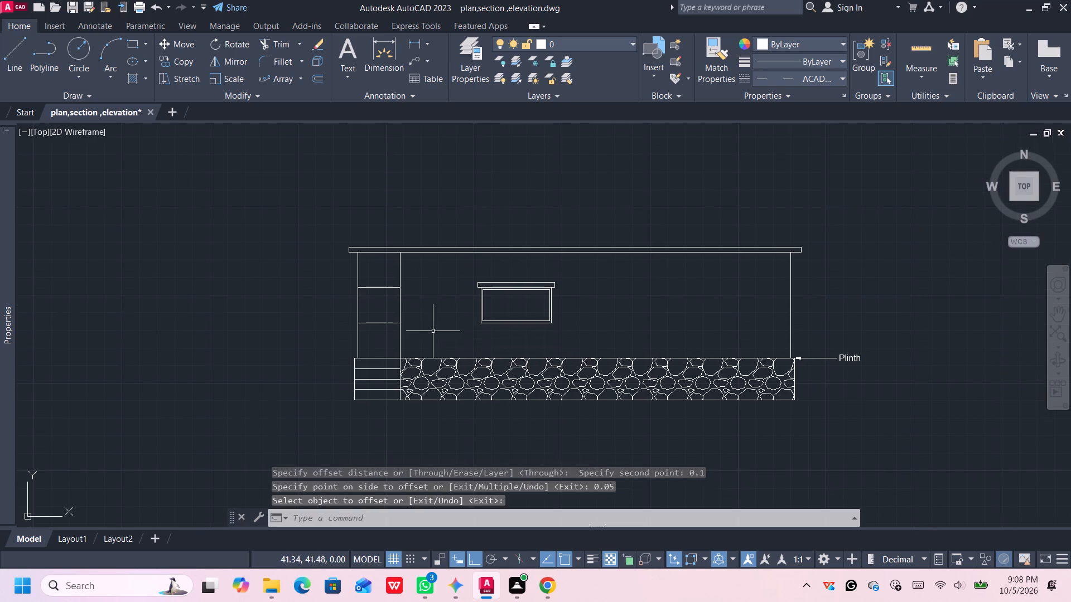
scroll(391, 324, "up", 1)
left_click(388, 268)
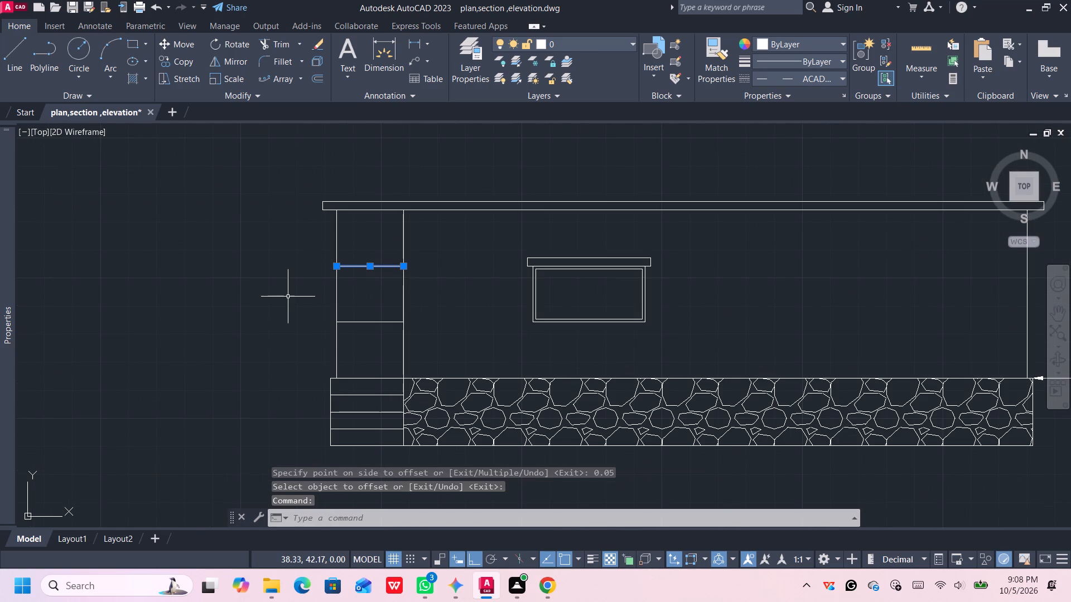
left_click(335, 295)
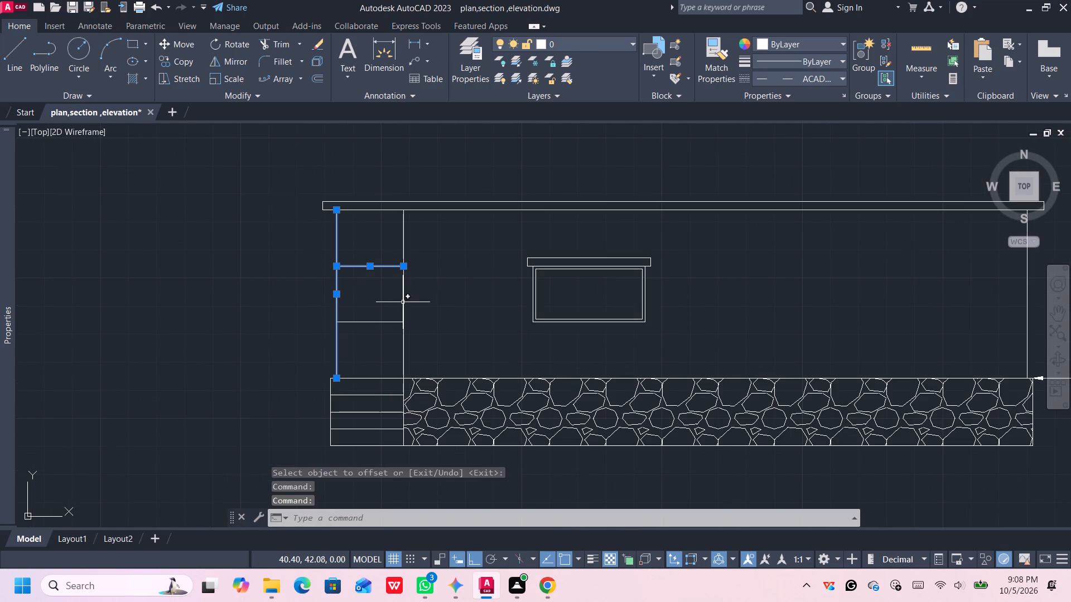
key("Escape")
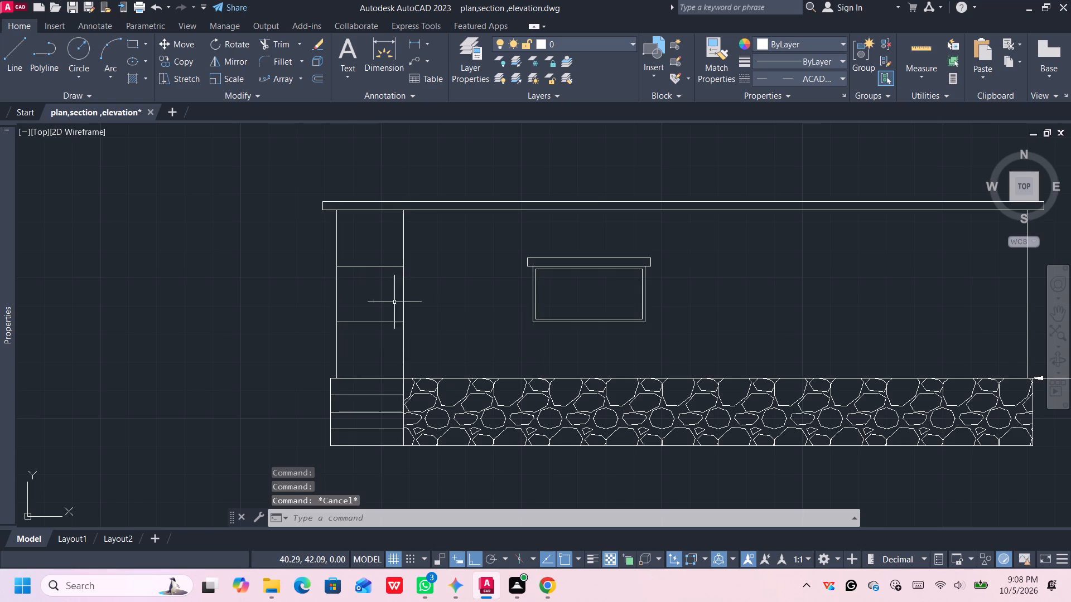
Draw a 2.00-high rectangle over the door opening, from the plinth top's outer corner to the opposite end of the upper horizontal line.
type("rec")
key("Return")
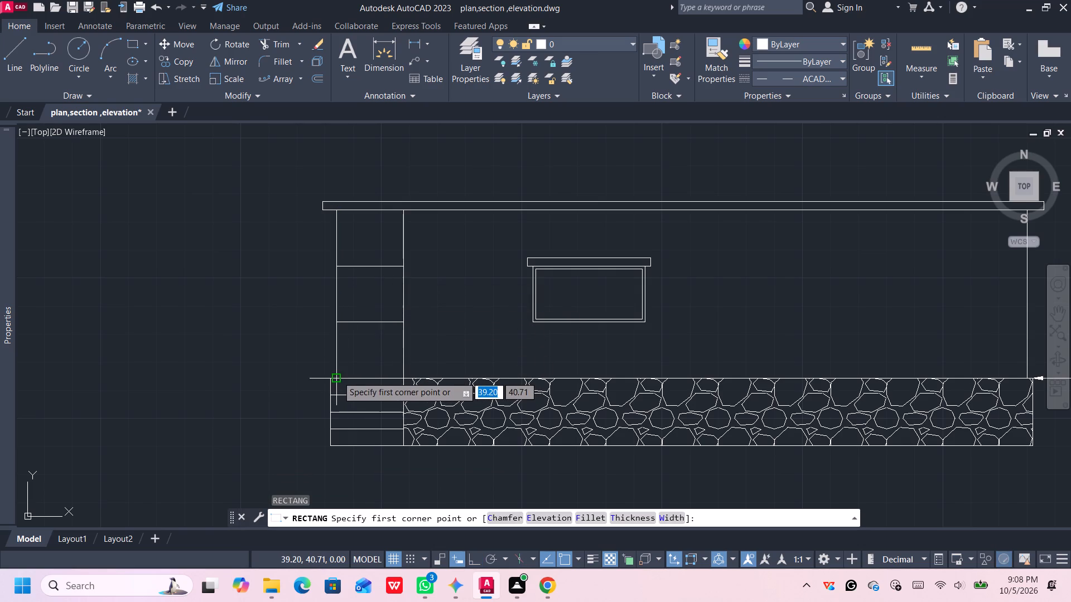
left_click(337, 376)
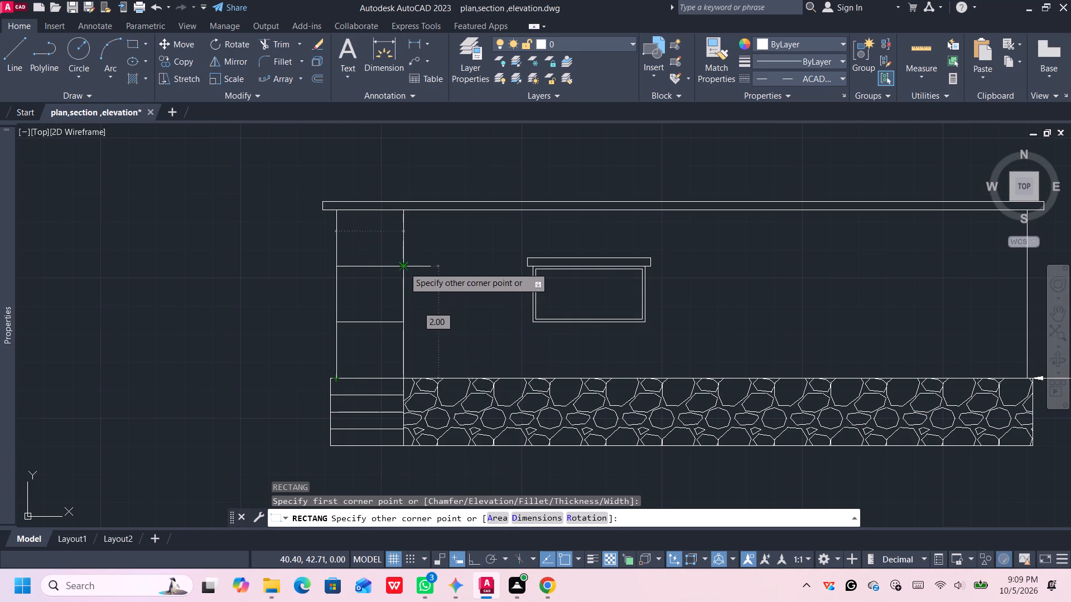
left_click(404, 267)
Offset the door opening's rectangle 0.08 inward to form the door frame.
left_click(397, 266)
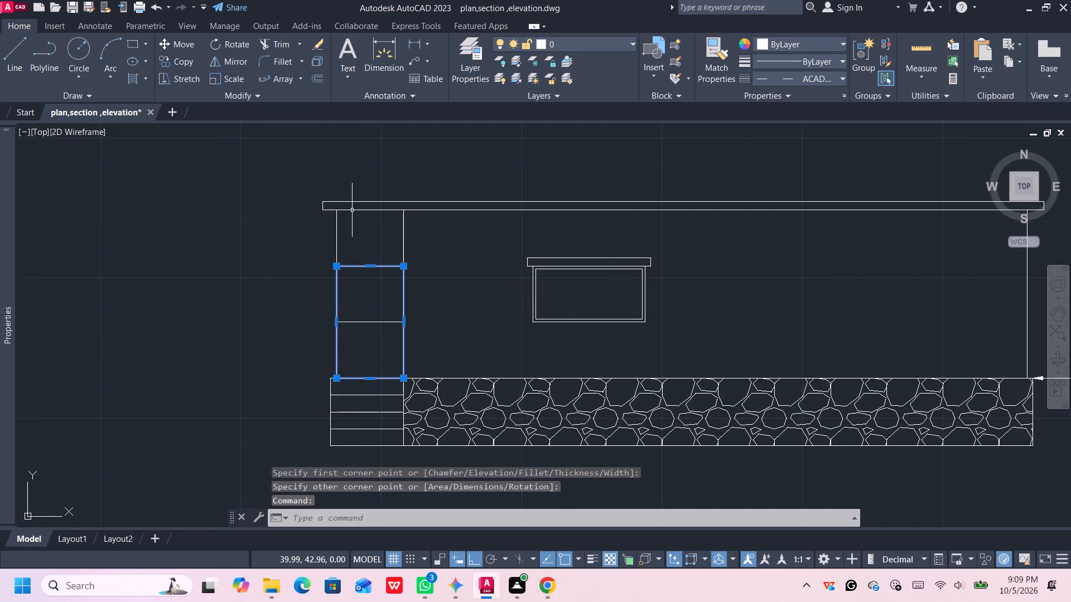
left_click(319, 81)
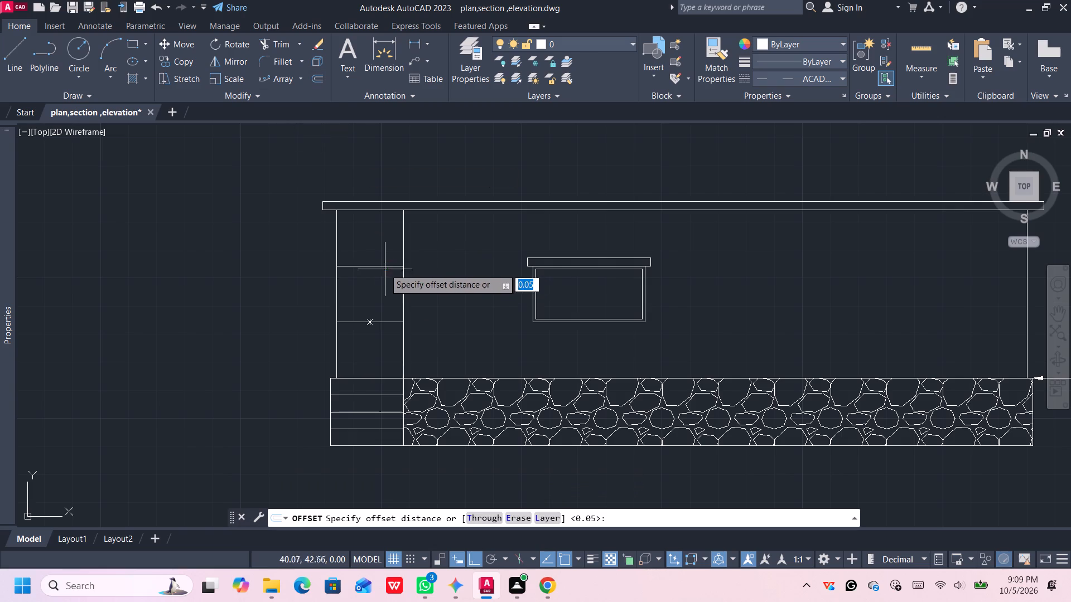
left_click(370, 266)
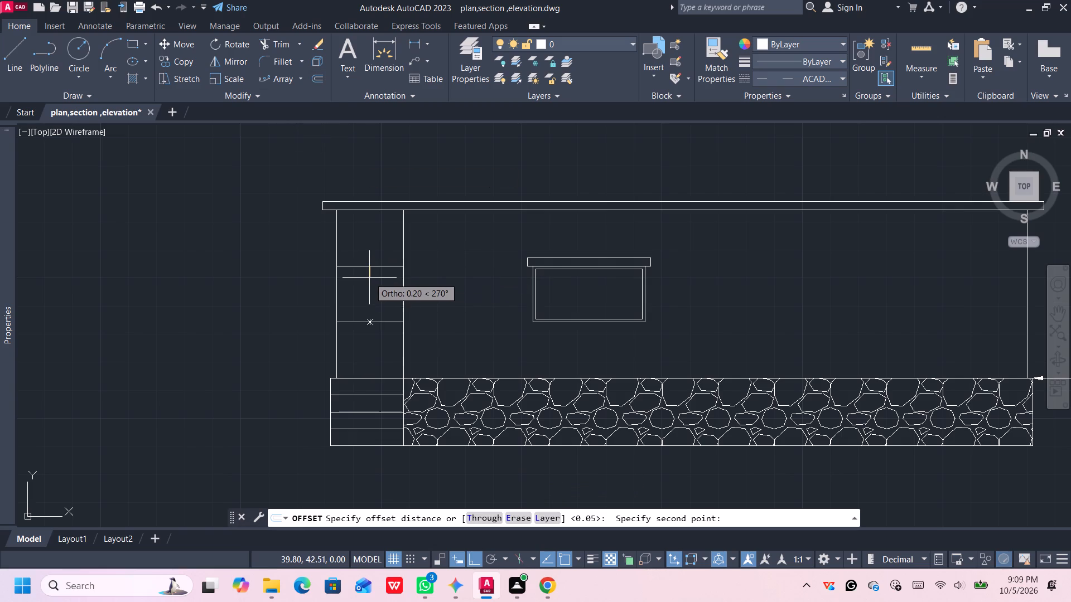
type("0.05")
key("Return")
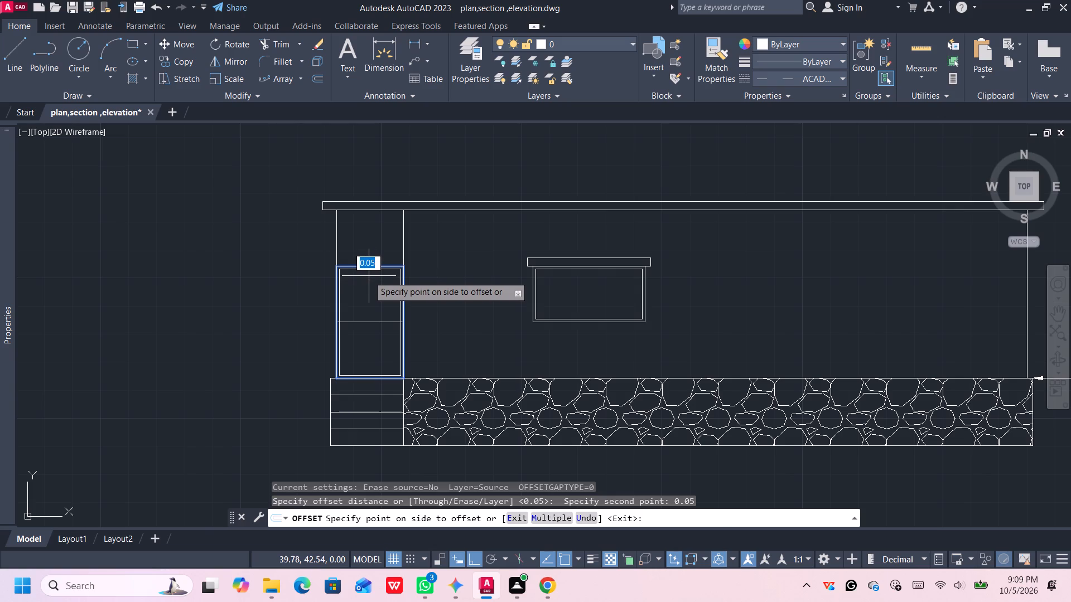
key("0")
key("period")
type("08")
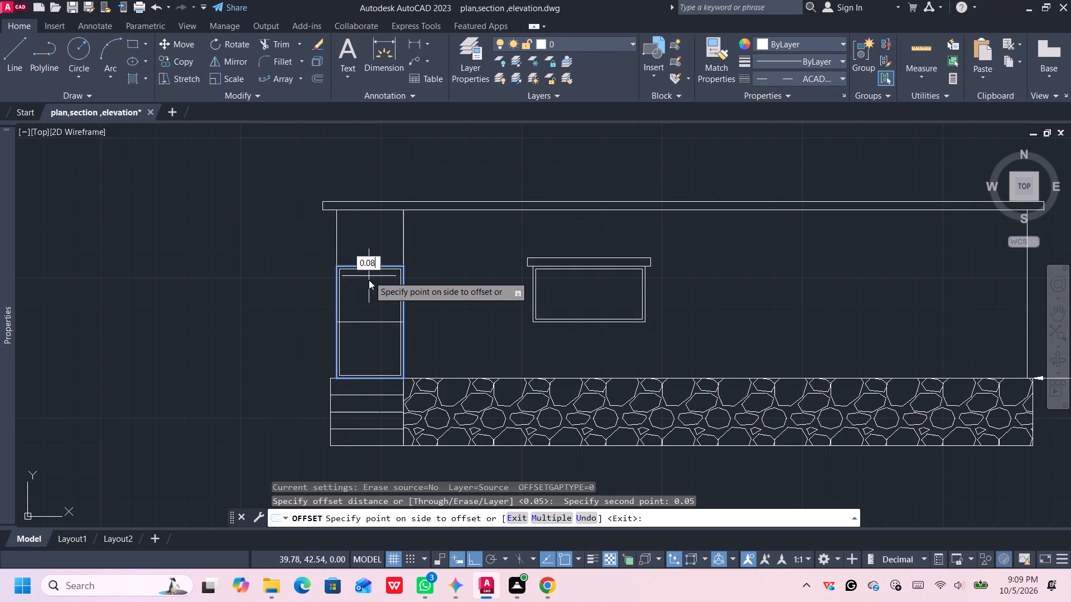
key("Return")
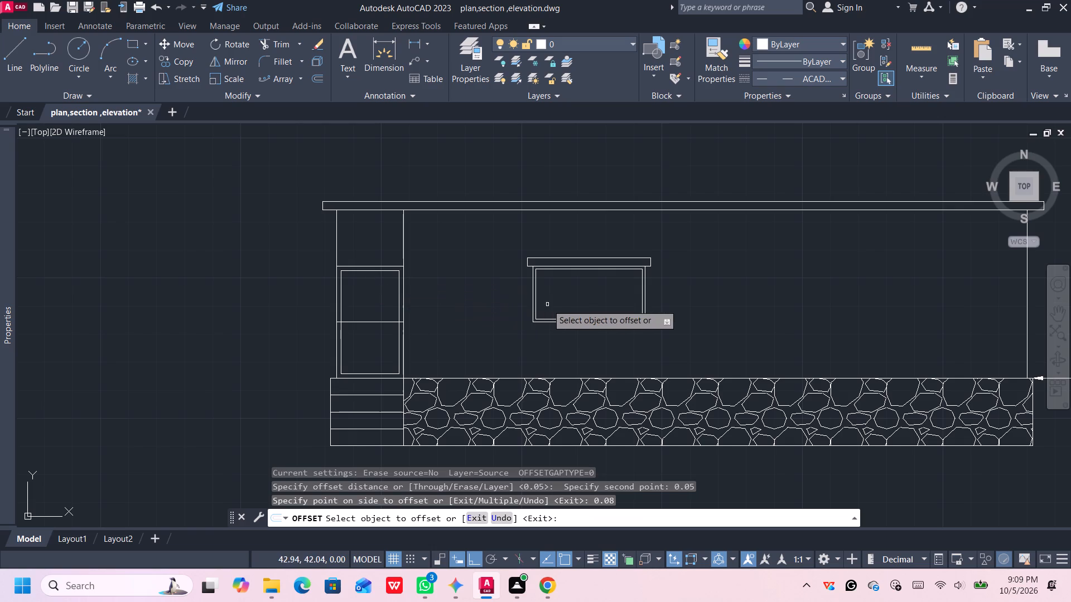
Offset the outer window outline 0.08 inward to form the window frame.
left_click(543, 322)
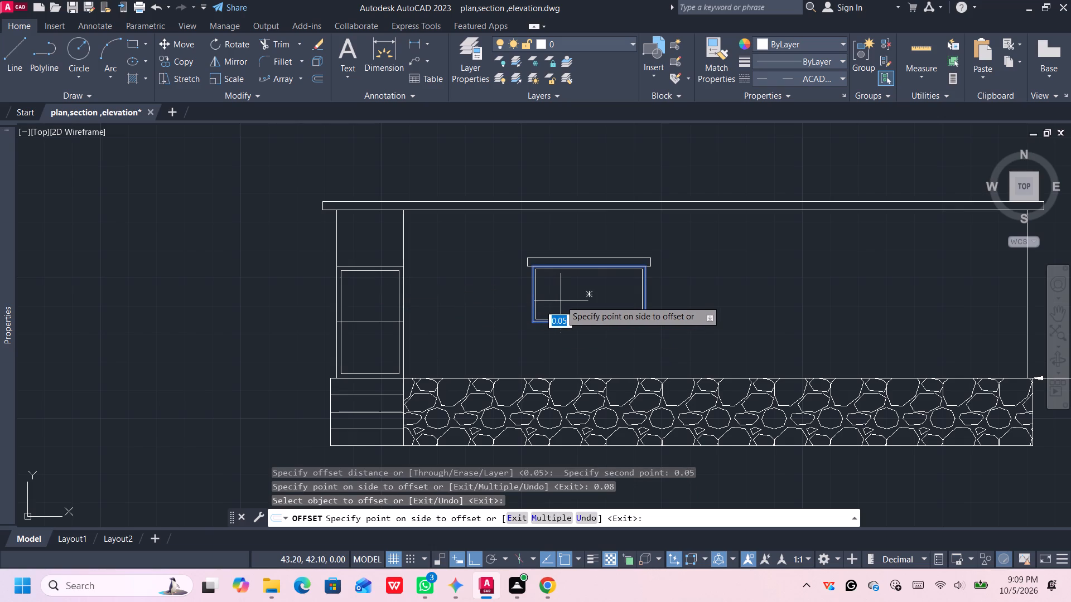
type("0.08")
key("Return")
scroll(561, 303, "up", 1)
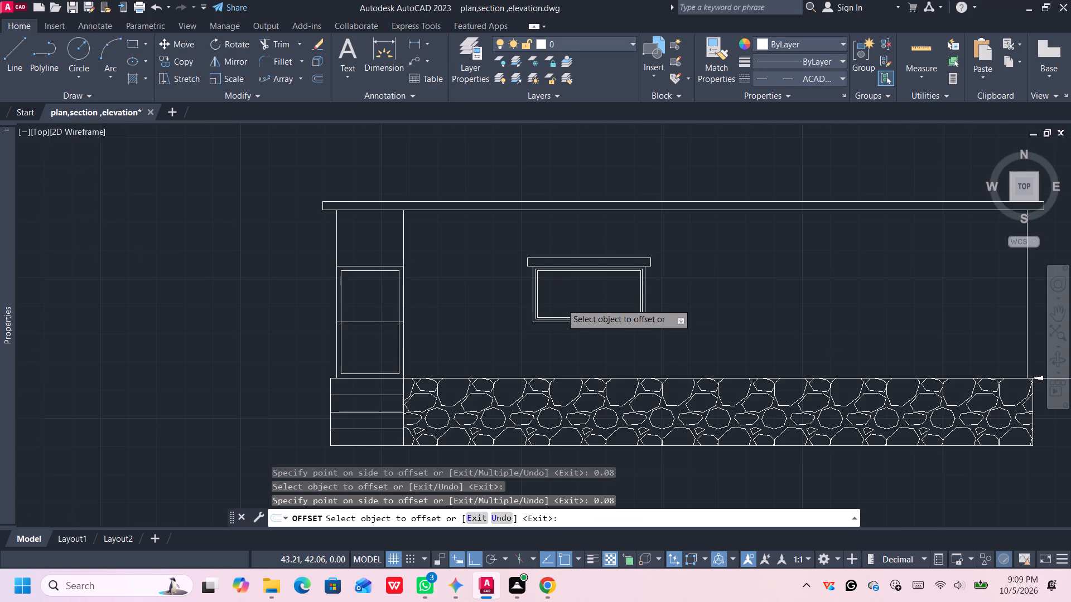
key("Escape")
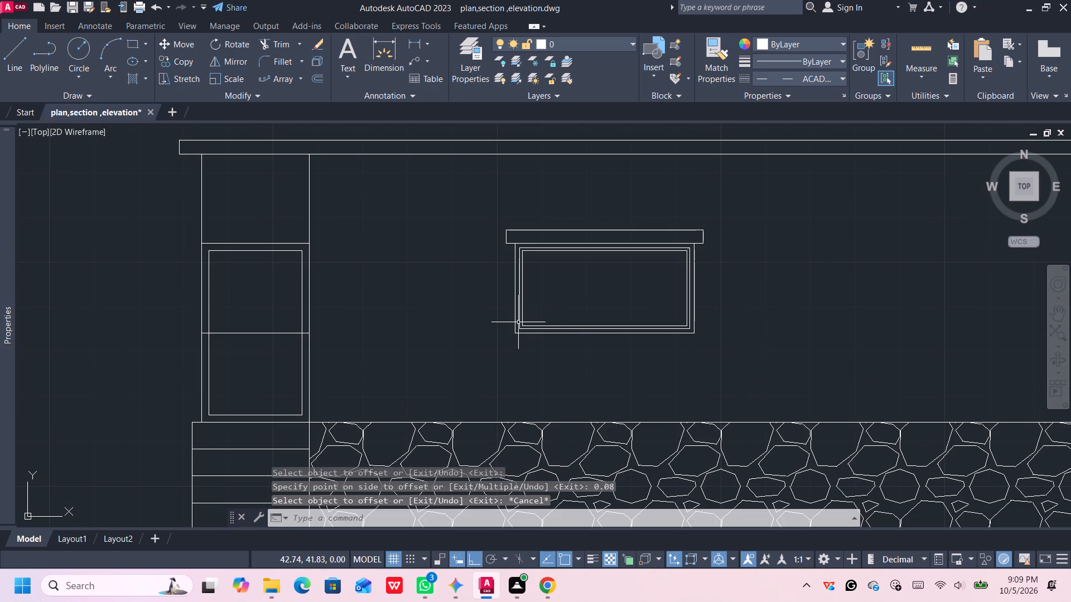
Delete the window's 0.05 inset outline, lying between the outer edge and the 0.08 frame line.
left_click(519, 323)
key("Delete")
Offset the door's middle horizontal line 0.08 upward to form a mid rail.
scroll(521, 321, "down", 1)
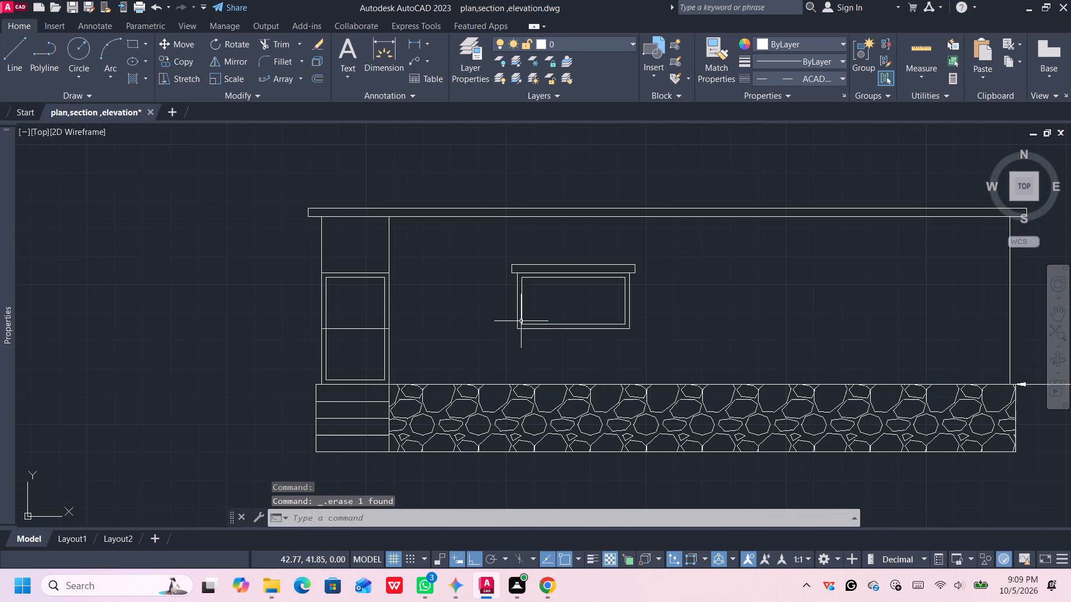
scroll(360, 331, "up", 1)
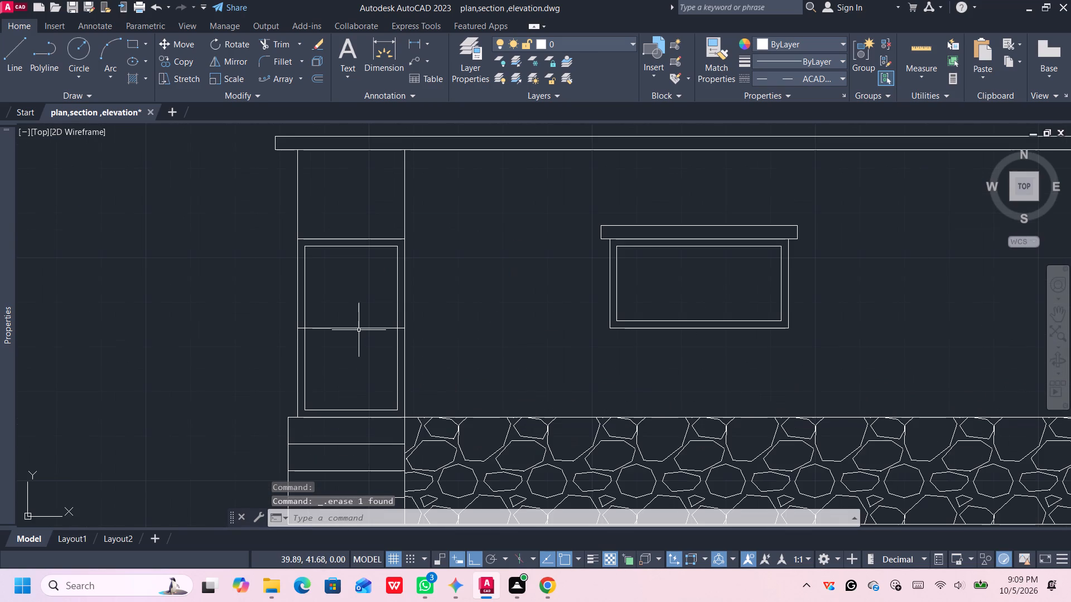
left_click(359, 330)
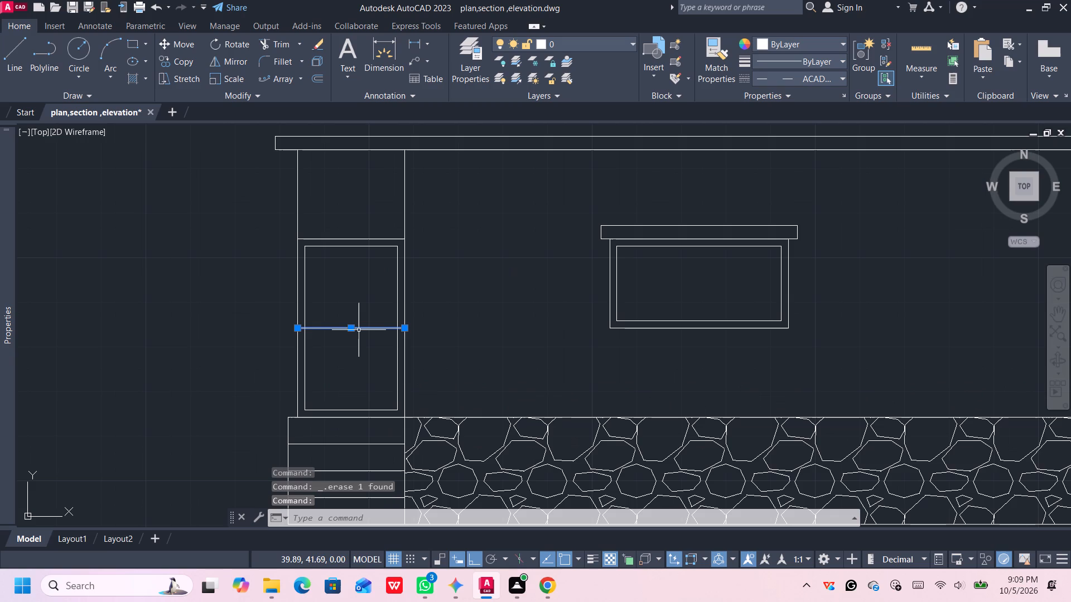
key("o")
key("Return")
left_click(359, 330)
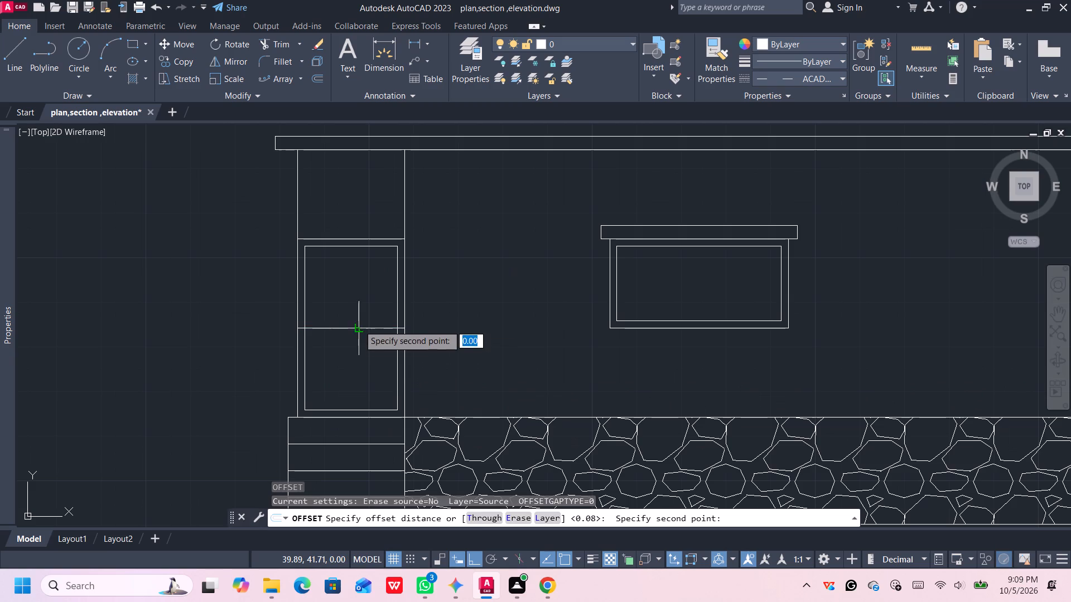
key("0")
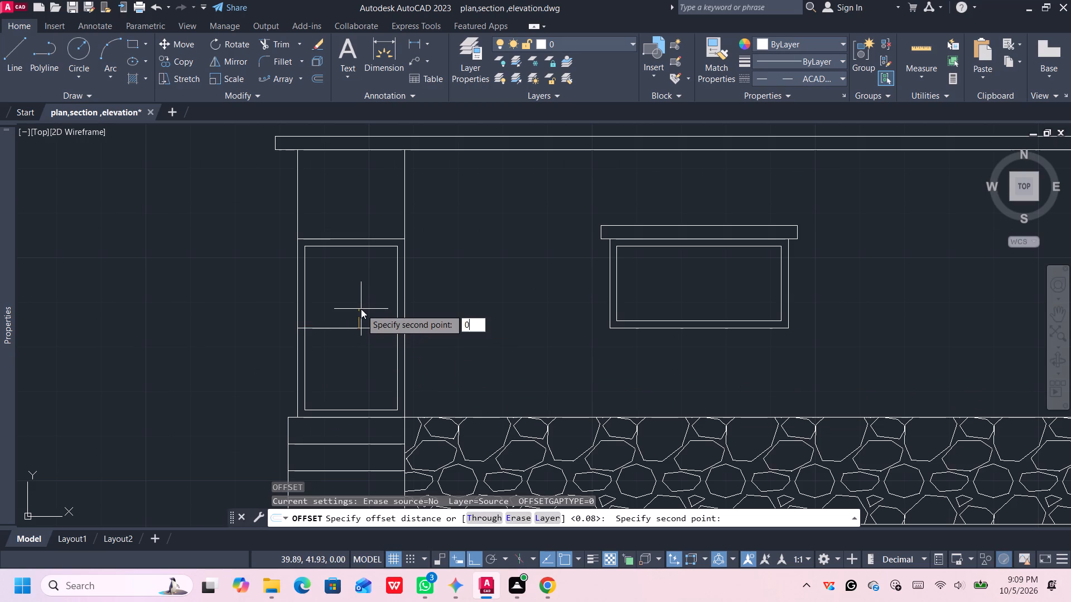
type(".08")
key("Return")
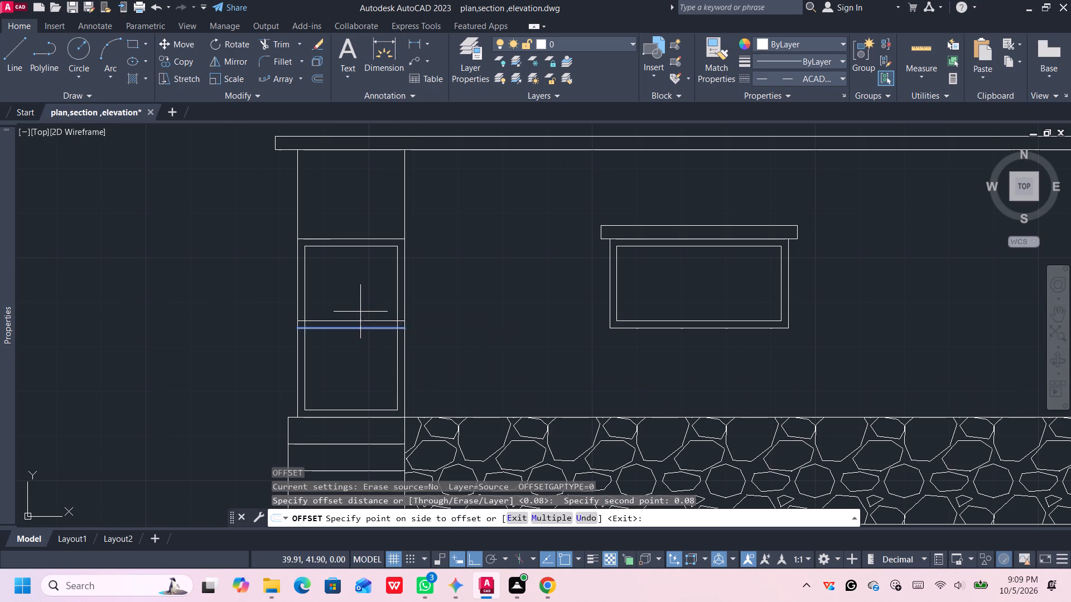
left_click(360, 312)
key("Escape")
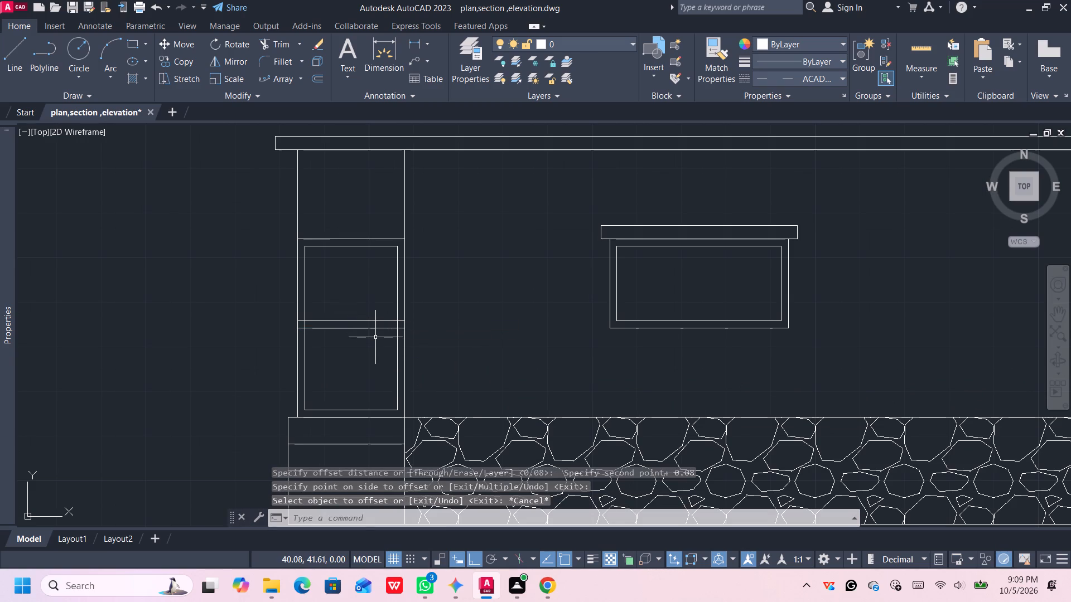
Trim the door's mid-rail lines where they cross the frame on both sides, leaving them only between the inner frame edges.
type("tr")
key("Return")
scroll(301, 319, "up", 2)
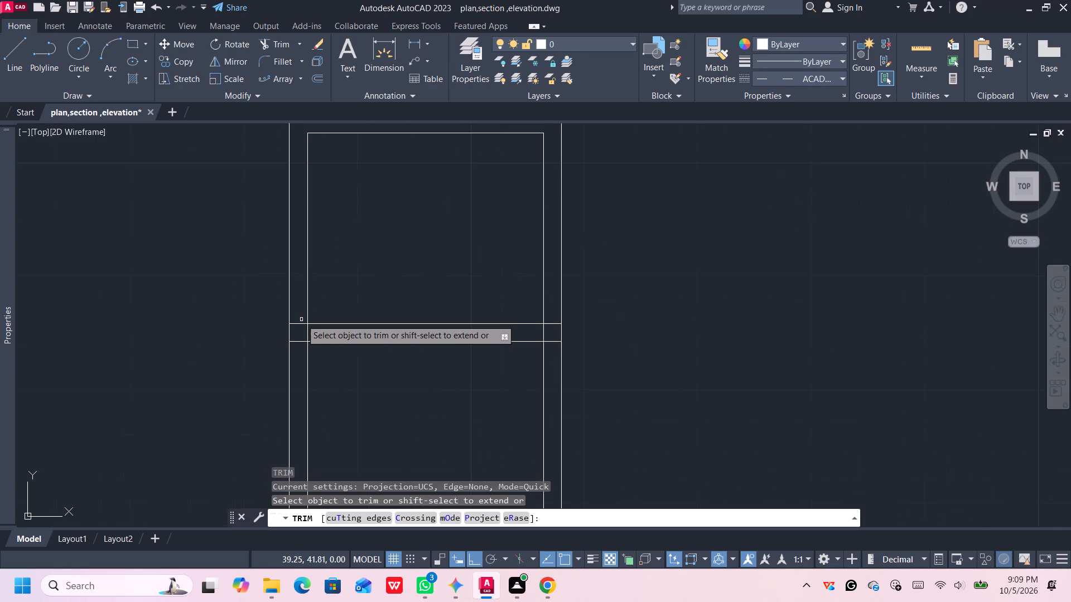
left_click(301, 319)
left_click(298, 362)
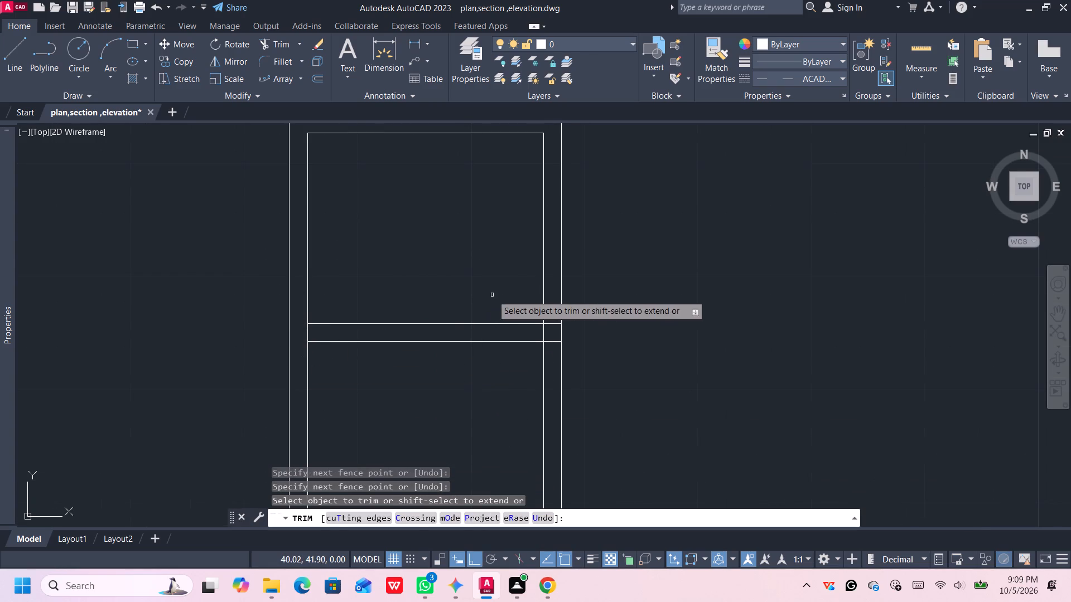
left_click(553, 309)
left_click(552, 361)
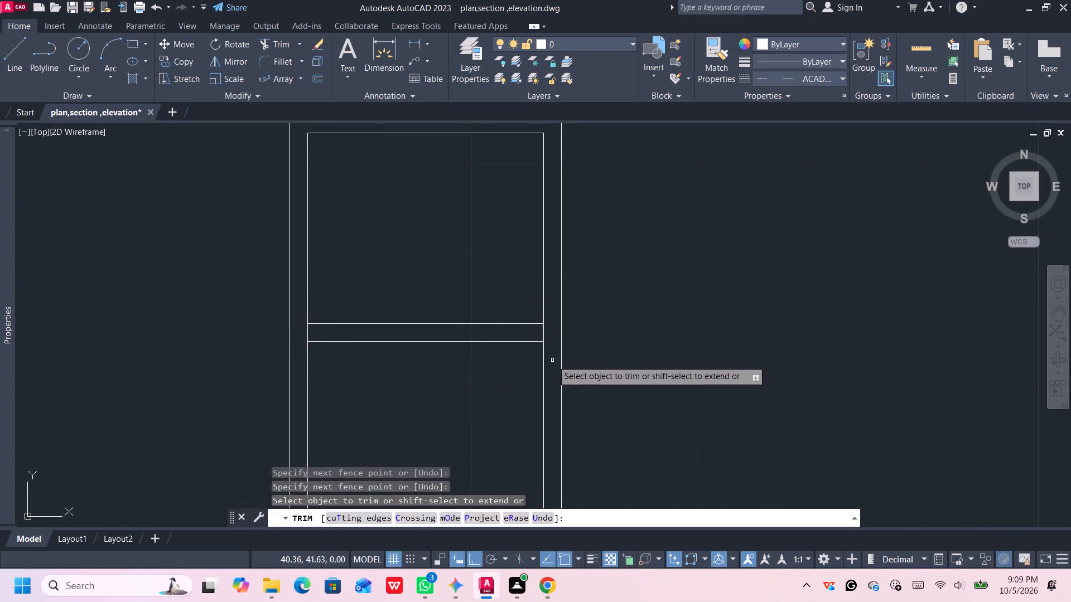
scroll(609, 357, "down", 5)
middle_click_drag(635, 347, 411, 357)
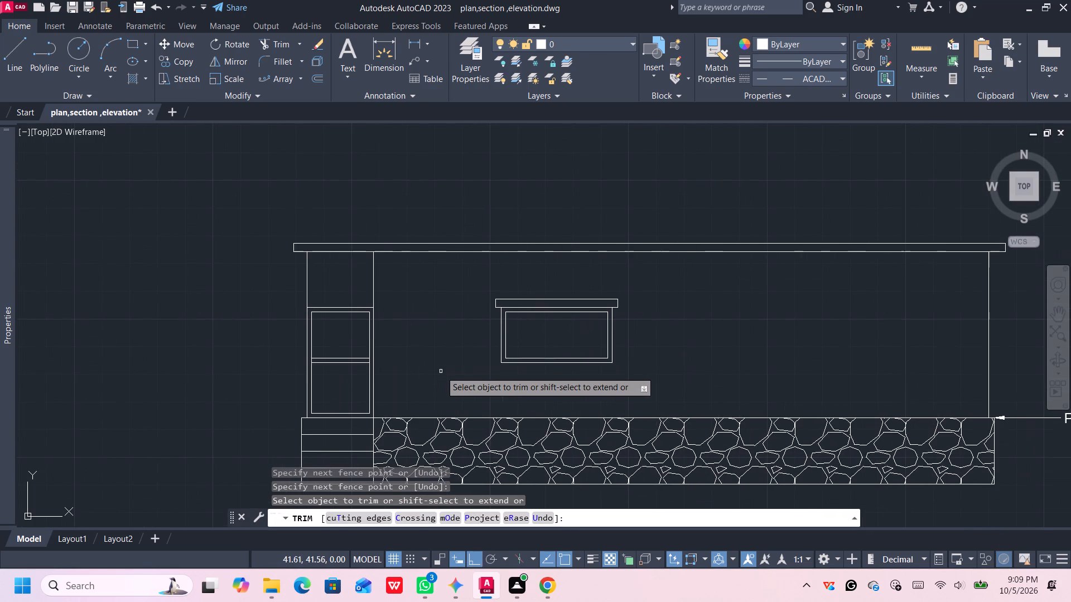
key("Escape")
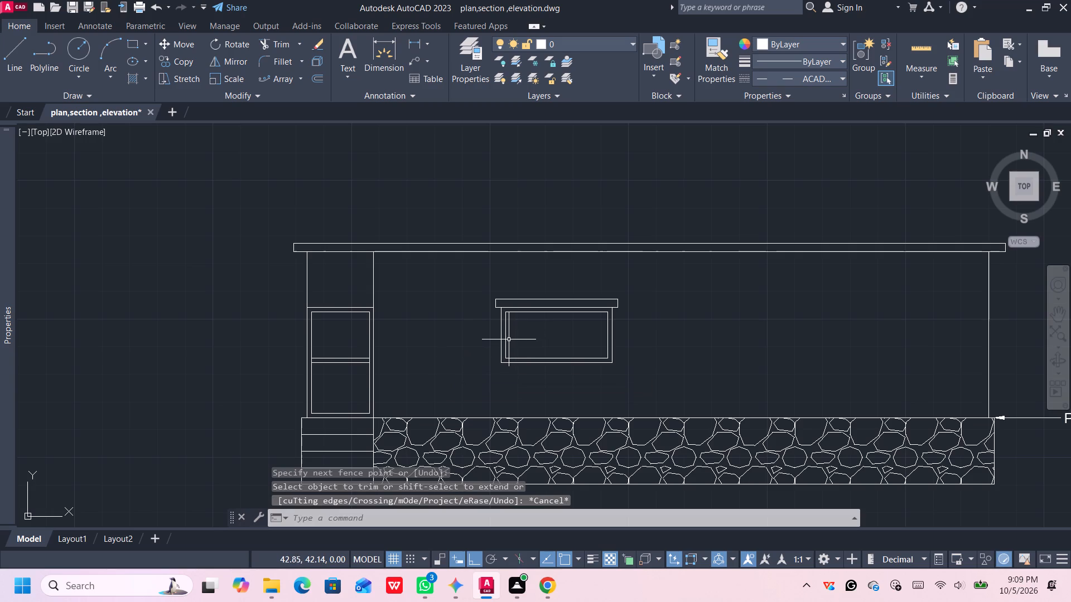
Explode the window's inner frame rectangle into separate lines.
left_click(503, 339)
left_click(507, 339)
left_click(505, 339)
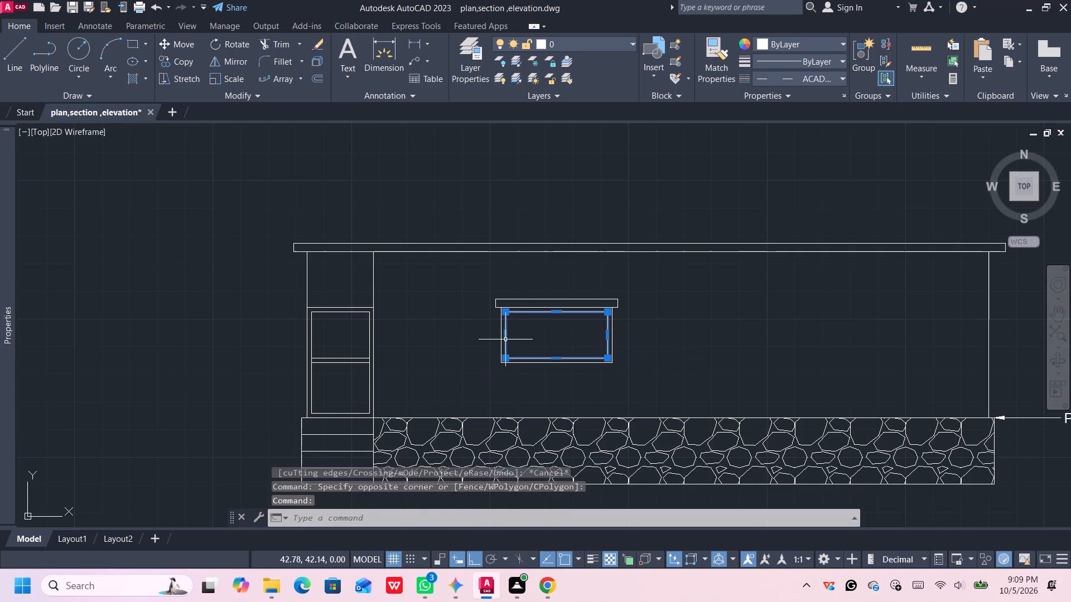
left_click(324, 63)
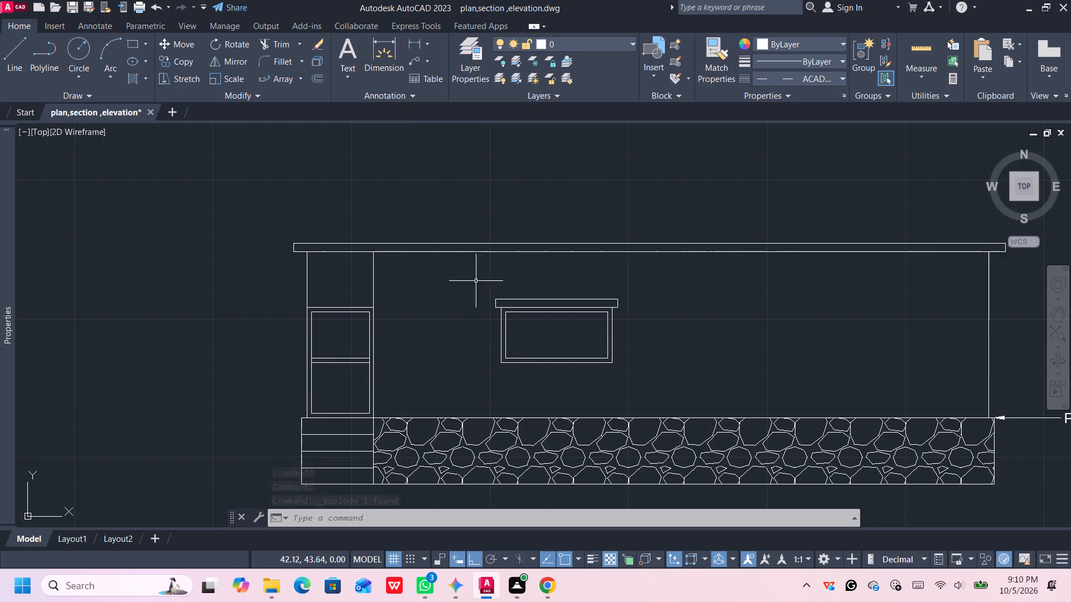
Offset the window's left inner frame line 0.5 inward, and offset that copy 0.08 further right to form the first mullion.
scroll(499, 328, "up", 1)
left_click(505, 331)
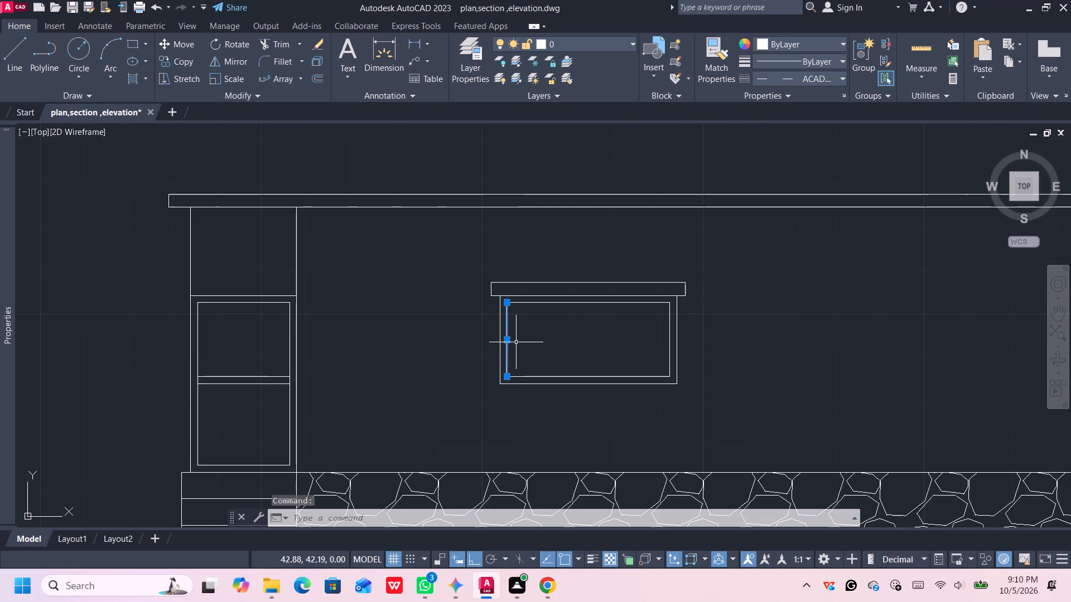
key("o")
key("Return")
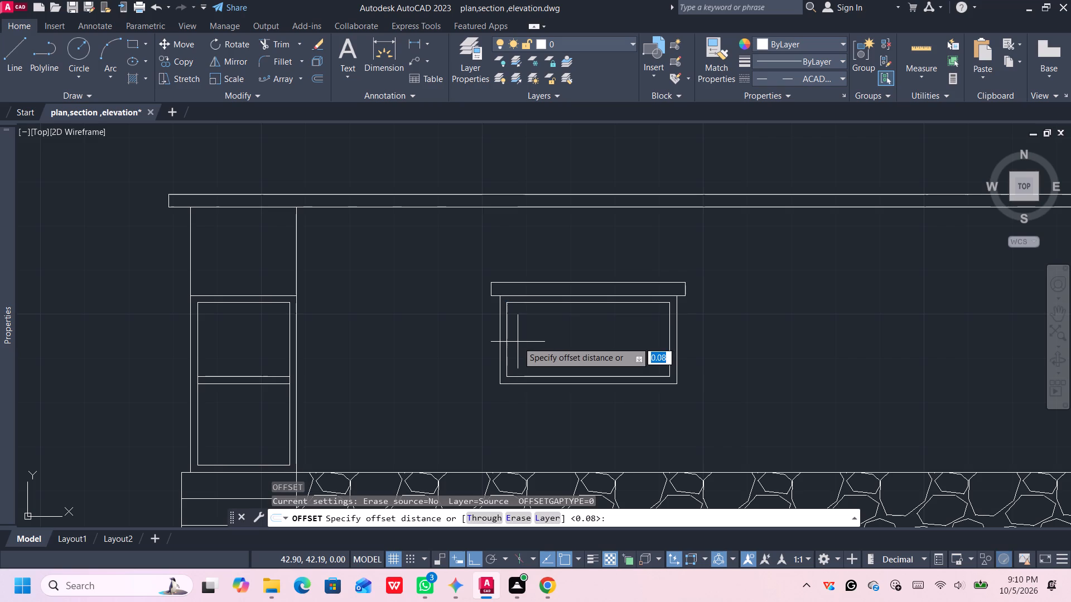
left_click(510, 339)
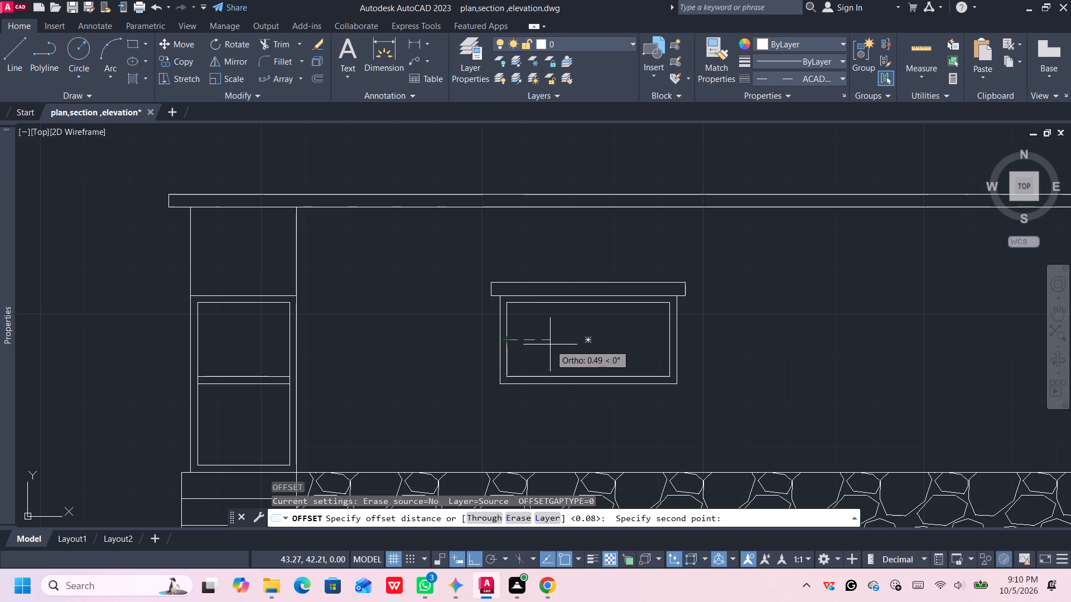
key("0")
type(".5")
key("Return")
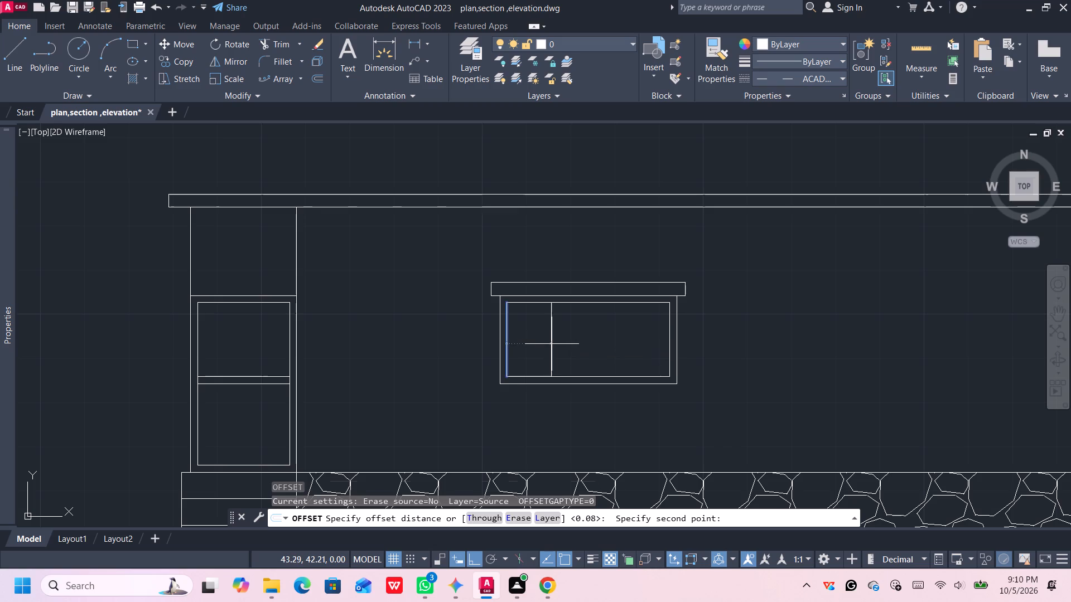
left_click(552, 344)
left_click(551, 344)
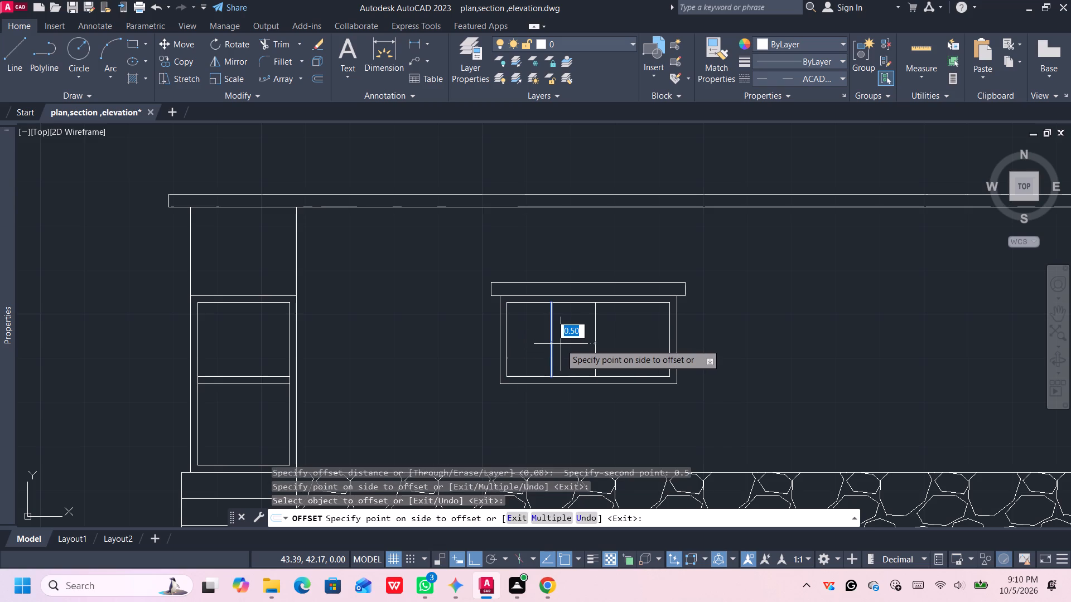
key("0")
type(".0")
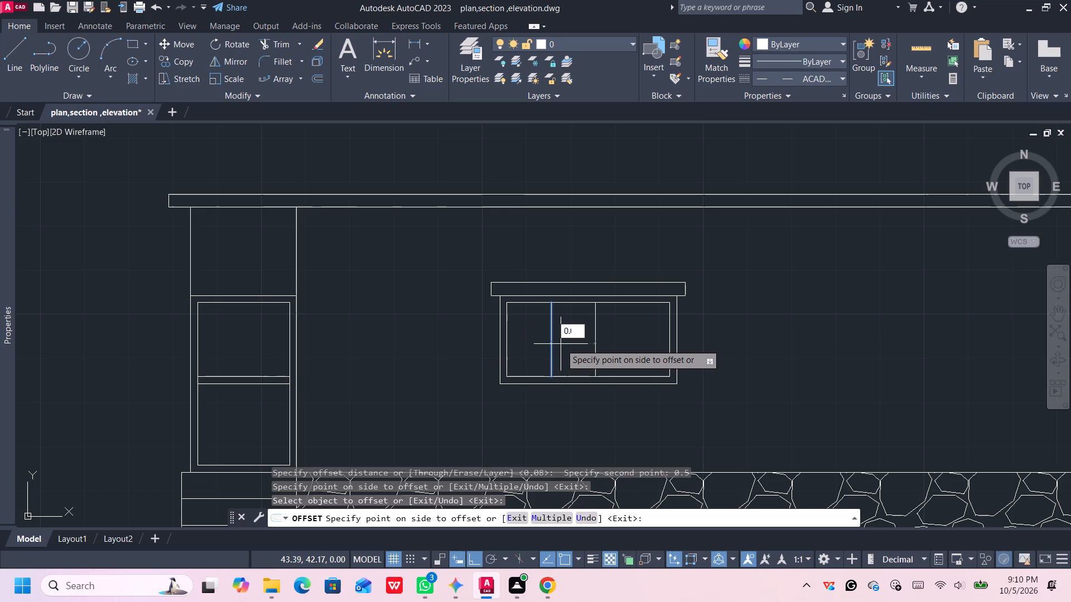
key("8")
key("Return")
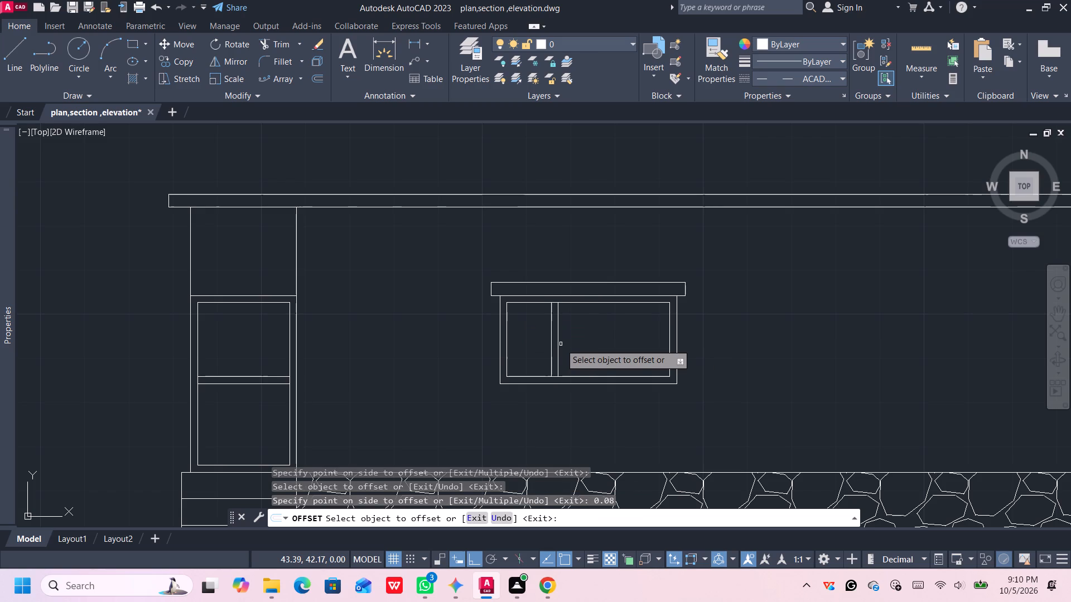
Offset the first mullion's right line 0.5 to the right, and that copy 0.08 further to form the second mullion.
left_click(559, 341)
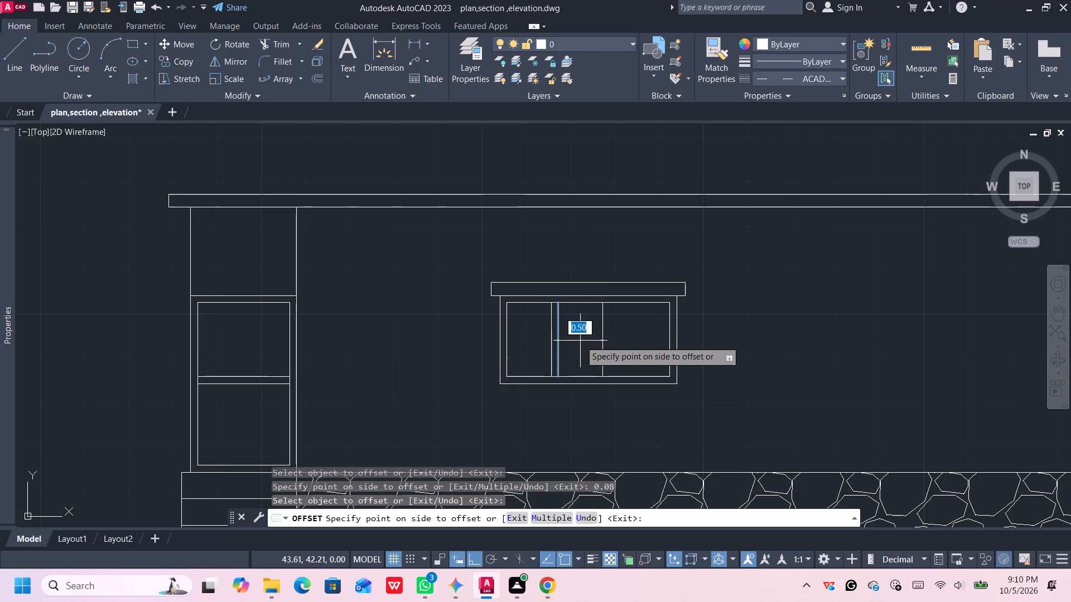
left_click(580, 341)
left_click(604, 337)
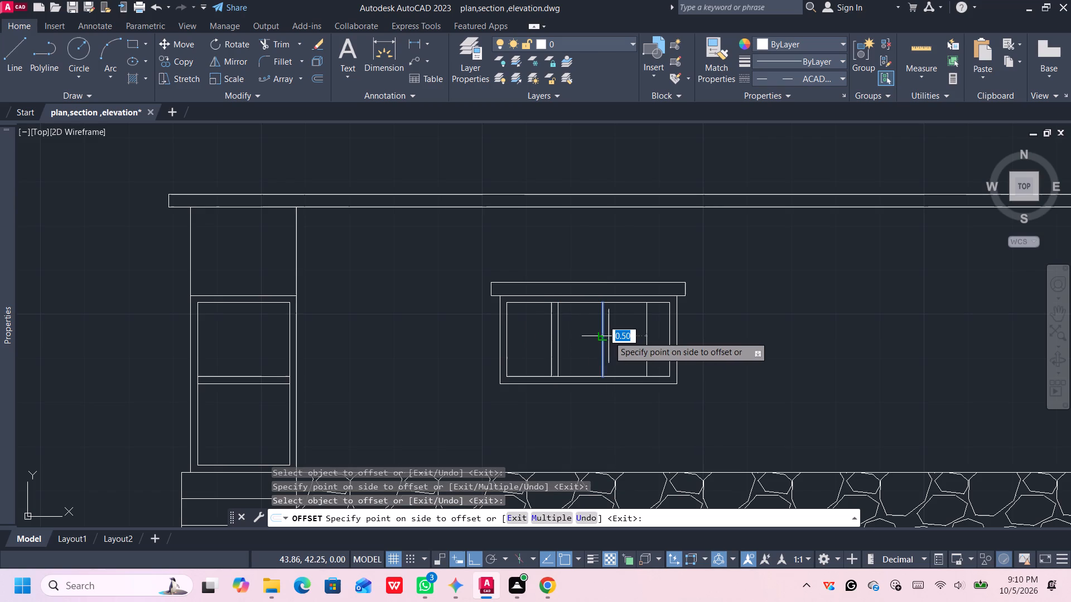
type("0.08")
key("Return")
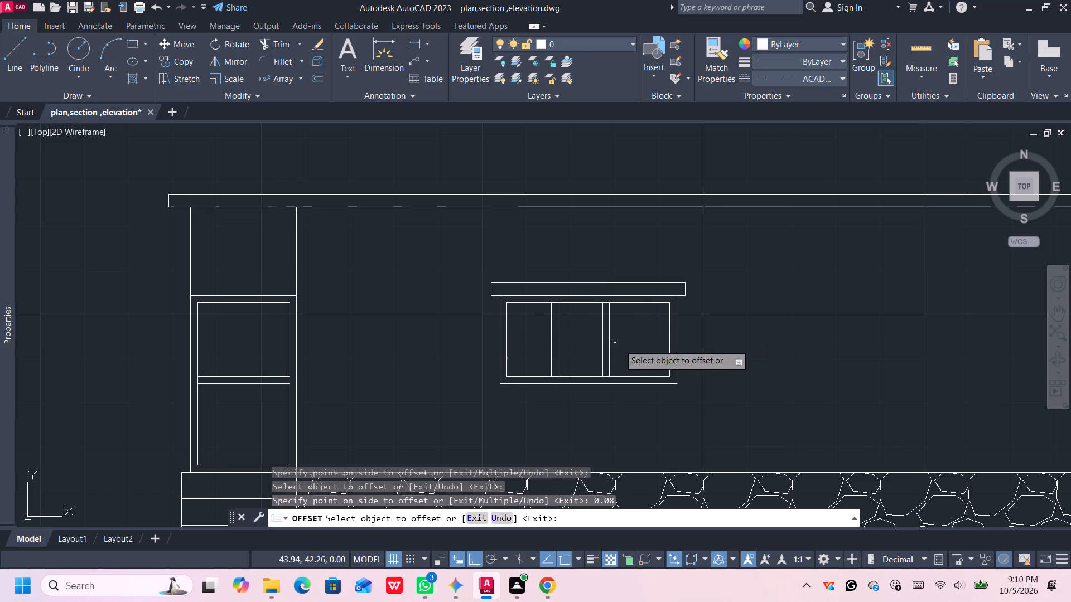
scroll(682, 401, "down", 1)
middle_click_drag(684, 397, 527, 330)
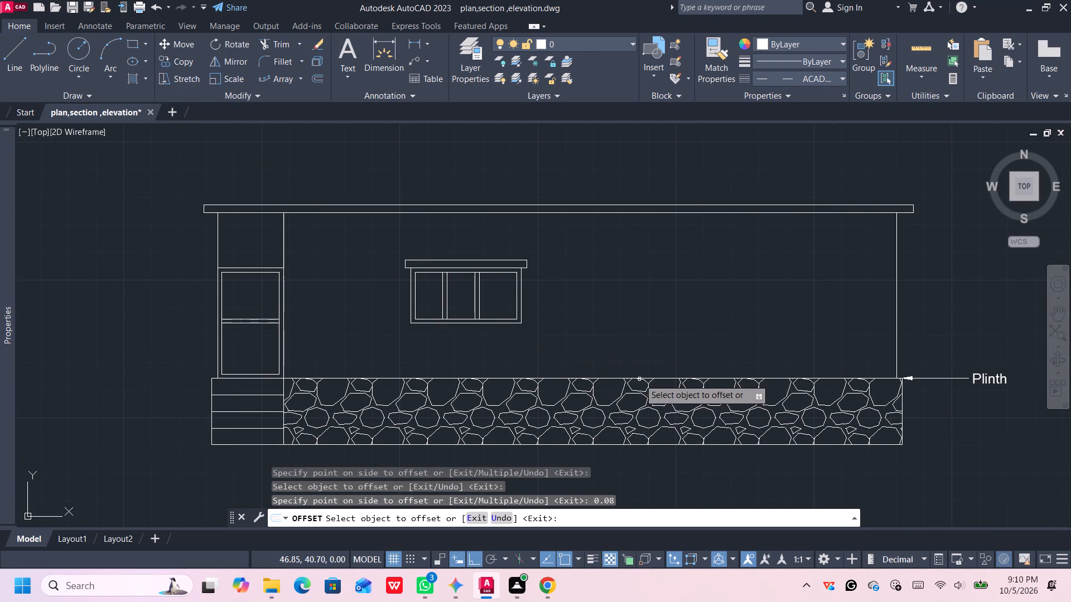
key("Escape")
Extend the window lintel's top and bottom lines to the elevation's right wall line.
scroll(625, 340, "down", 1)
middle_click_drag(621, 340, 435, 333)
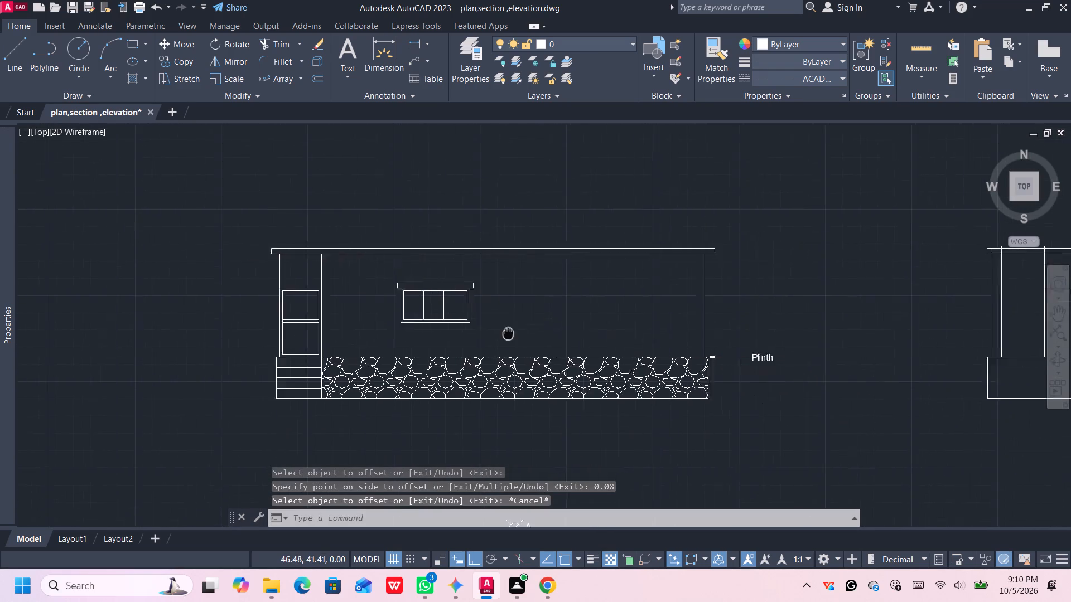
middle_click_drag(435, 333, 312, 331)
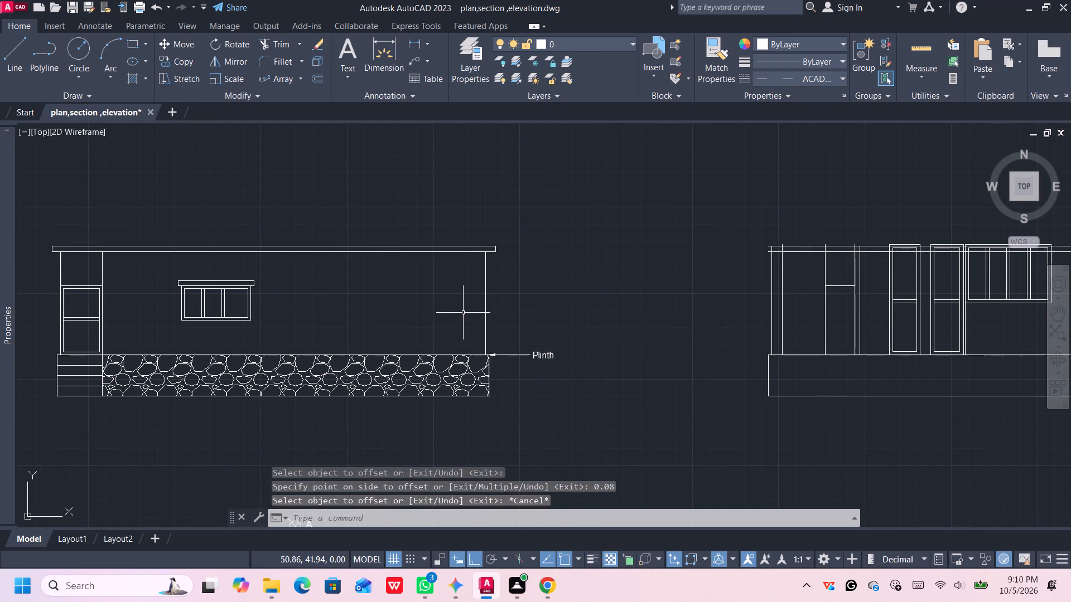
key("e")
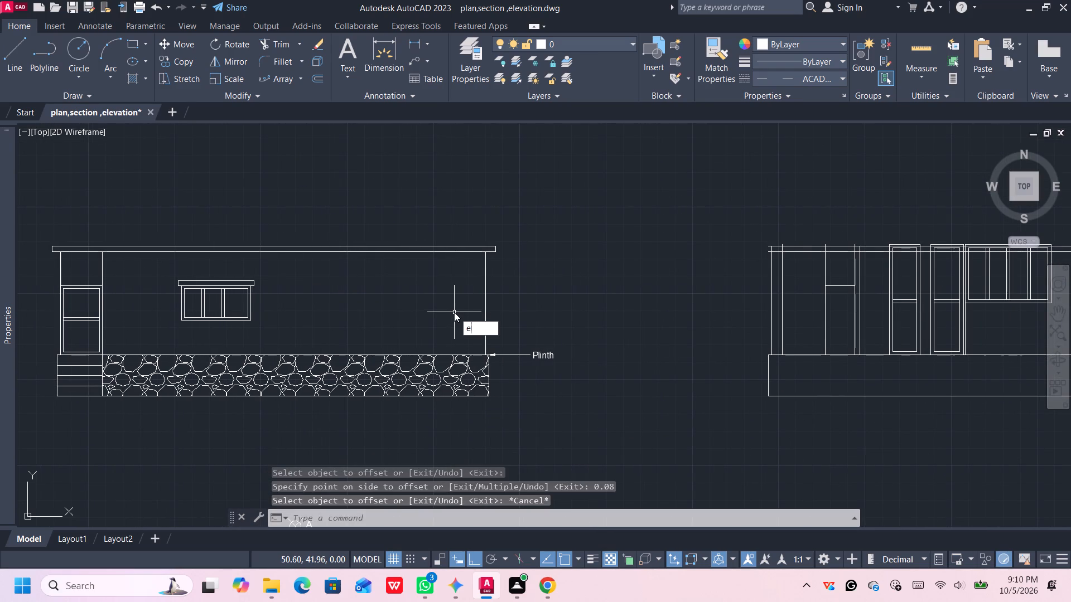
key("x")
key("Return")
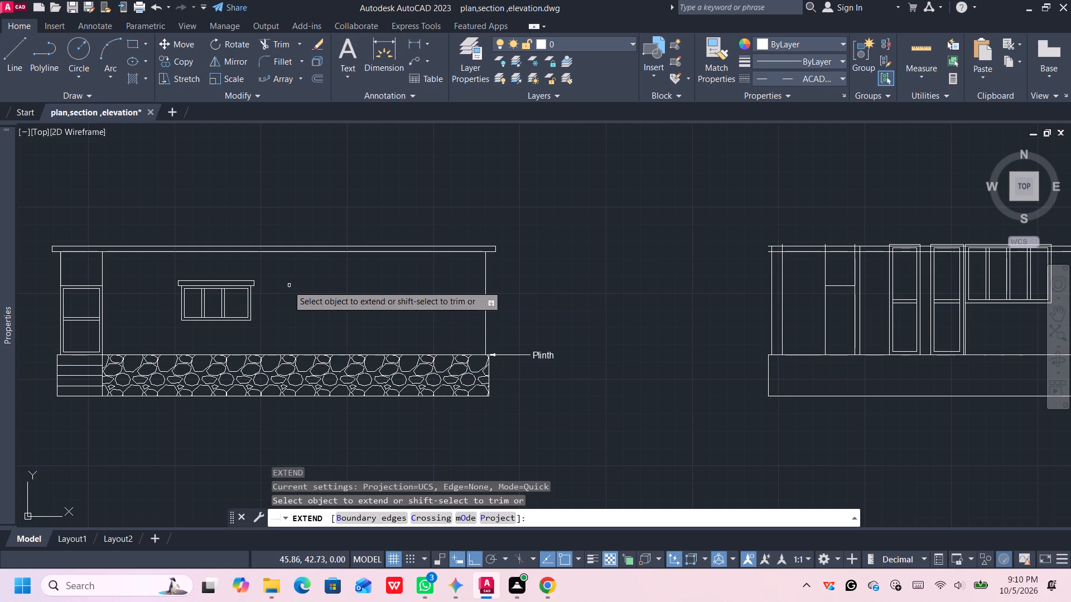
scroll(244, 285, "up", 3)
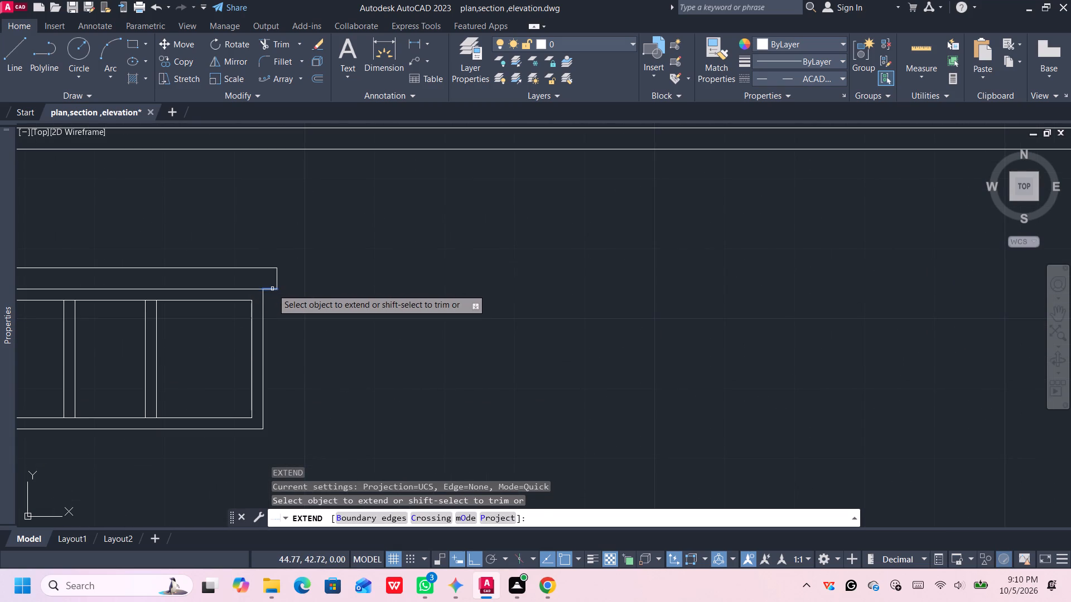
left_click(272, 289)
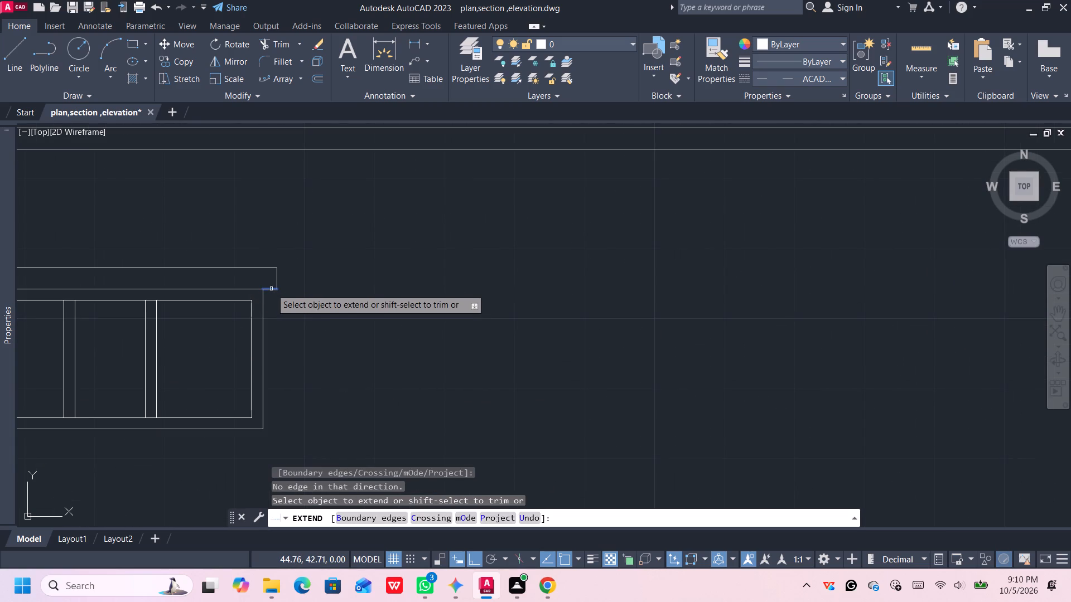
scroll(270, 269, "down", 4)
scroll(270, 269, "up", 1)
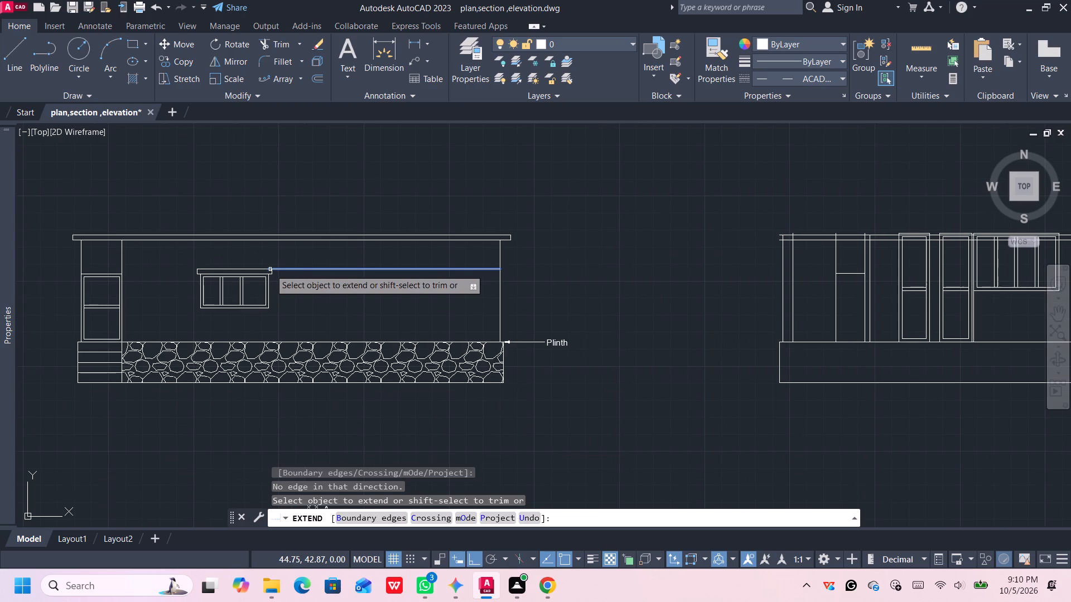
left_click(270, 269)
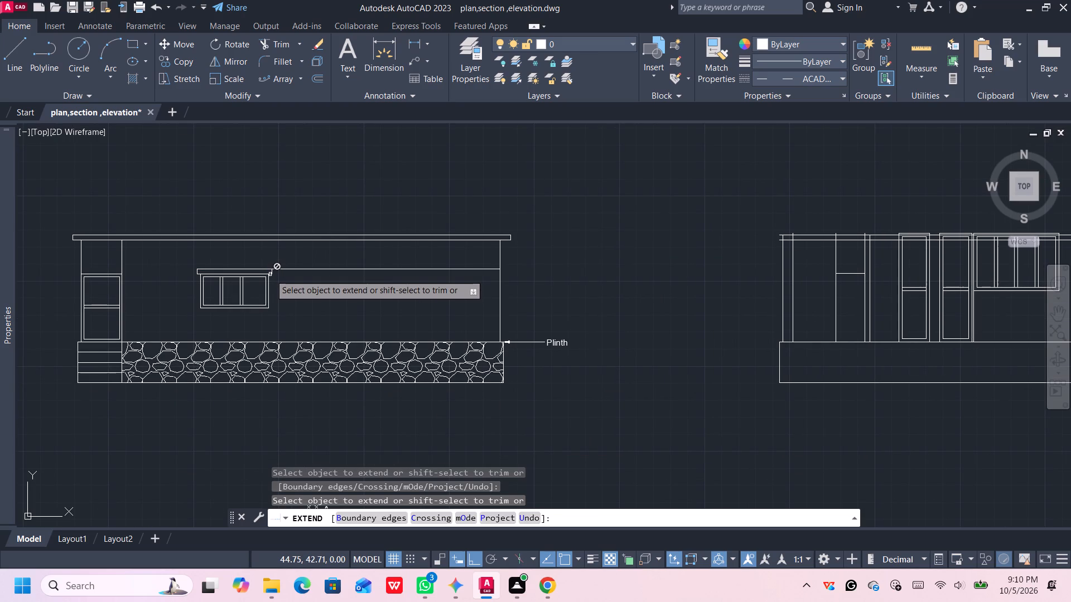
scroll(270, 274, "up", 2)
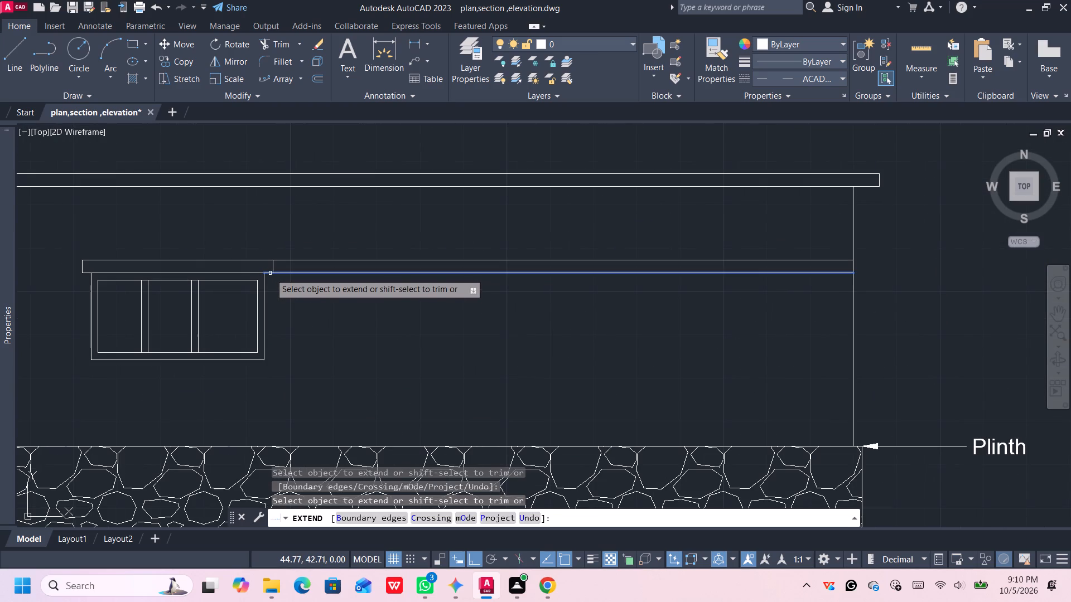
left_click(270, 273)
middle_click_drag(792, 269, 725, 273)
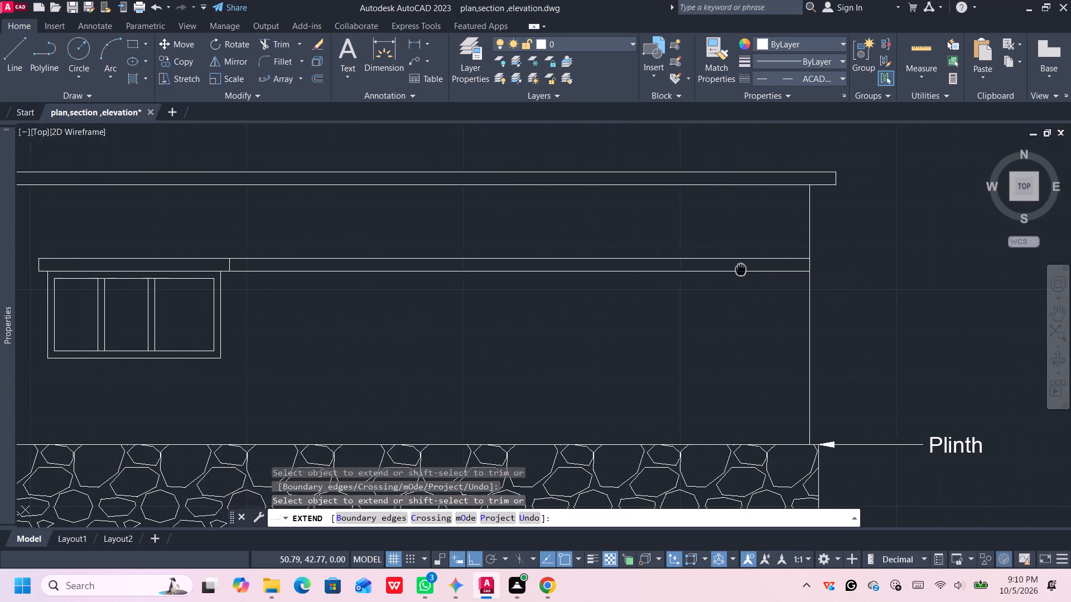
middle_click_drag(725, 273, 718, 275)
key("Escape")
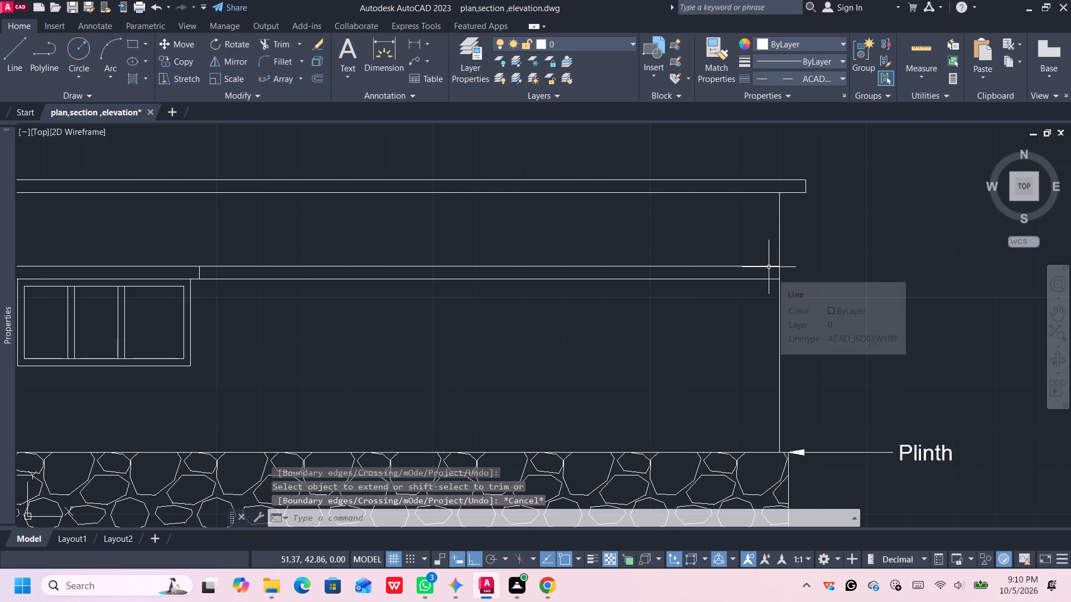
Draw lines closing the extended lintel band with a 0.3 overhang beyond the right wall, matching the band's depth.
key("l")
key("Return")
left_click(779, 268)
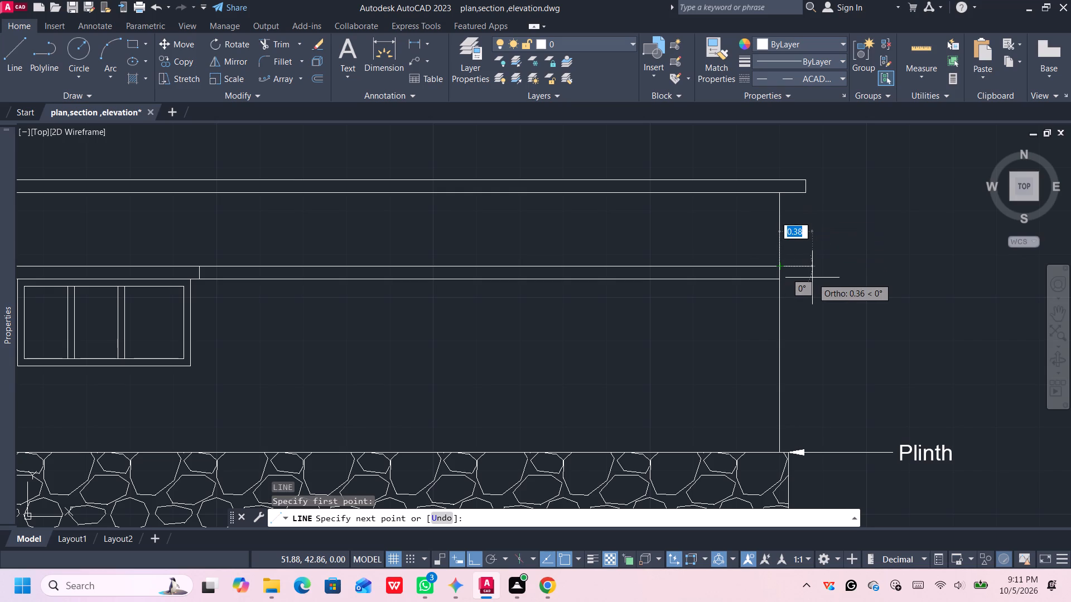
key("0")
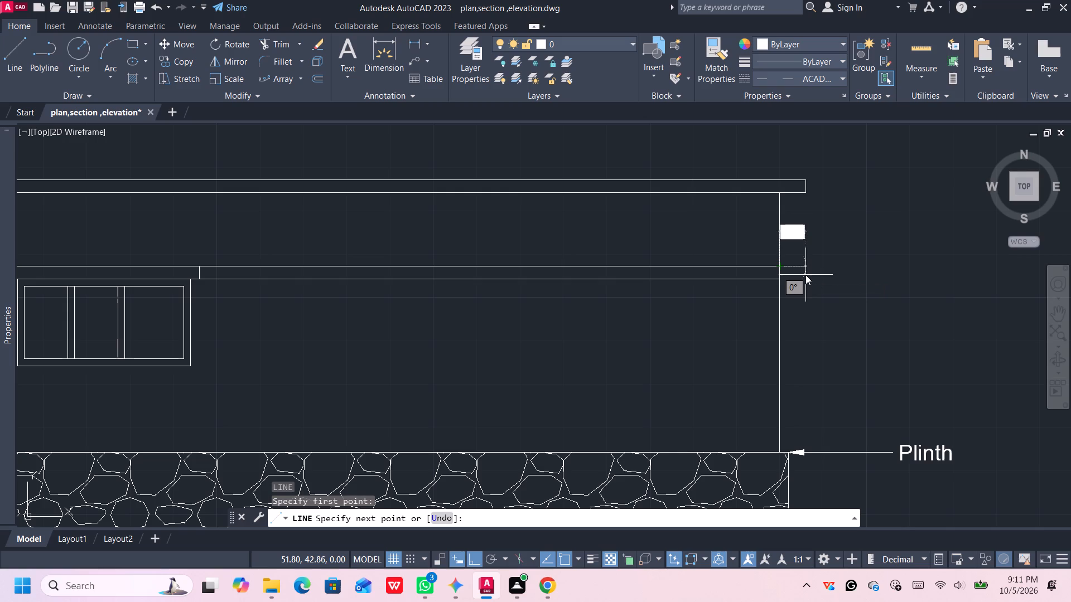
type(".3")
key("Return")
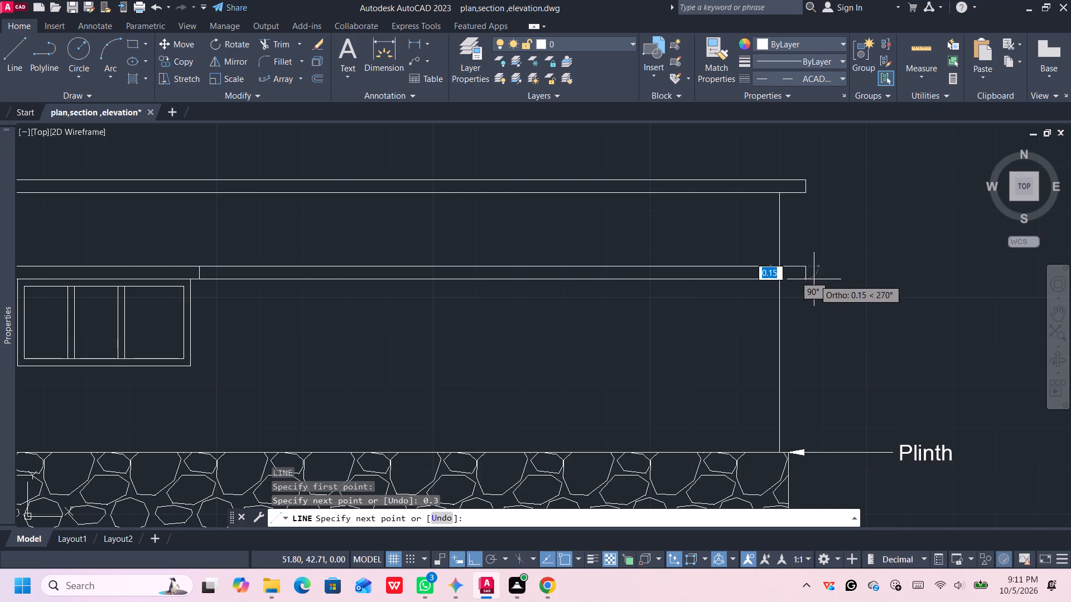
scroll(805, 283, "up", 2)
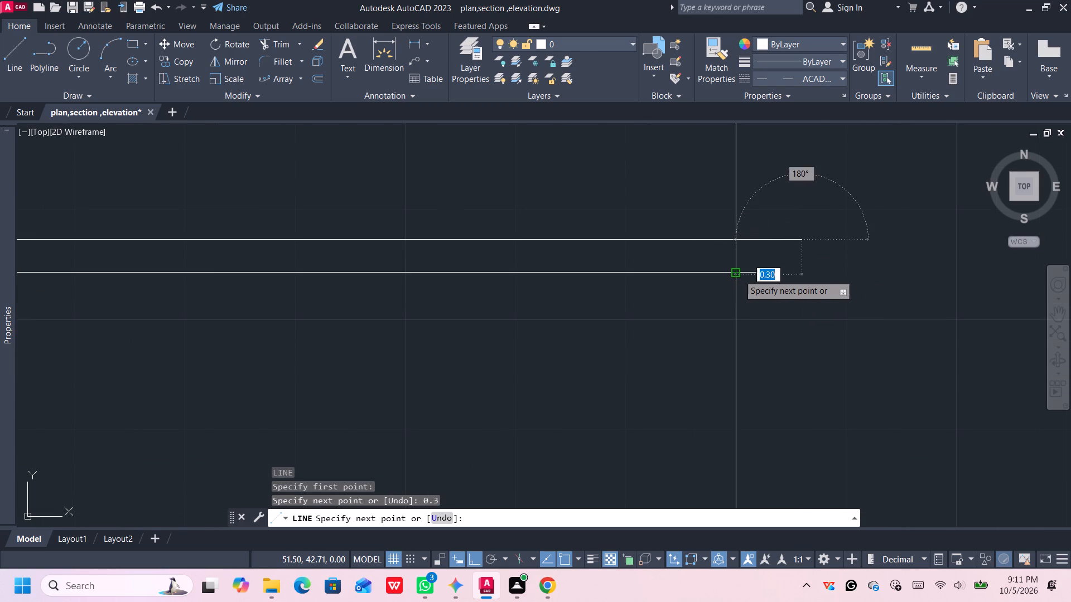
left_click(801, 273)
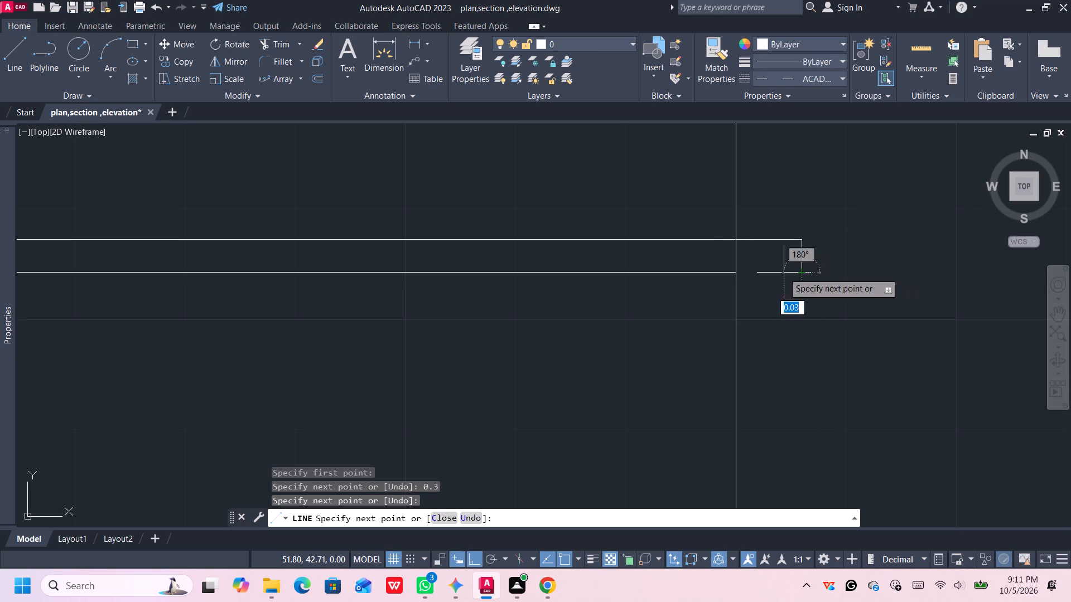
left_click(736, 274)
key("Return")
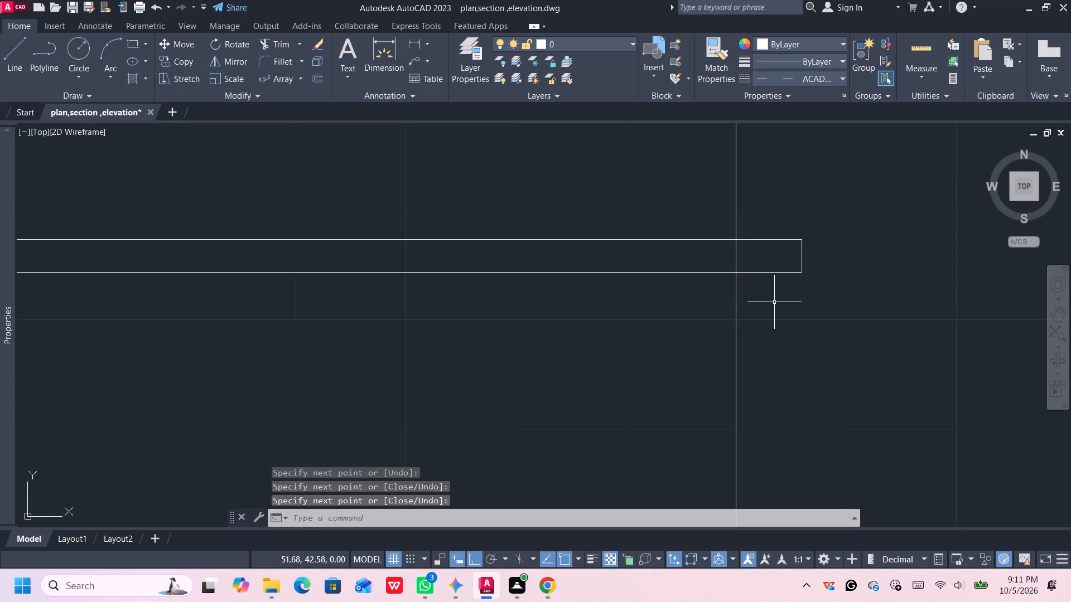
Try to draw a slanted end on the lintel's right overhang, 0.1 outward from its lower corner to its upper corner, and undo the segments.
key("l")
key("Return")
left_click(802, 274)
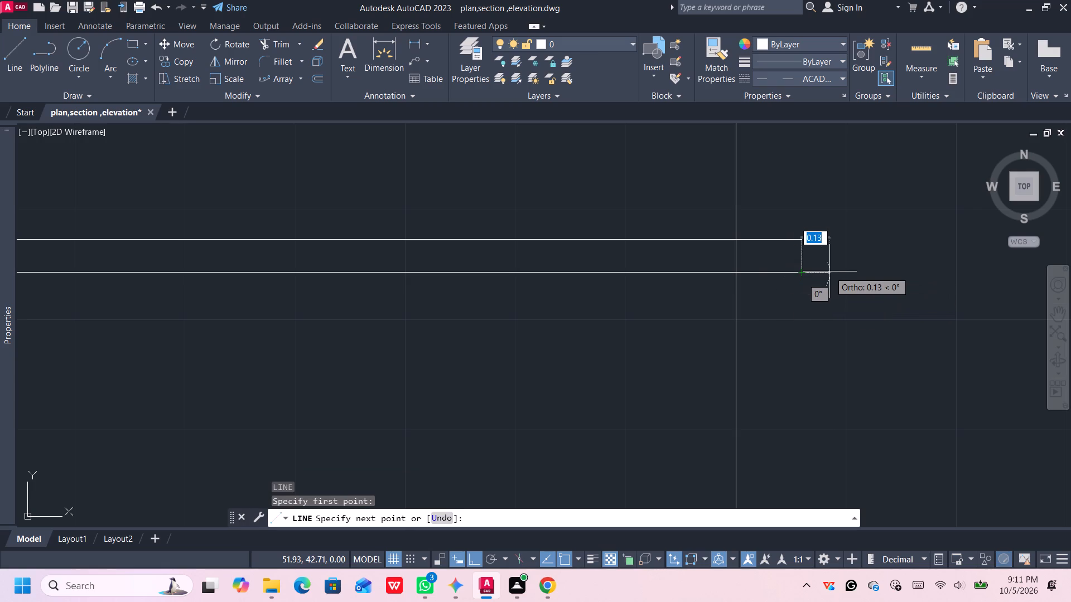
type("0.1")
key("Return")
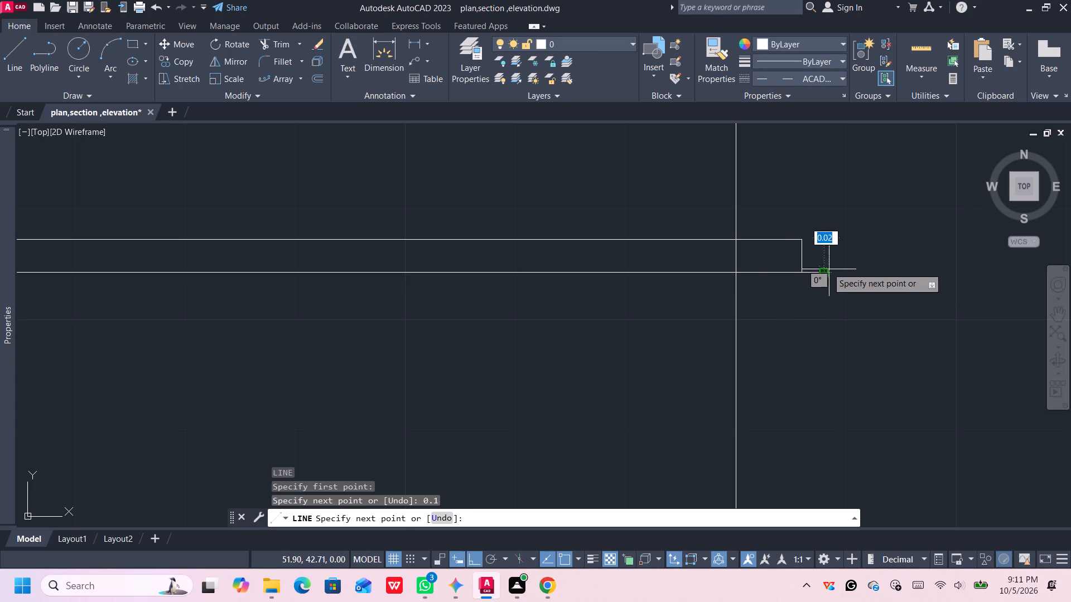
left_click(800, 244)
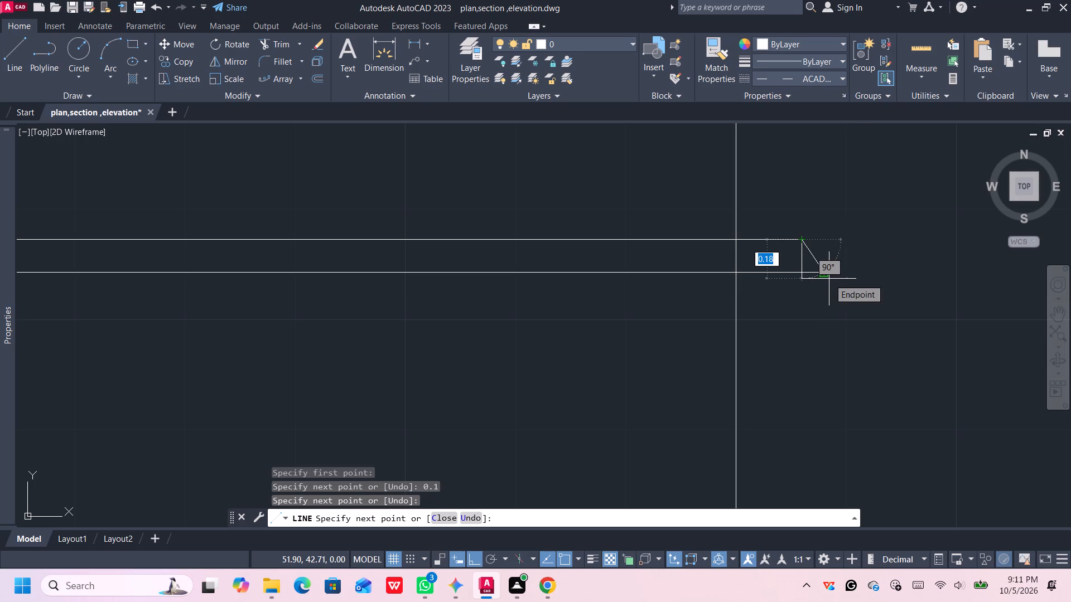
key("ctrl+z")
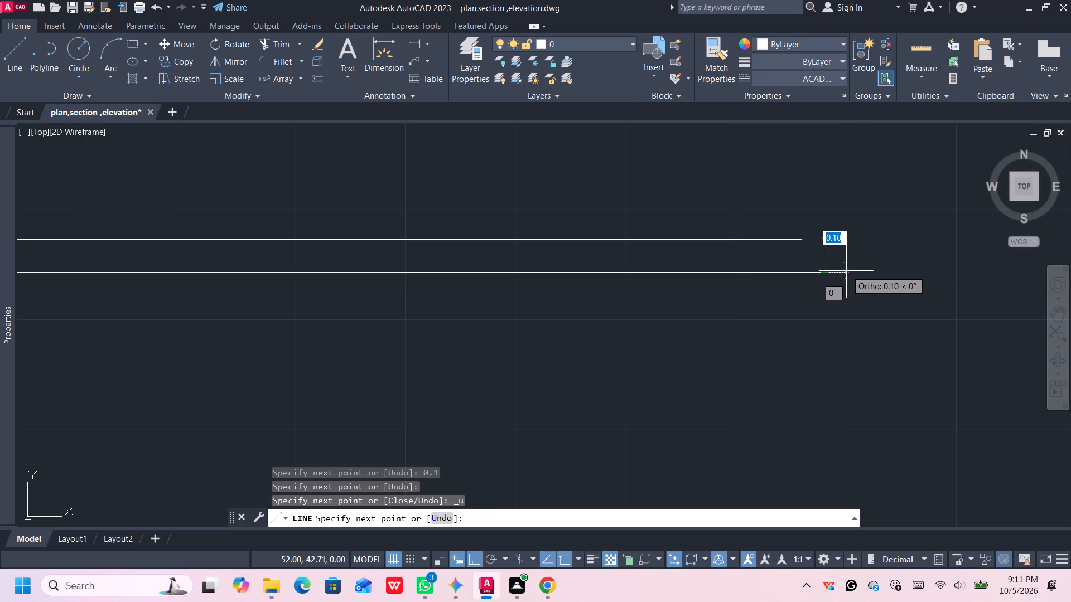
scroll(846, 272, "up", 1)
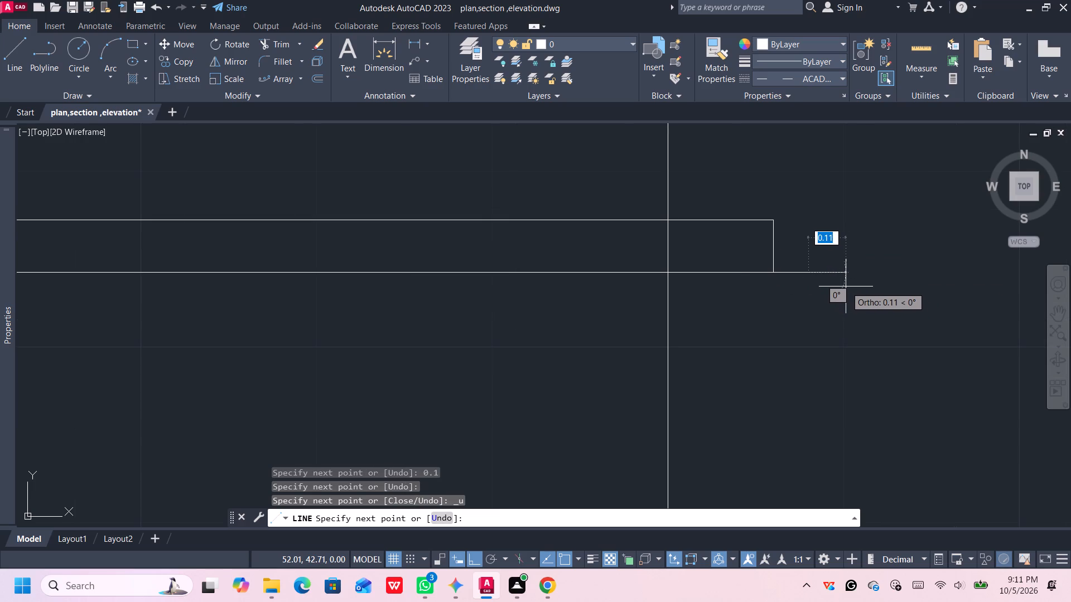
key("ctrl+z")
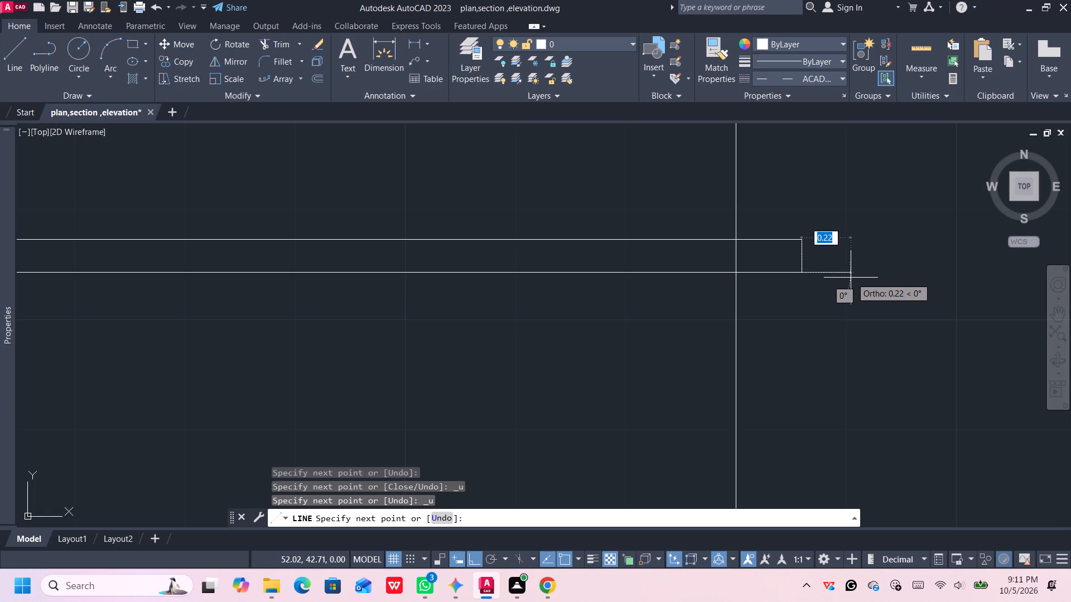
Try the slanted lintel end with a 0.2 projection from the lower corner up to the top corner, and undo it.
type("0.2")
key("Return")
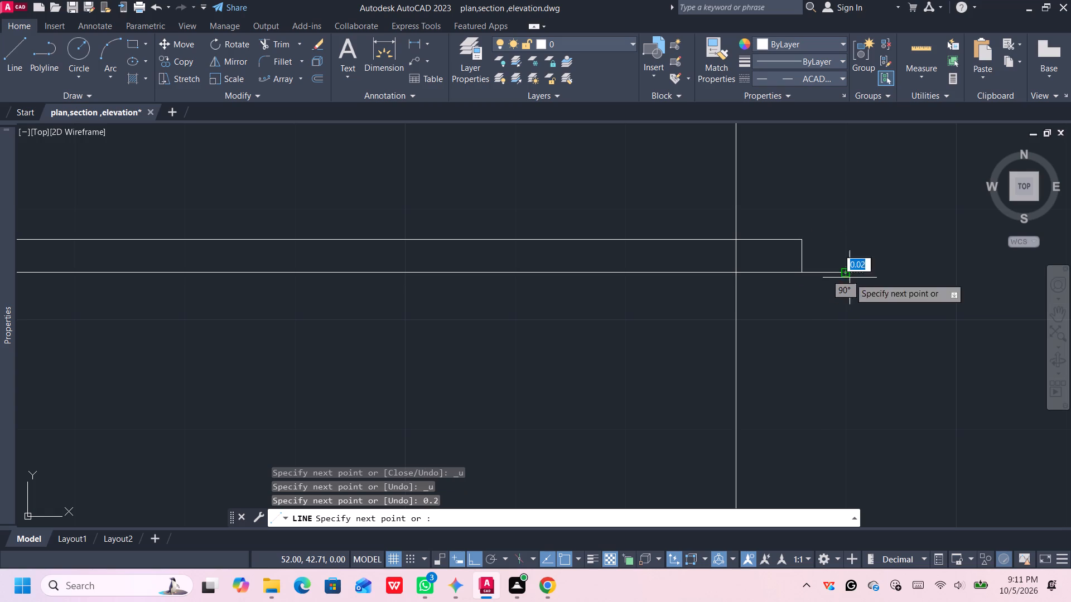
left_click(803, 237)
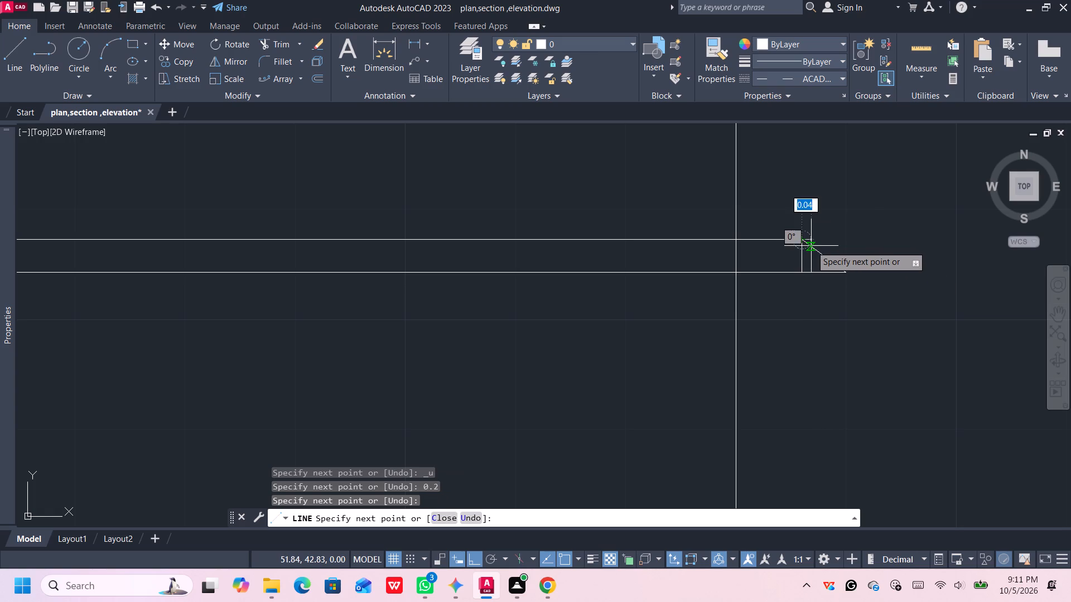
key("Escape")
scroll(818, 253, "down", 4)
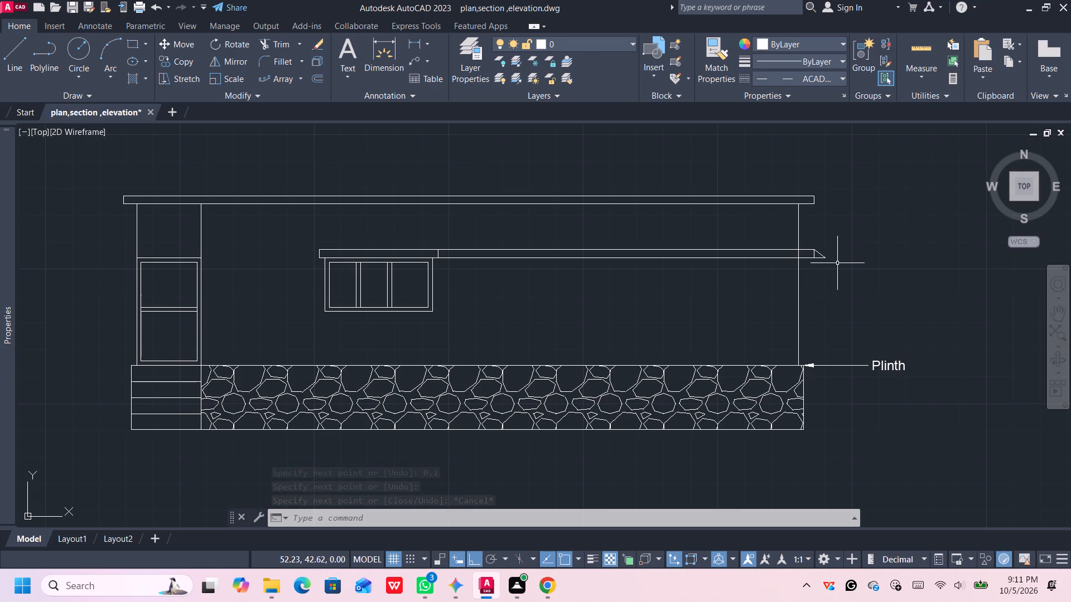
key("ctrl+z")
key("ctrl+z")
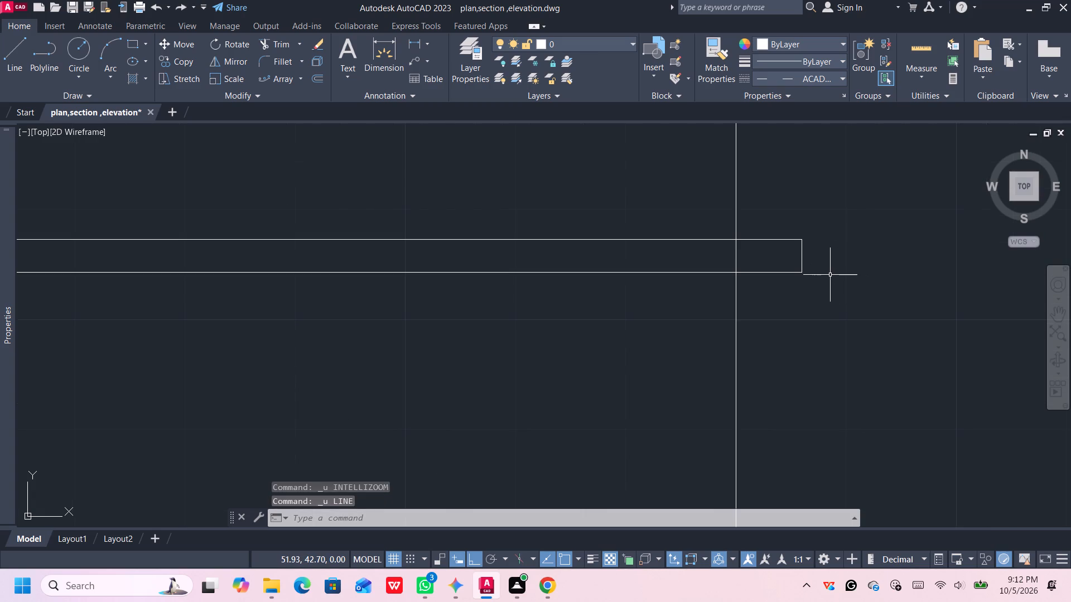
Draw a slanted end from 0.1 beyond the overhang's lower corner up to its top corner, and erase the vertical end line.
key("l")
key("Return")
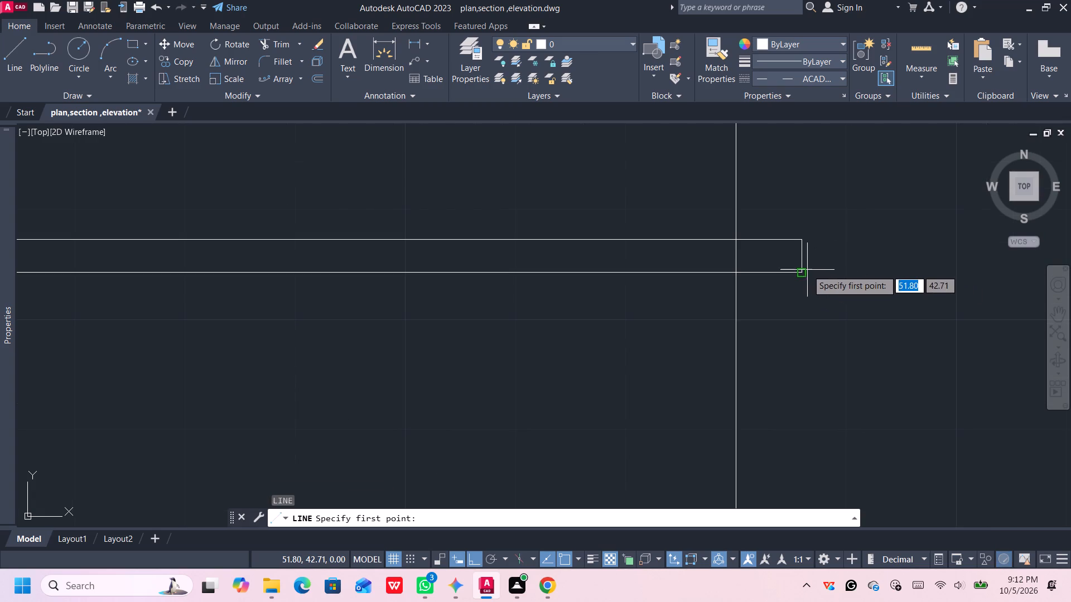
left_click(803, 271)
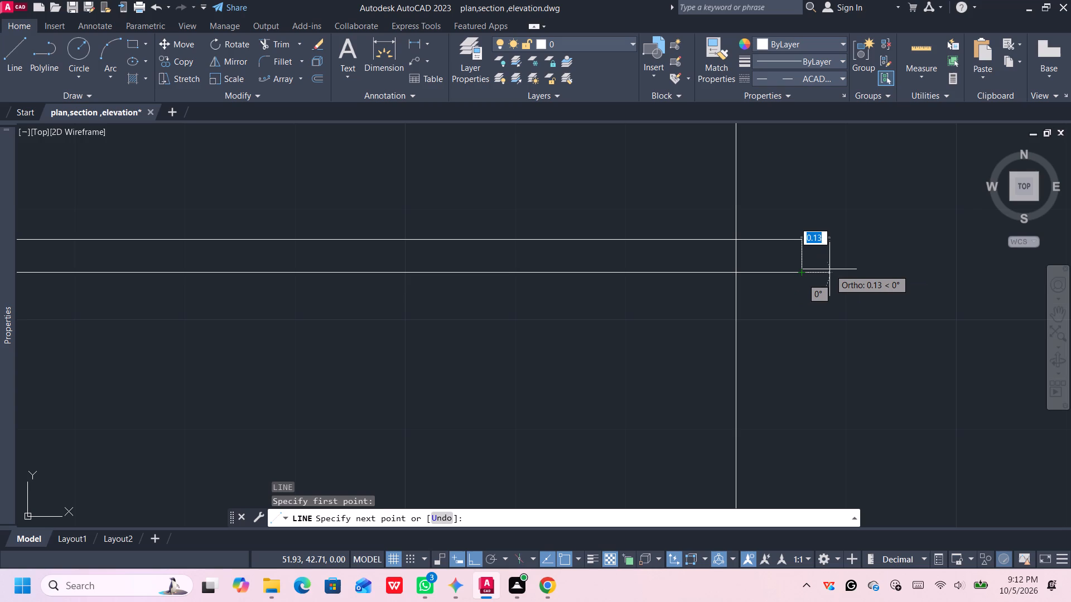
type("0.1")
key("Return")
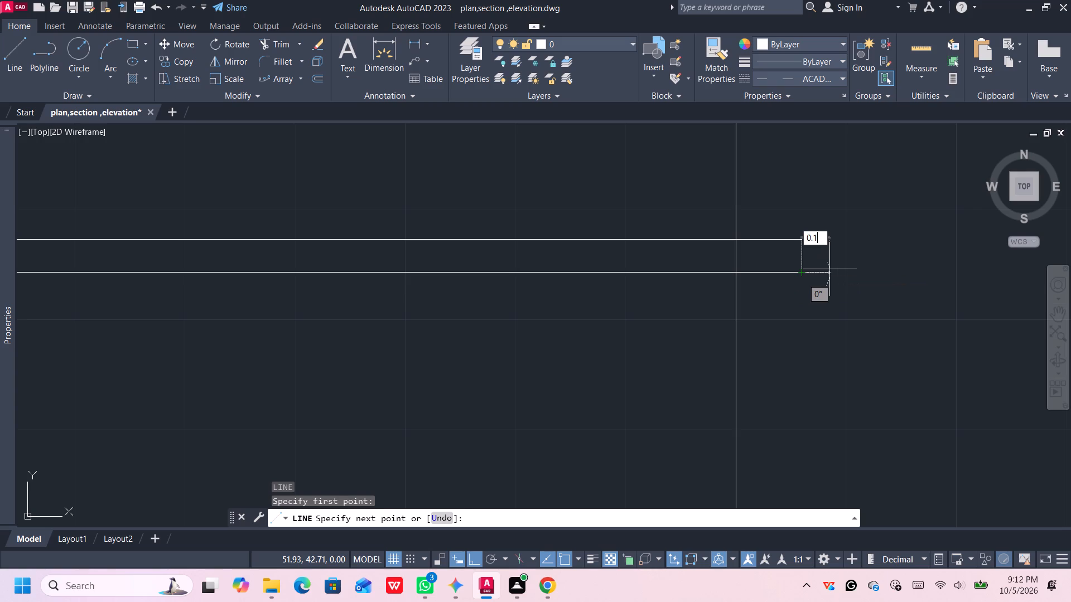
left_click(803, 241)
key("Return")
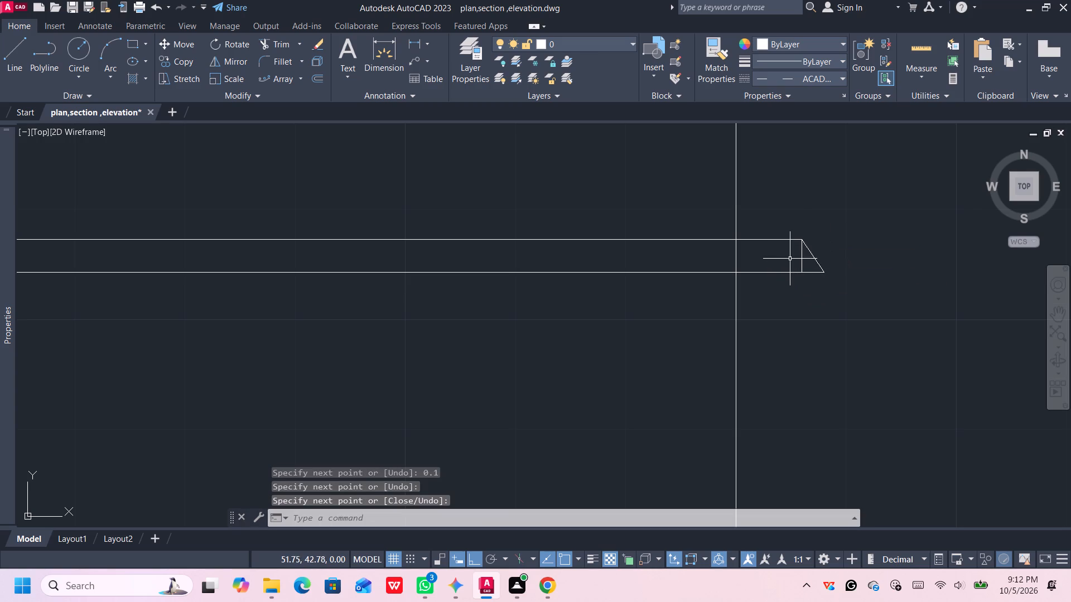
left_click(800, 264)
key("Delete")
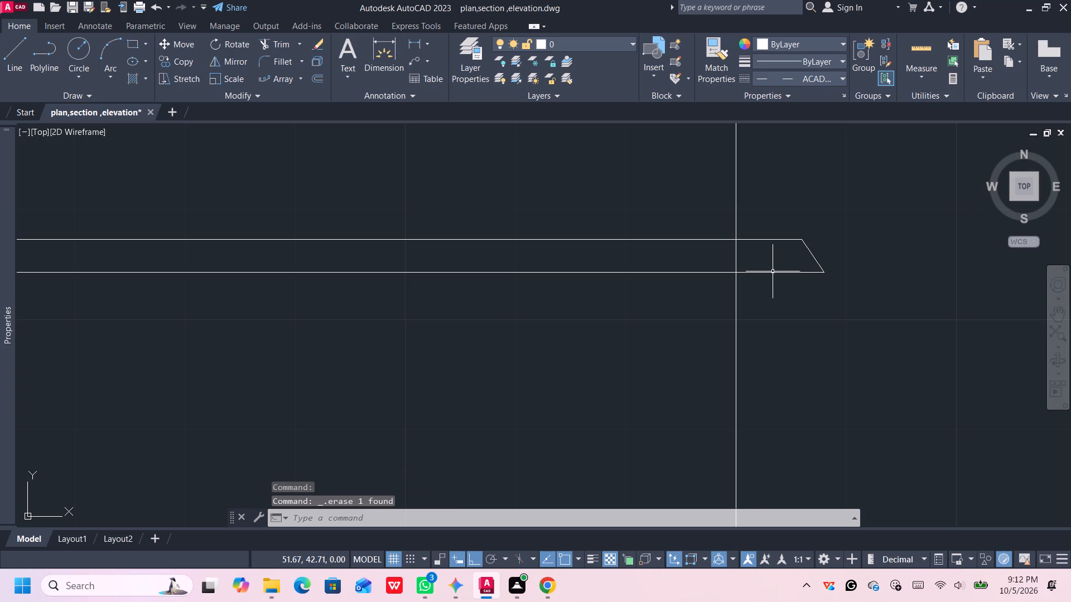
Erase the two long horizontal band lines running between the window lintel and the elevation's right wall line.
scroll(770, 268, "down", 1)
middle_click_drag(770, 268, 829, 280)
left_click(707, 242)
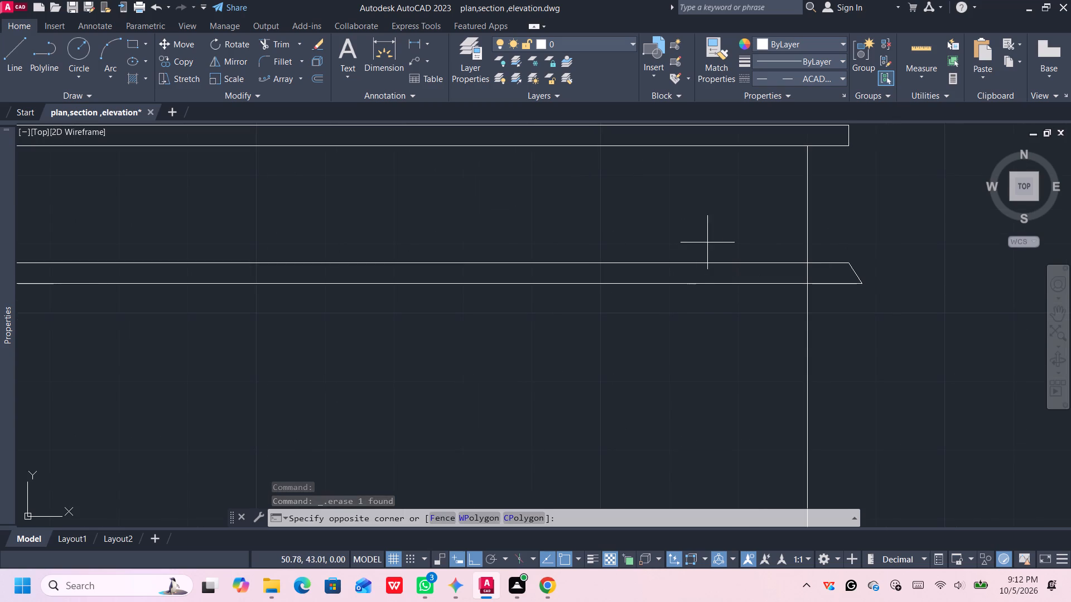
left_click(695, 324)
scroll(696, 323, "down", 2)
middle_click_drag(697, 322, 715, 322)
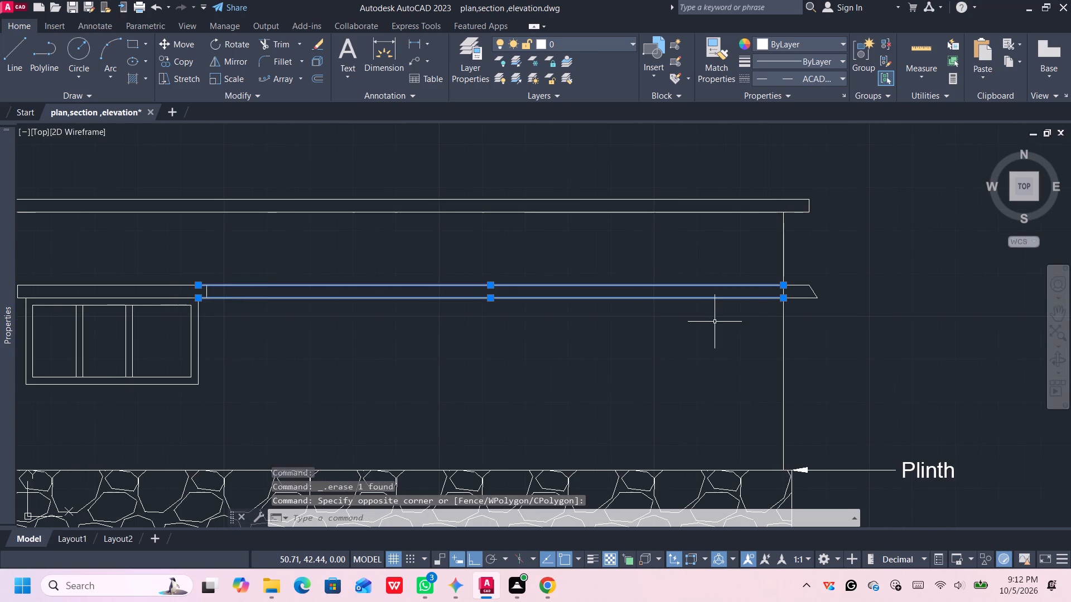
key("Delete")
Extend the window lintel's top line to the short vertical line at its right end.
scroll(279, 328, "up", 1)
middle_click_drag(279, 328, 280, 328)
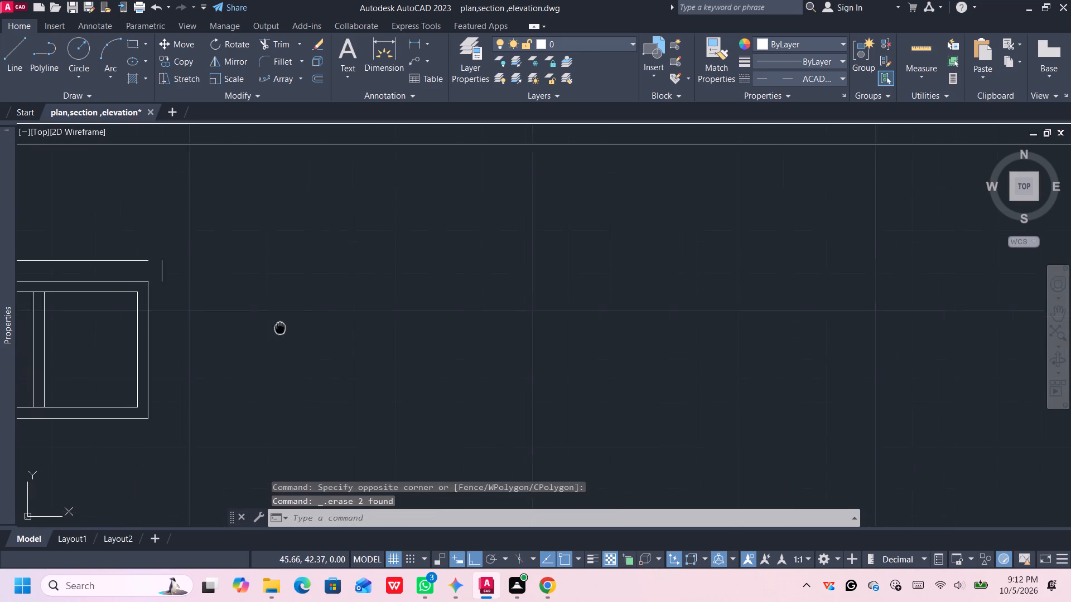
middle_click_drag(280, 328, 408, 326)
key("e")
key("x")
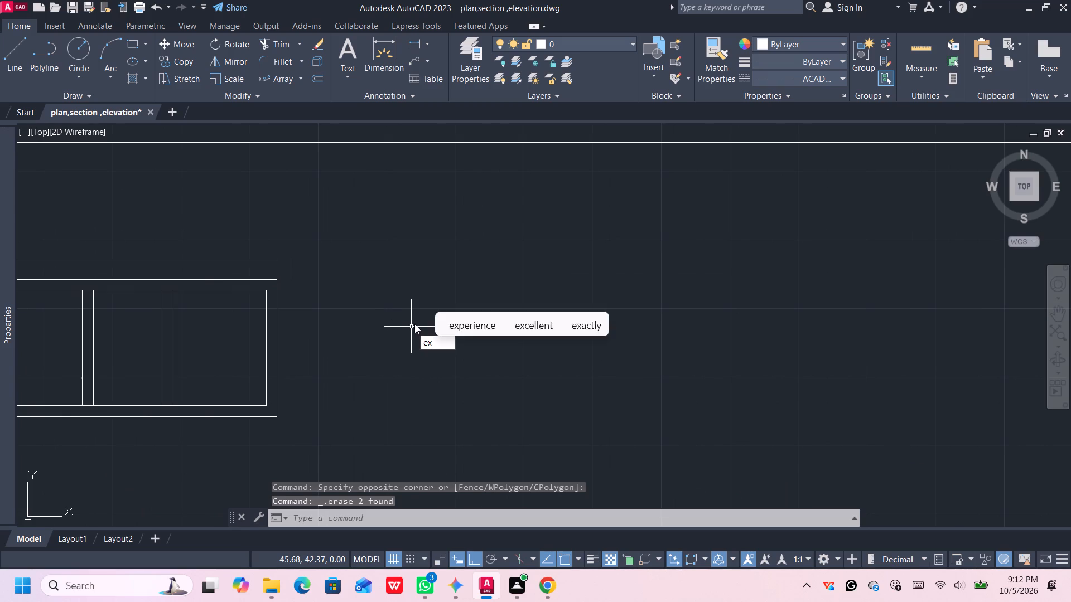
key("Return")
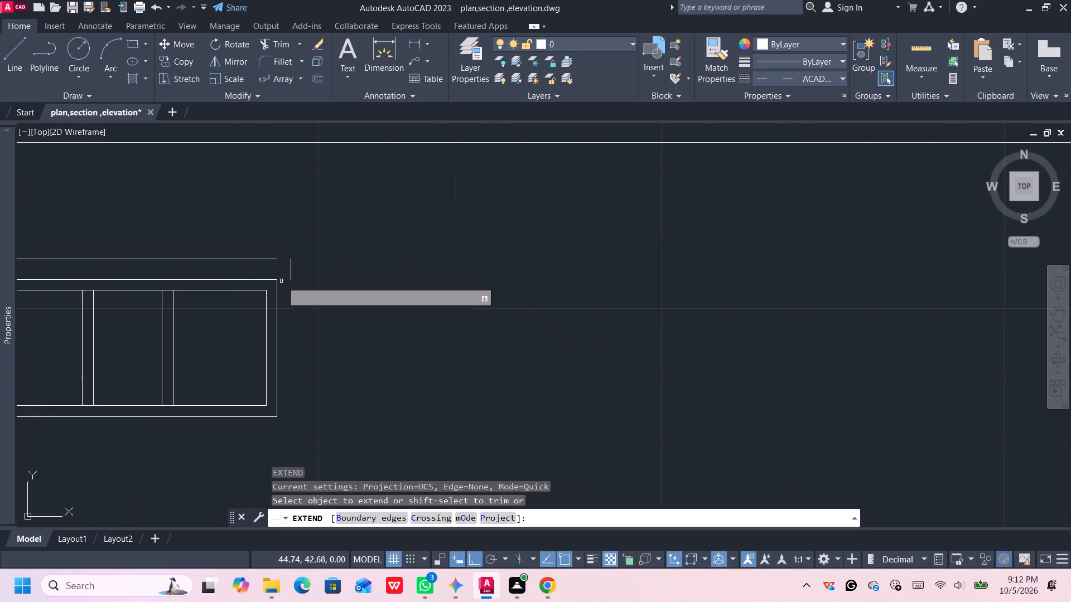
left_click(274, 259)
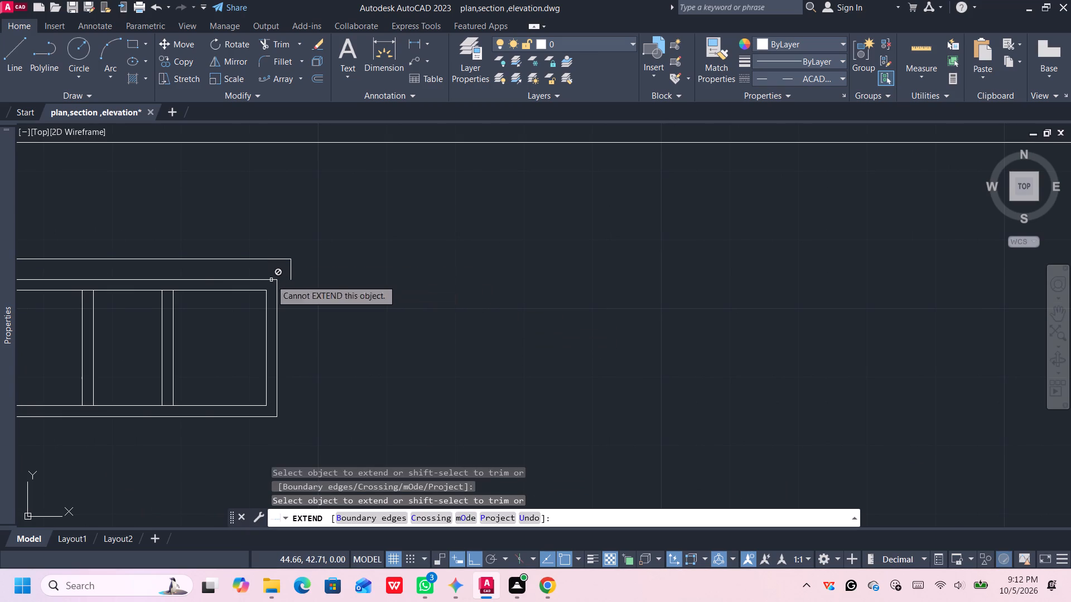
scroll(271, 280, "down", 2)
scroll(271, 280, "up", 1)
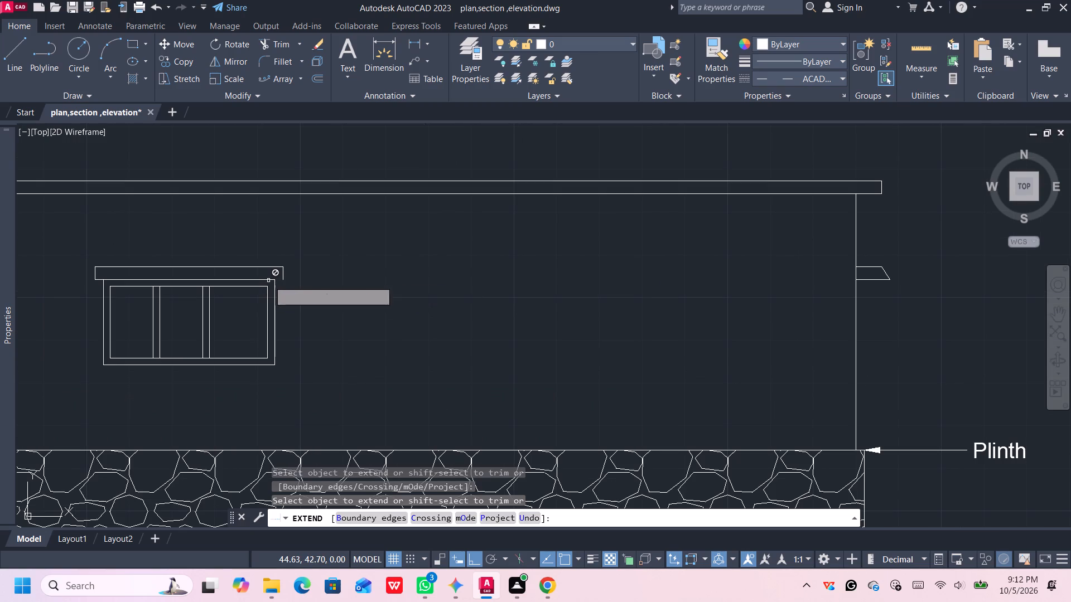
key("Escape")
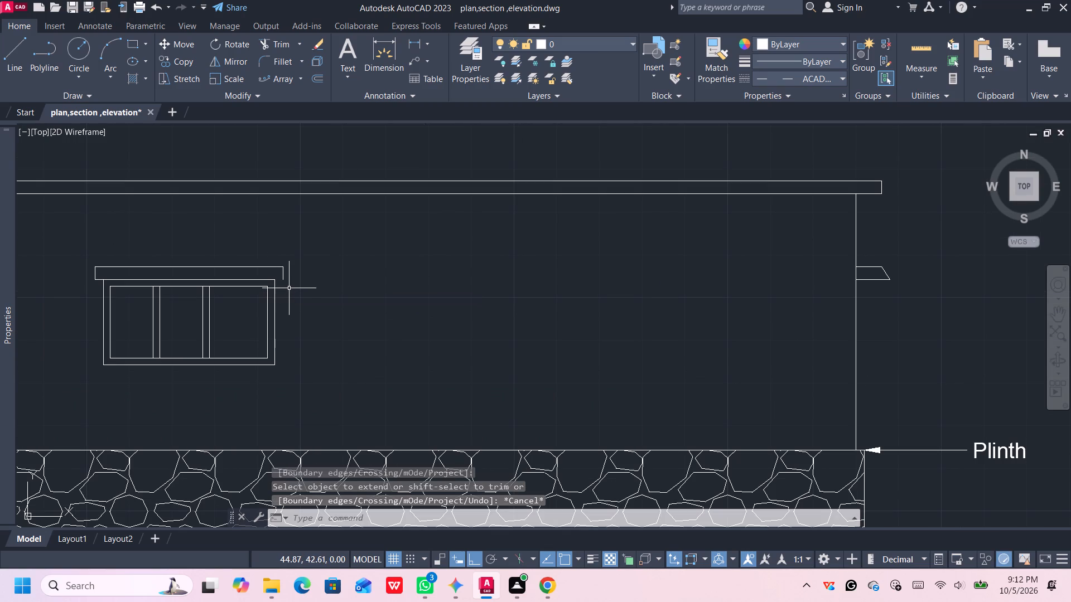
Draw the missing bottom segment of the window lintel, from the window's top right corner to the lintel's right end.
key("l")
key("Return")
left_click(278, 280)
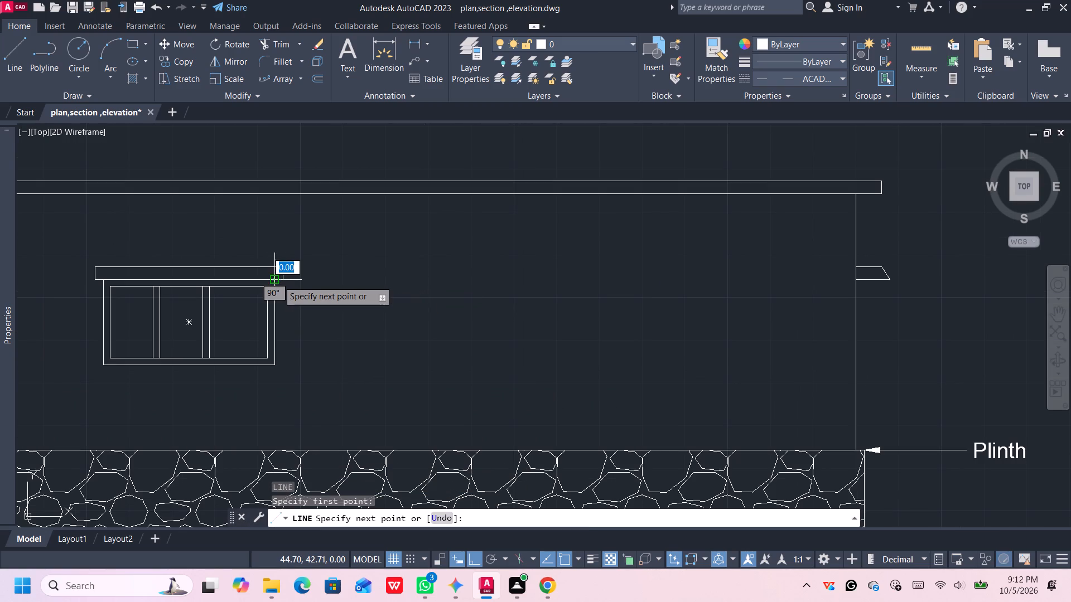
left_click(280, 282)
key("space")
scroll(302, 314, "down", 1)
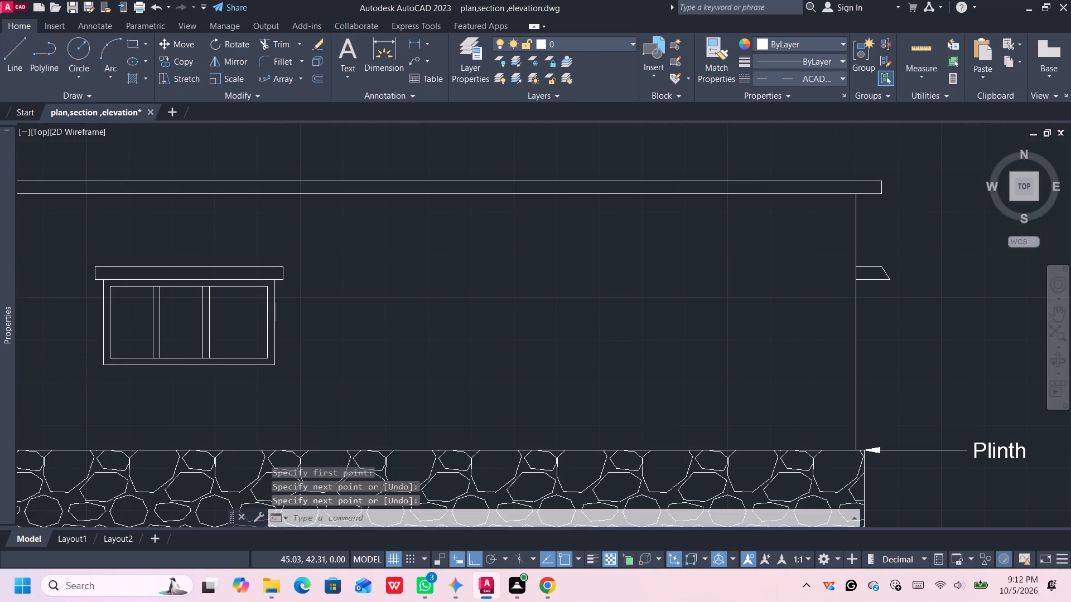
Examine the unfinished second elevation with its doors and window, comparing it with the completed elevation and the plan.
scroll(302, 314, "down", 1)
middle_click_drag(344, 358, 322, 325)
middle_click_drag(660, 365, 346, 328)
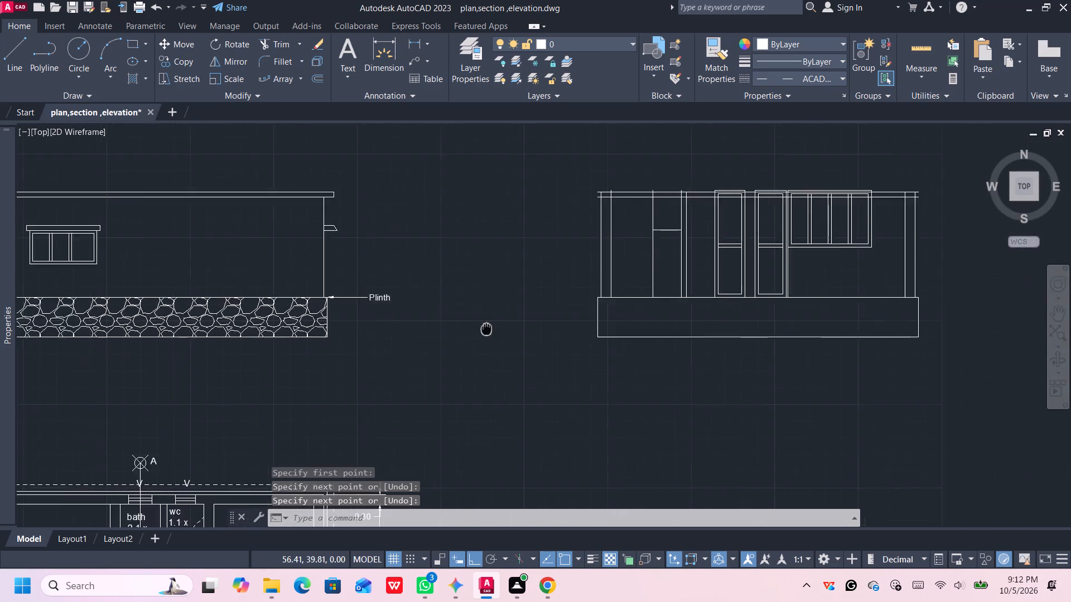
middle_click_drag(346, 328, 325, 334)
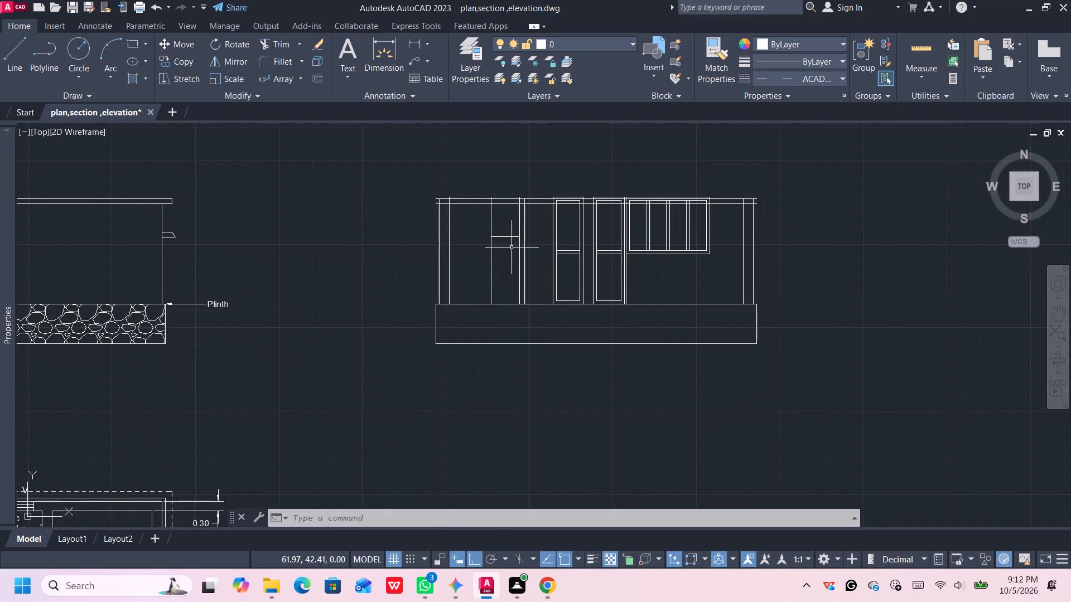
scroll(193, 266, "down", 1)
middle_click_drag(209, 274, 365, 280)
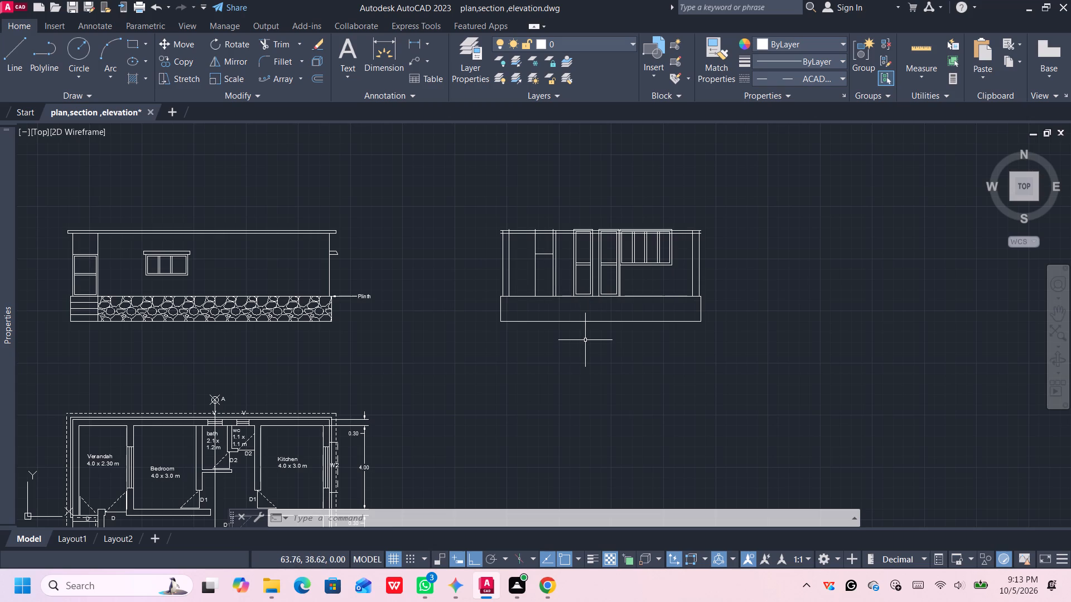
scroll(607, 247, "up", 2)
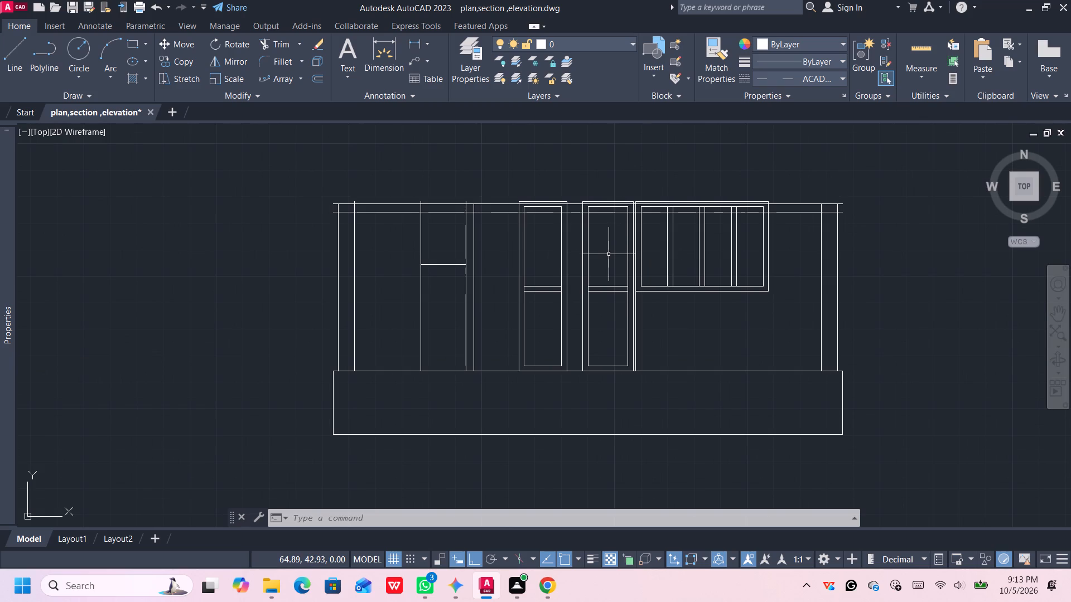
scroll(436, 260, "up", 1)
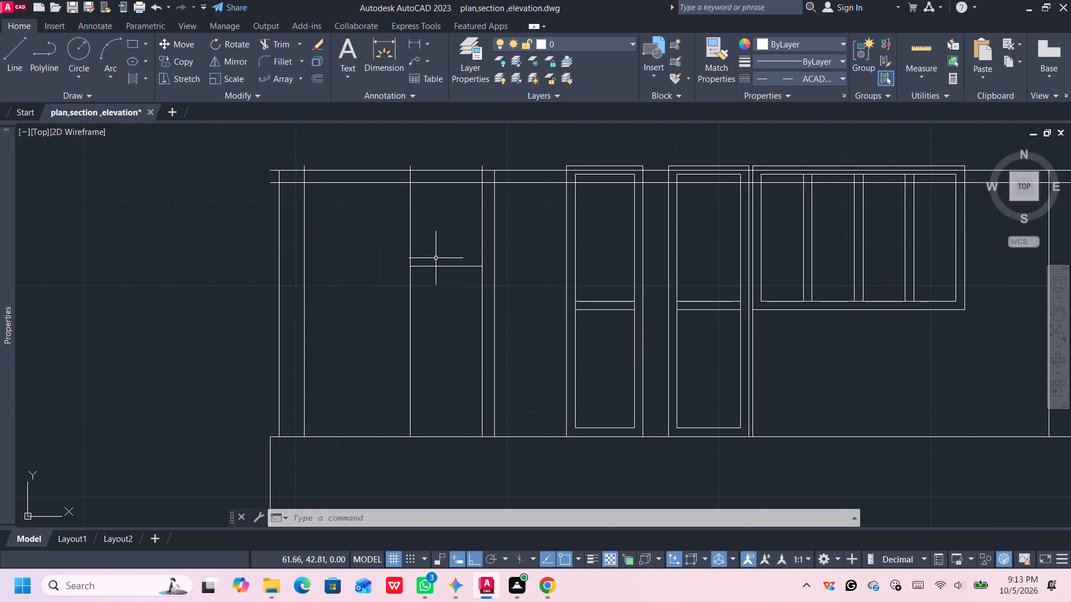
Erase the left framed door in the second elevation: outer and inner frames, both mid-rail lines and its top line.
left_click(432, 265)
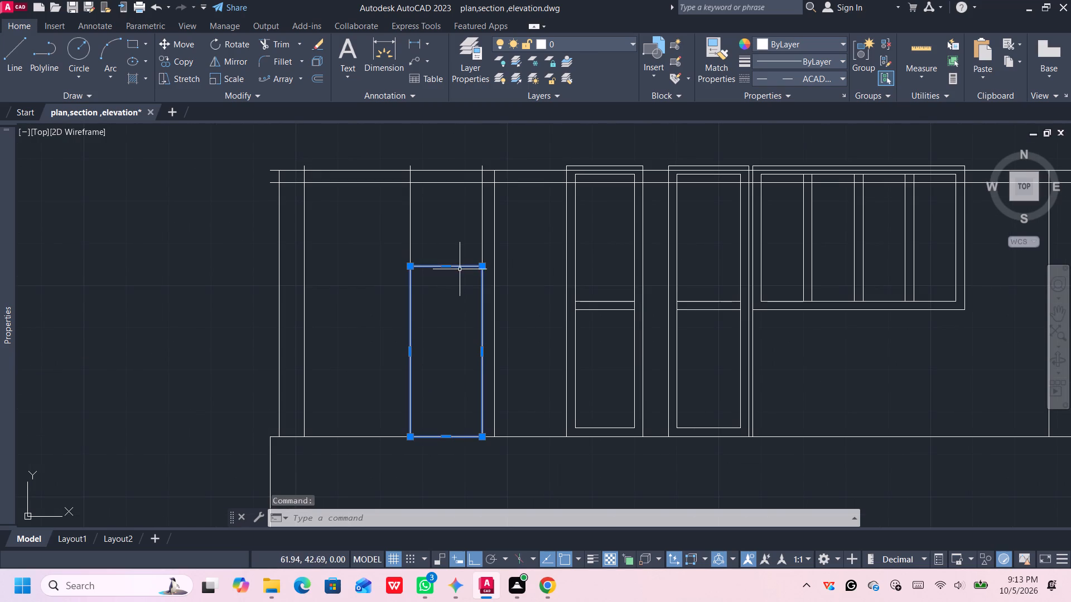
middle_click_drag(452, 323, 446, 317)
middle_click(445, 317)
middle_click_drag(440, 313, 434, 308)
middle_click(434, 308)
middle_click(434, 307)
middle_click_drag(765, 173, 761, 174)
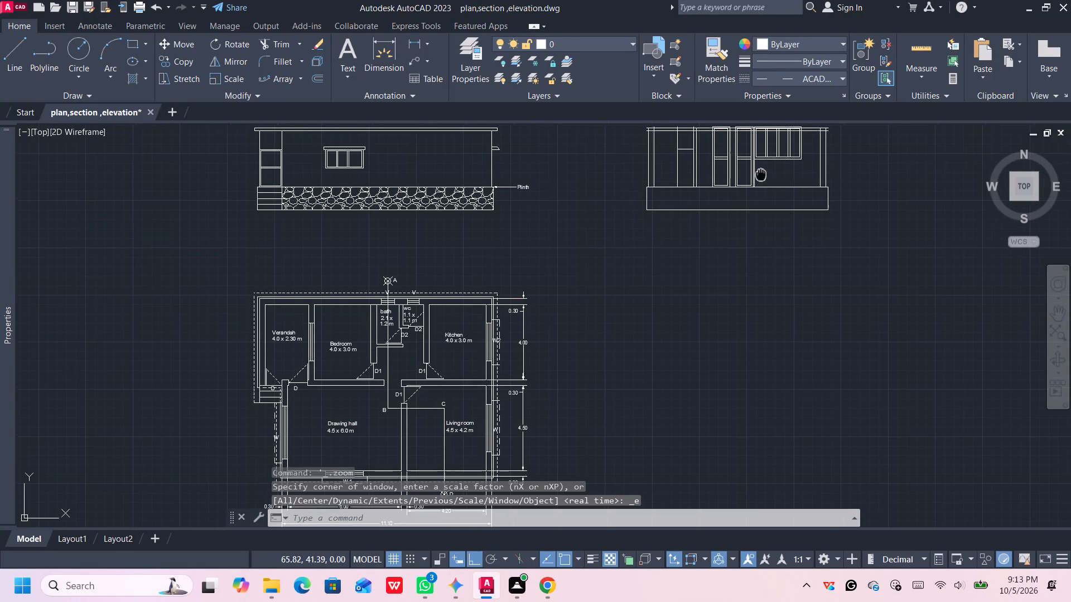
middle_click_drag(761, 174, 507, 275)
scroll(489, 263, "up", 3)
middle_click_drag(429, 229, 428, 231)
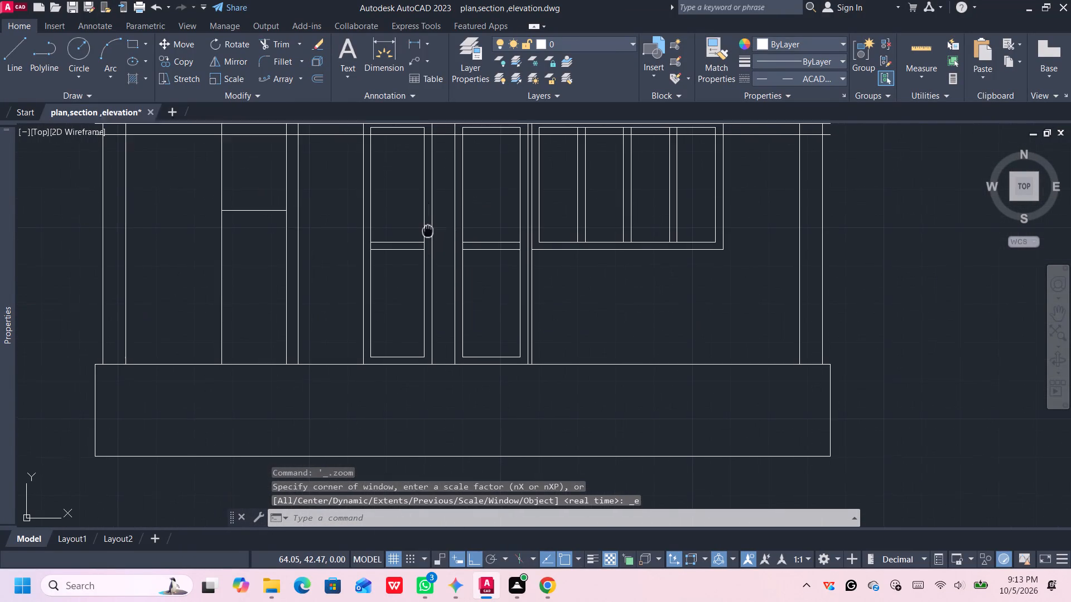
middle_click_drag(428, 231, 440, 261)
left_click(431, 245)
left_click(404, 341)
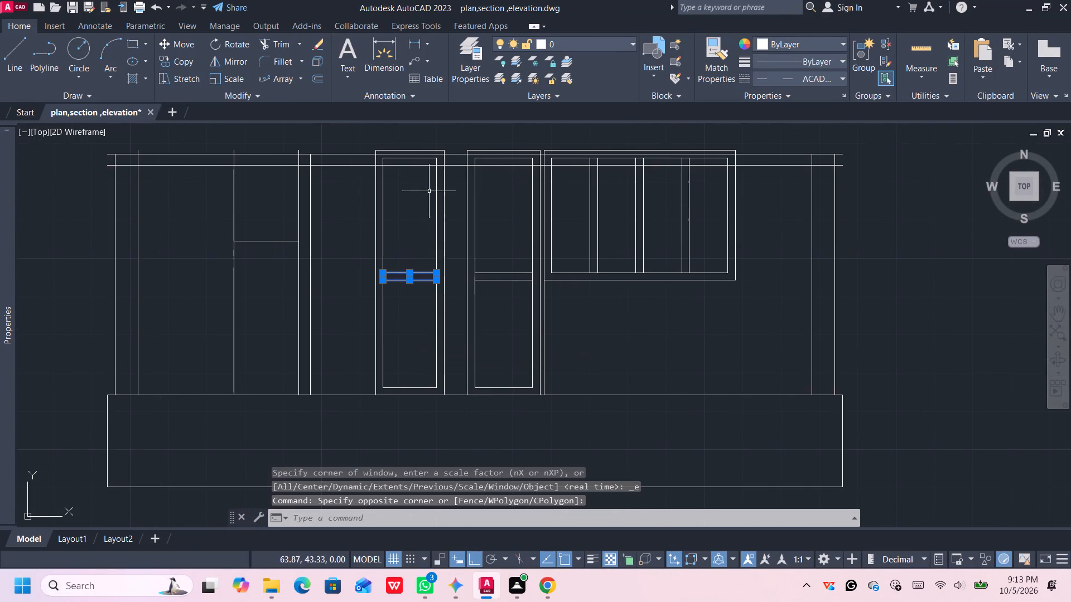
scroll(424, 157, "up", 2)
left_click(421, 160)
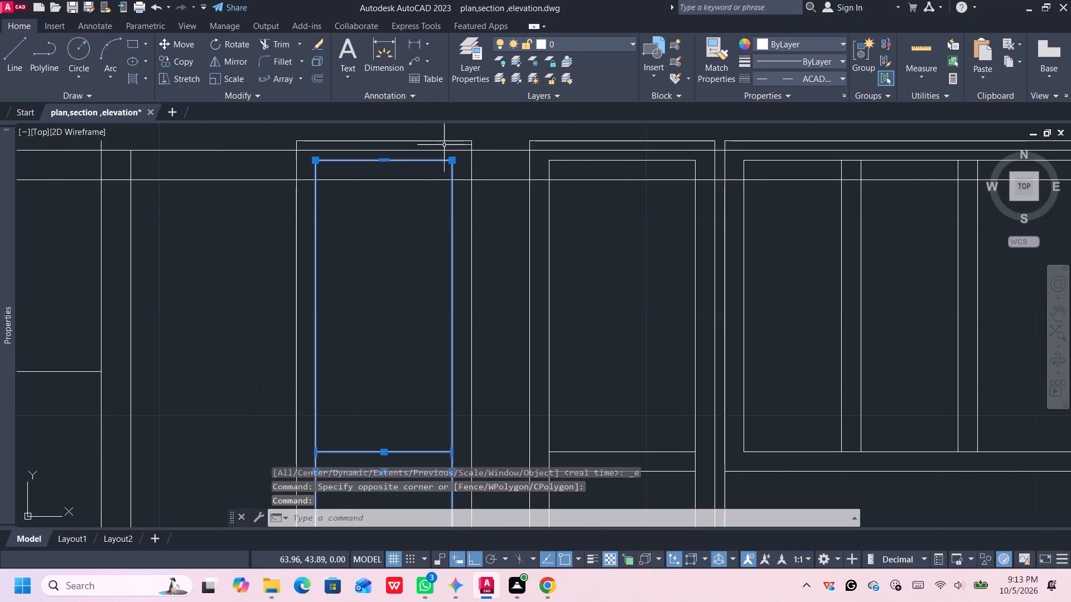
left_click(452, 141)
scroll(508, 210, "down", 2)
middle_click_drag(514, 239, 510, 233)
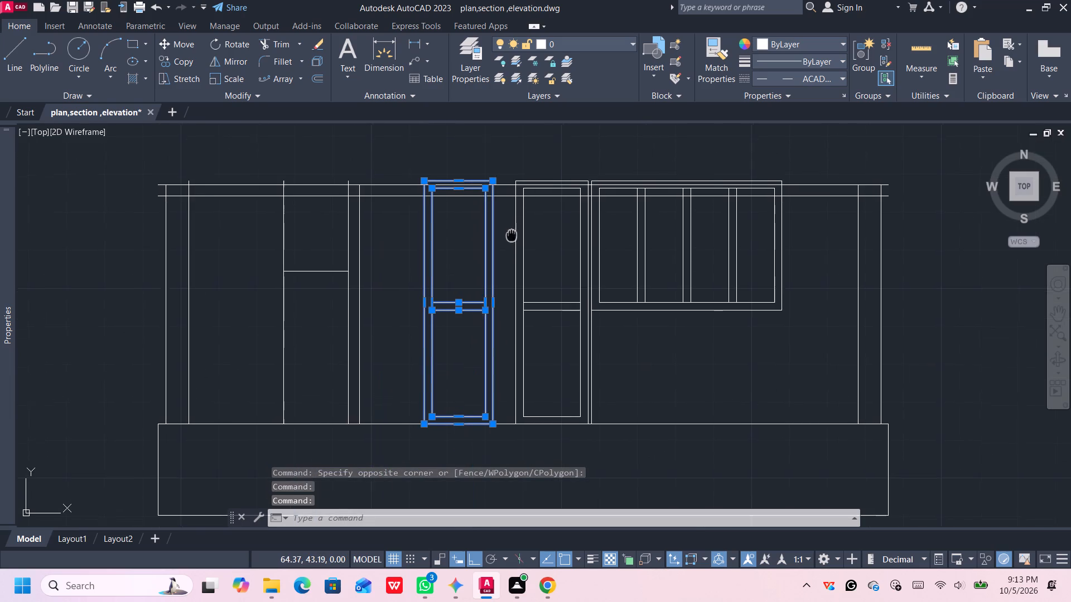
middle_click_drag(510, 233, 498, 198)
key("Delete")
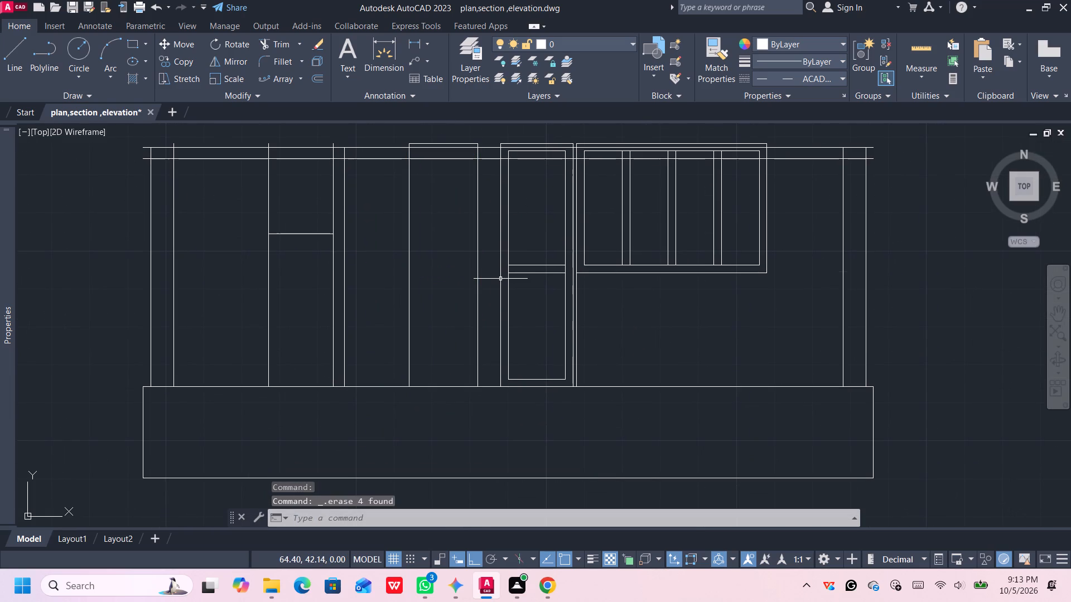
left_click(457, 141)
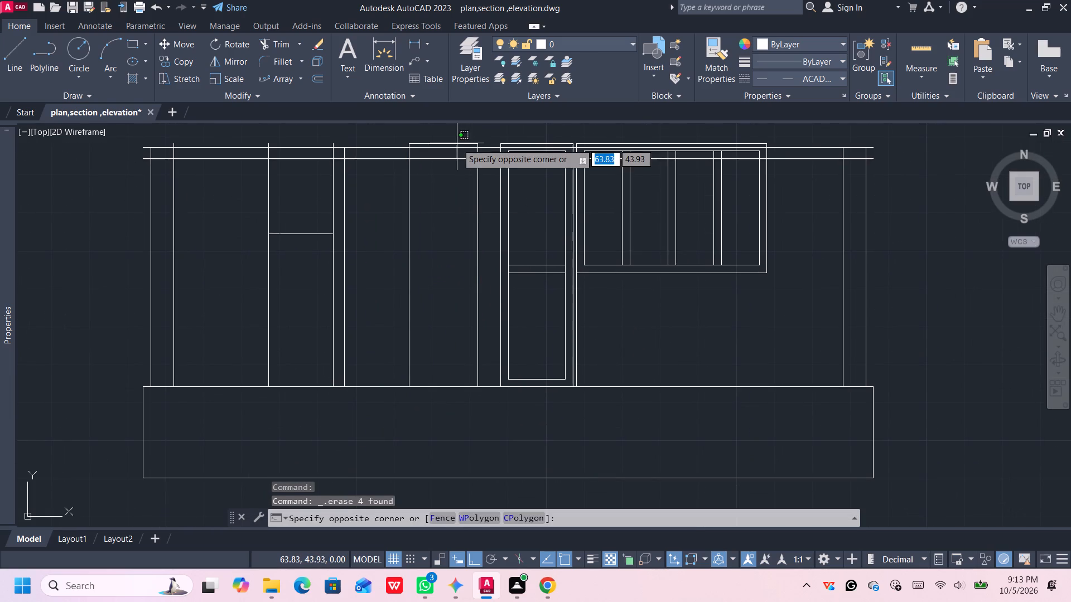
left_click(457, 143)
key("Delete")
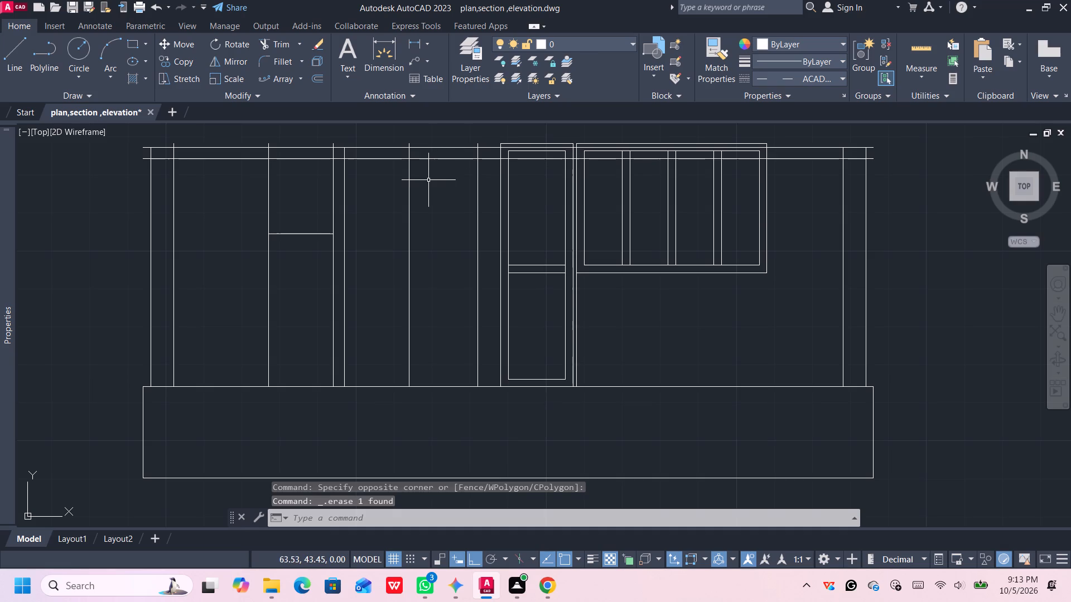
Erase the remaining framed door beside the window, including both frames, its mid-rail lines and its top line.
left_click(507, 196)
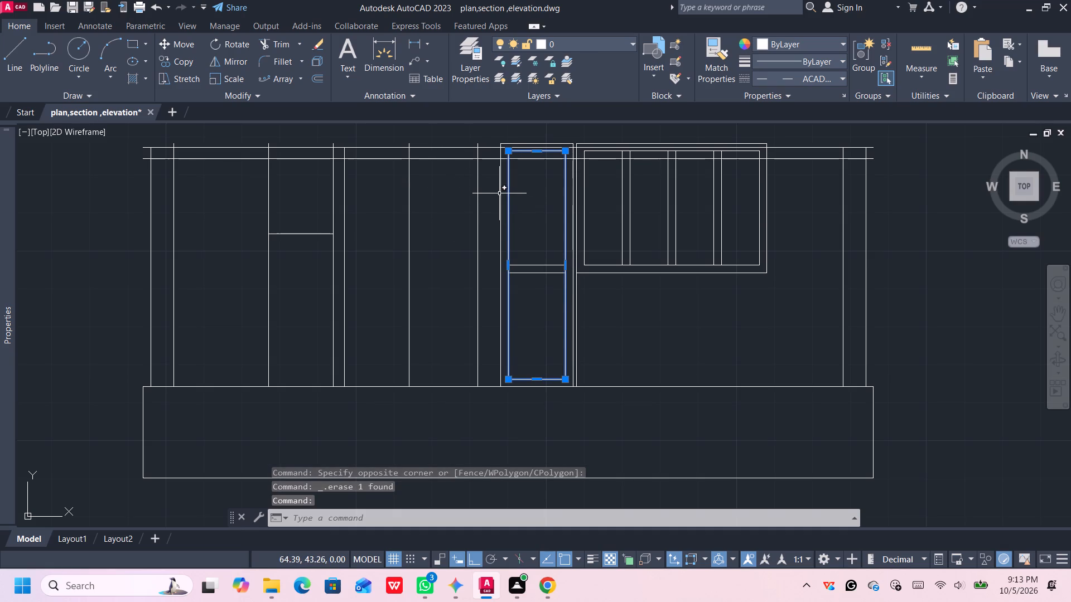
left_click(499, 193)
left_click(535, 247)
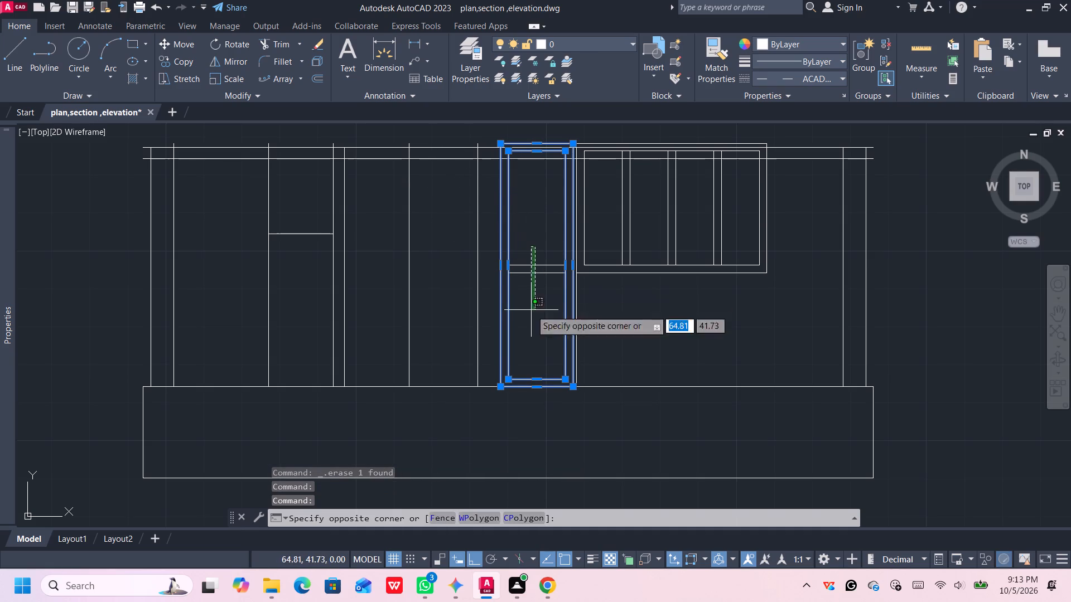
left_click(530, 311)
key("Delete")
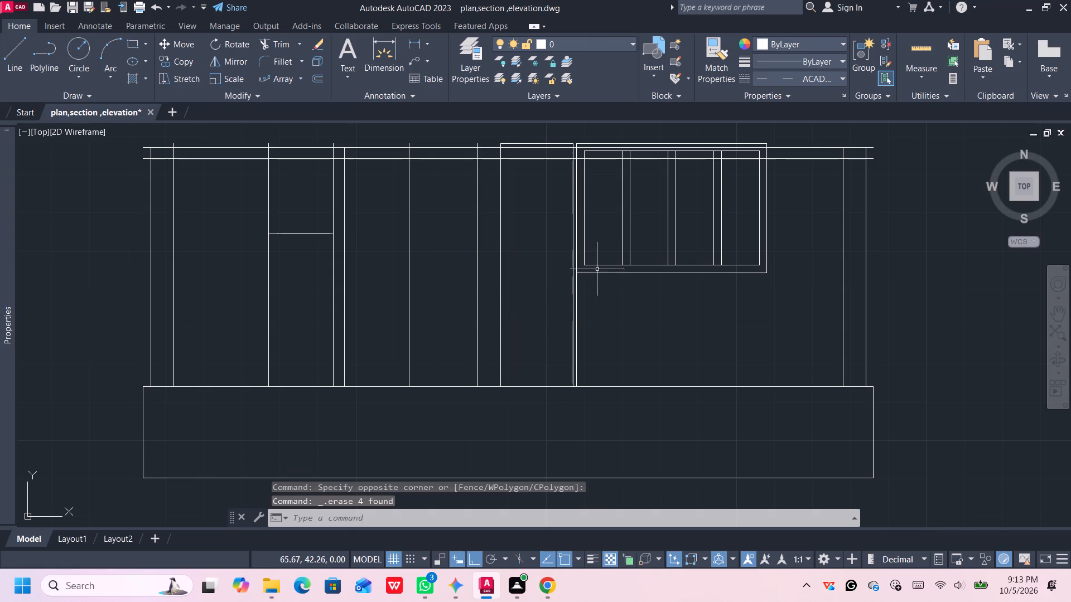
left_click(554, 142)
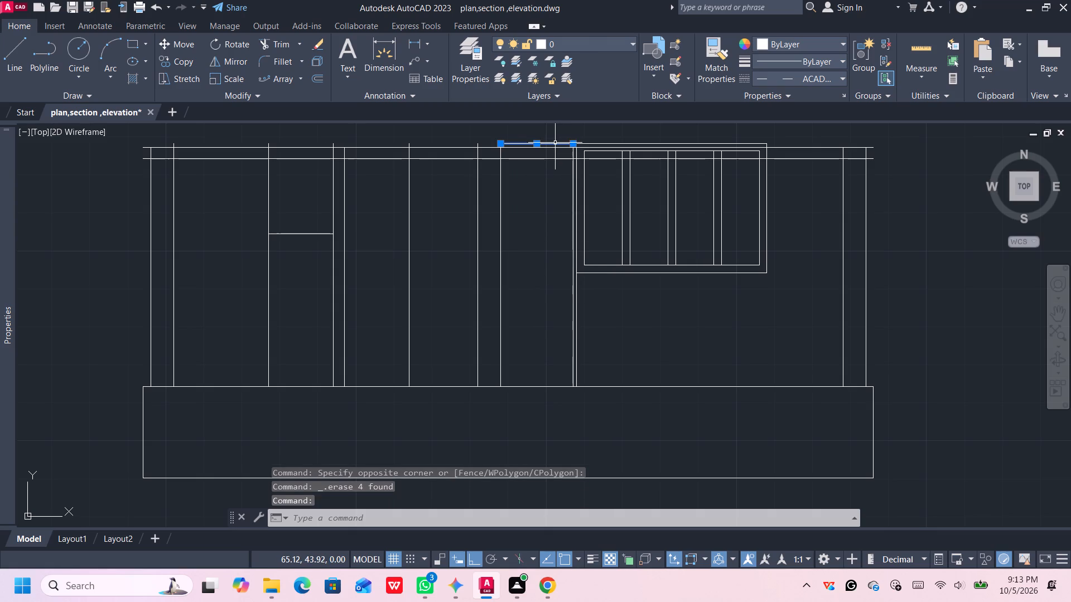
key("Delete")
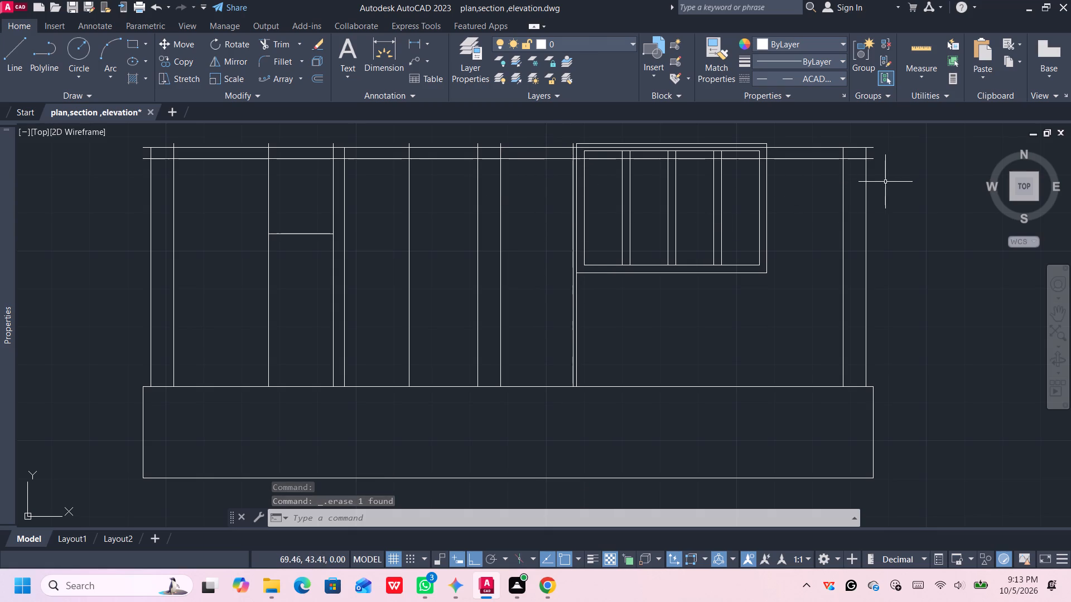
Close the roof slab's right end by extending its bottom line 0.1 outward, rising 0.15 and returning to the top line's end.
middle_click_drag(877, 171, 876, 171)
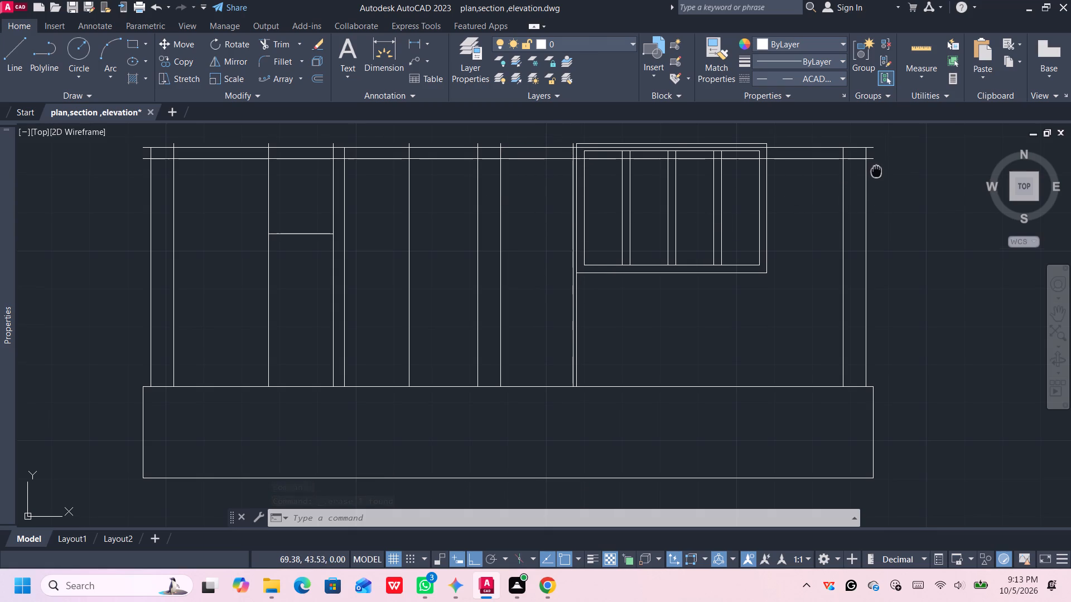
middle_click_drag(876, 171, 711, 185)
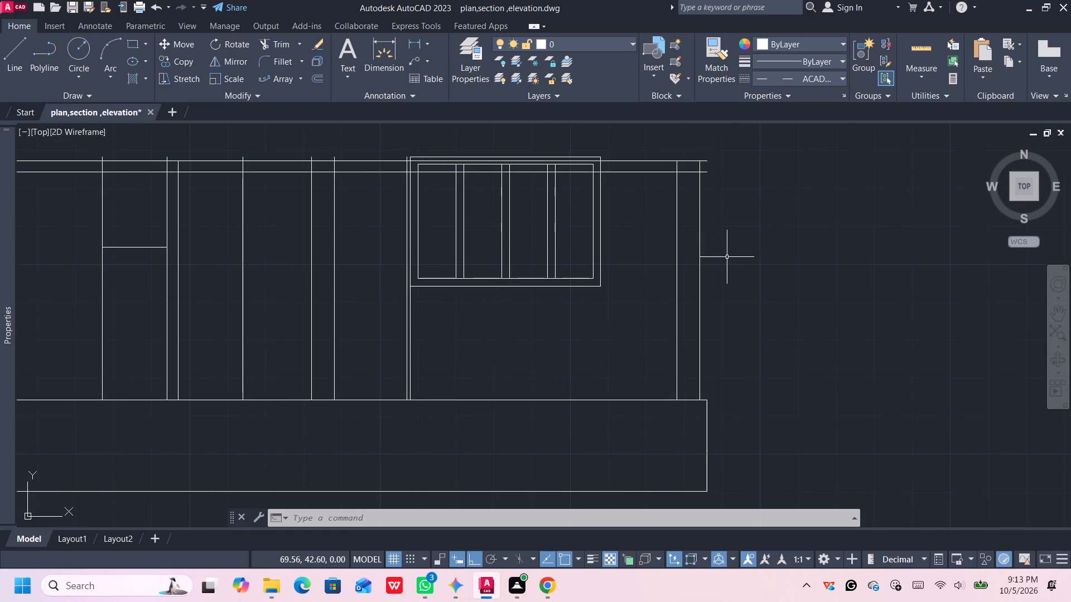
key("l")
key("Return")
left_click(707, 172)
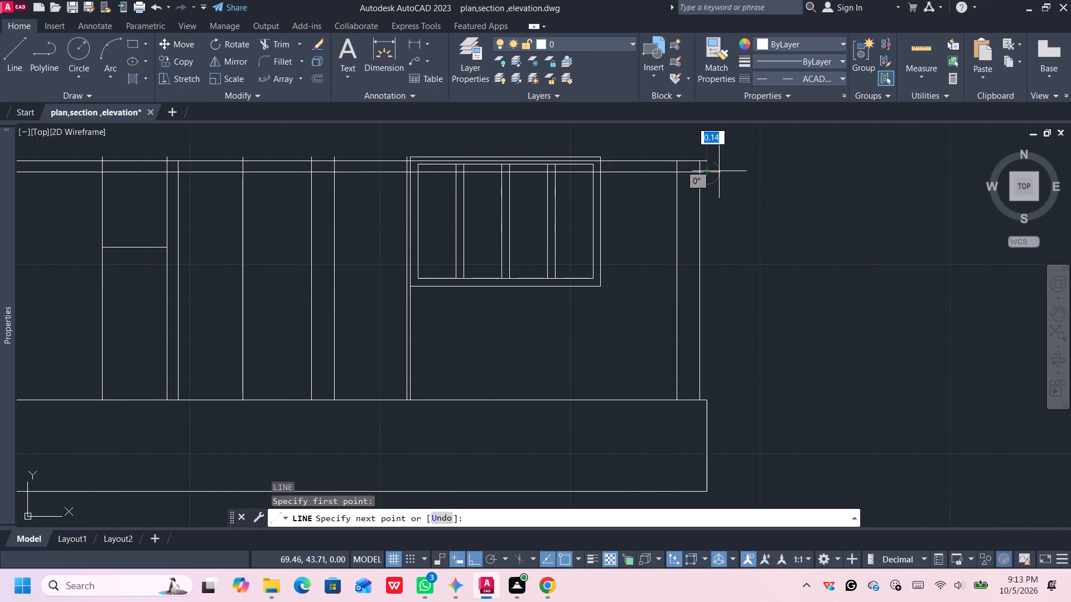
type("0.1")
key("Return")
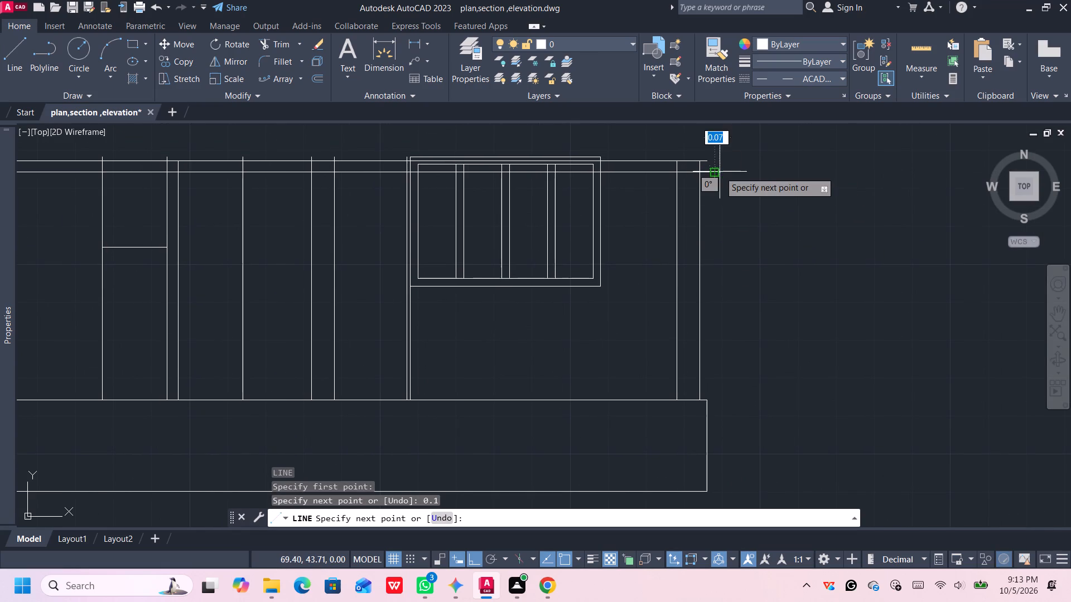
scroll(716, 160, "up", 3)
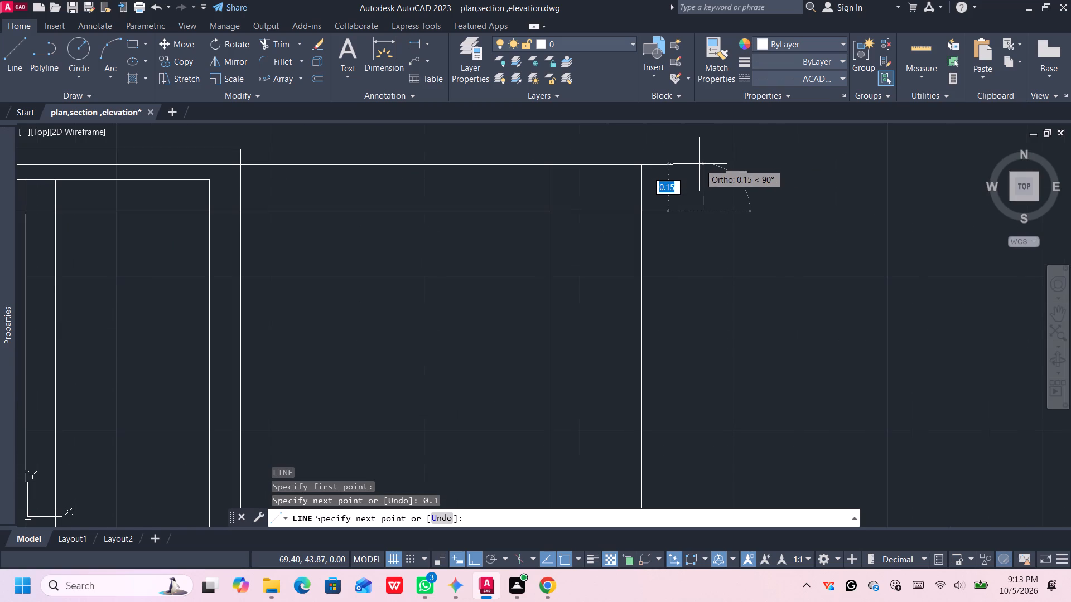
type("0.")
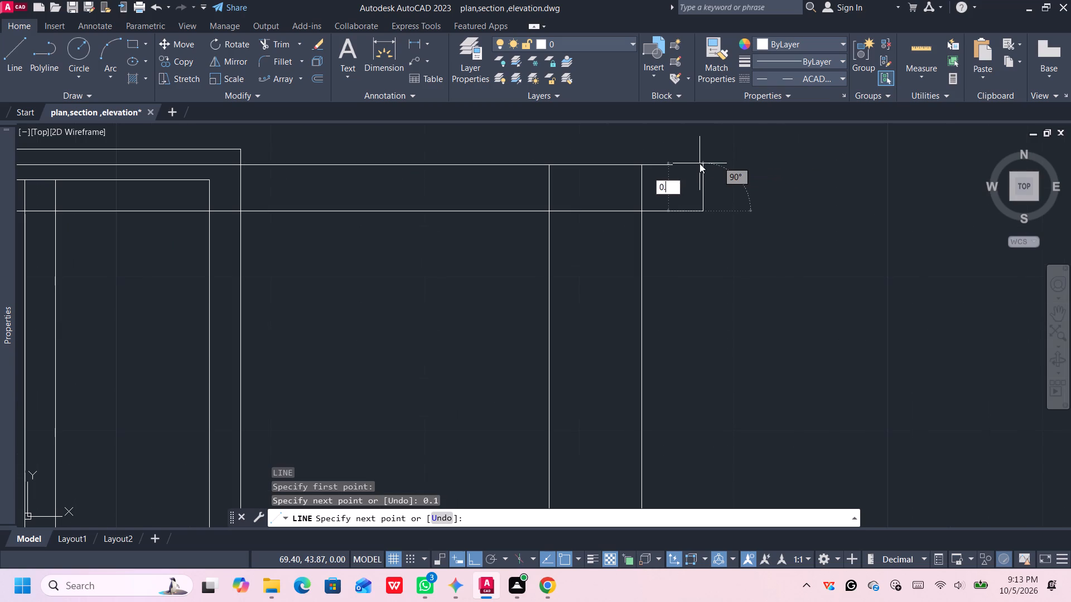
type("15")
key("Return")
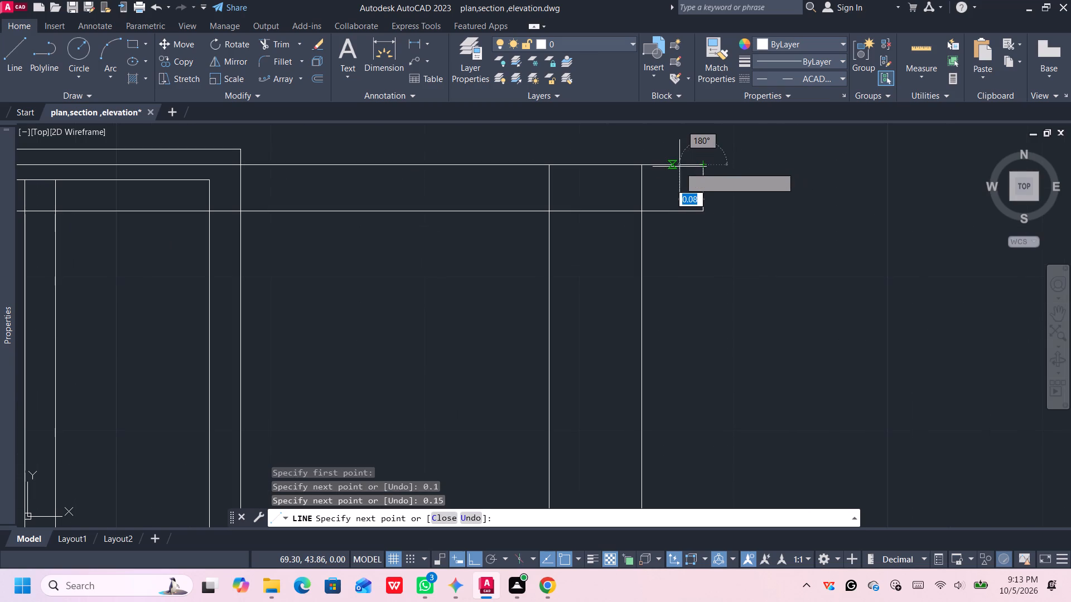
left_click(673, 165)
key("Return")
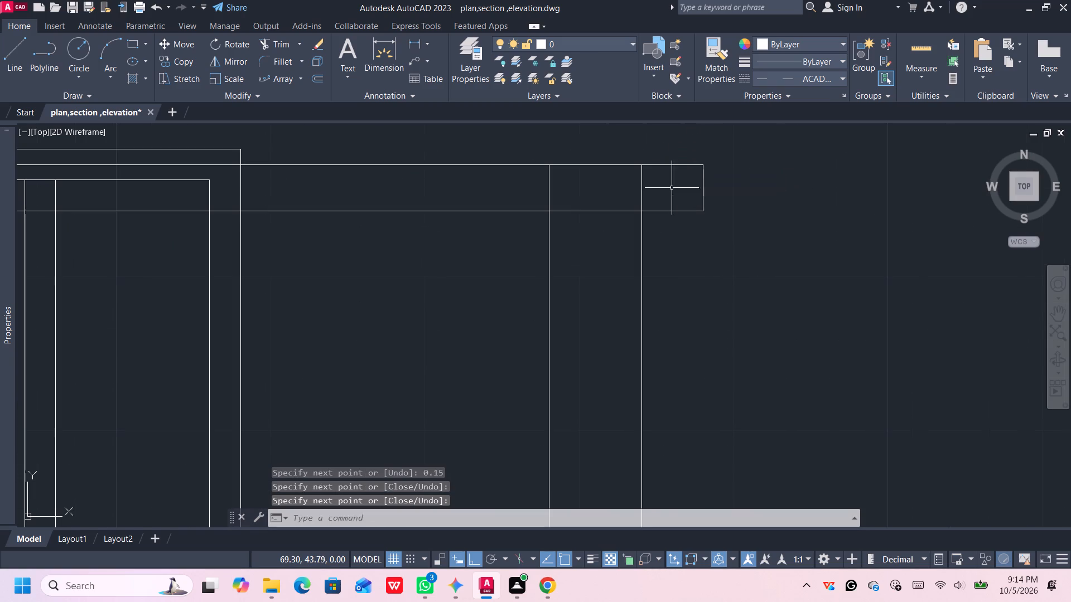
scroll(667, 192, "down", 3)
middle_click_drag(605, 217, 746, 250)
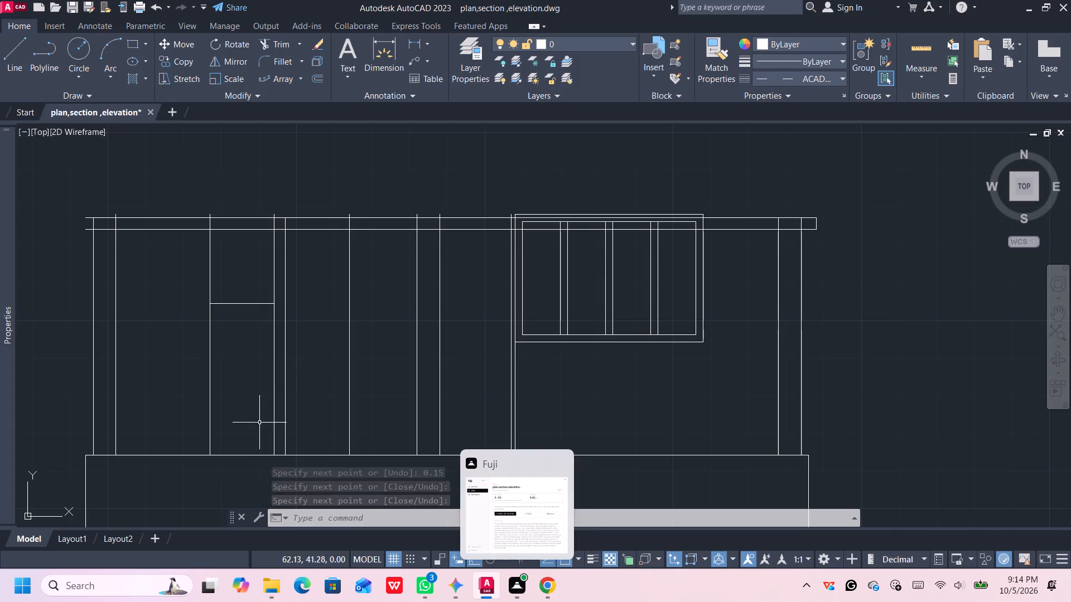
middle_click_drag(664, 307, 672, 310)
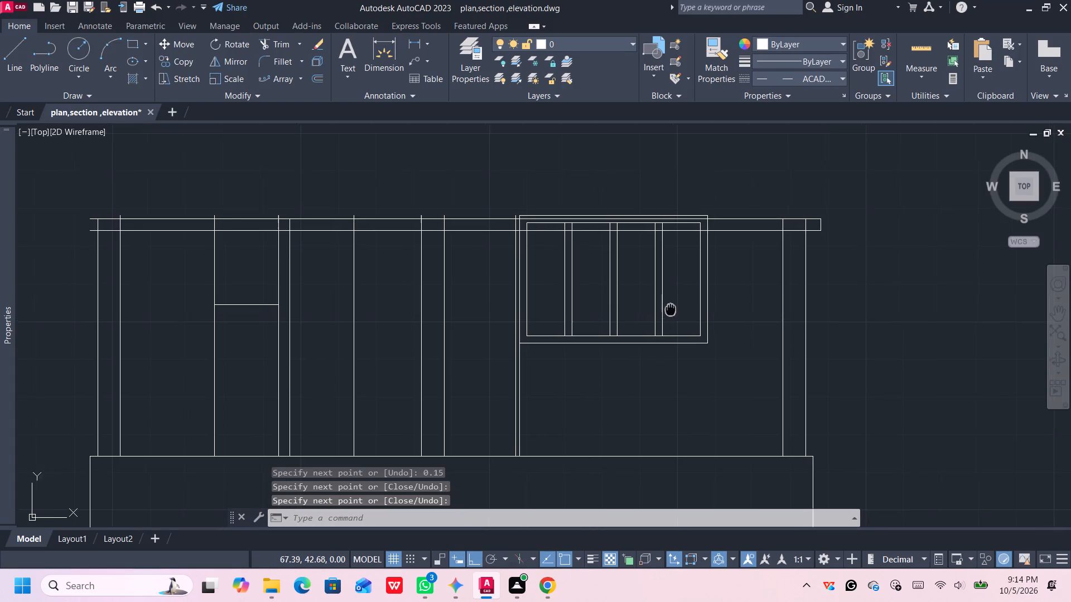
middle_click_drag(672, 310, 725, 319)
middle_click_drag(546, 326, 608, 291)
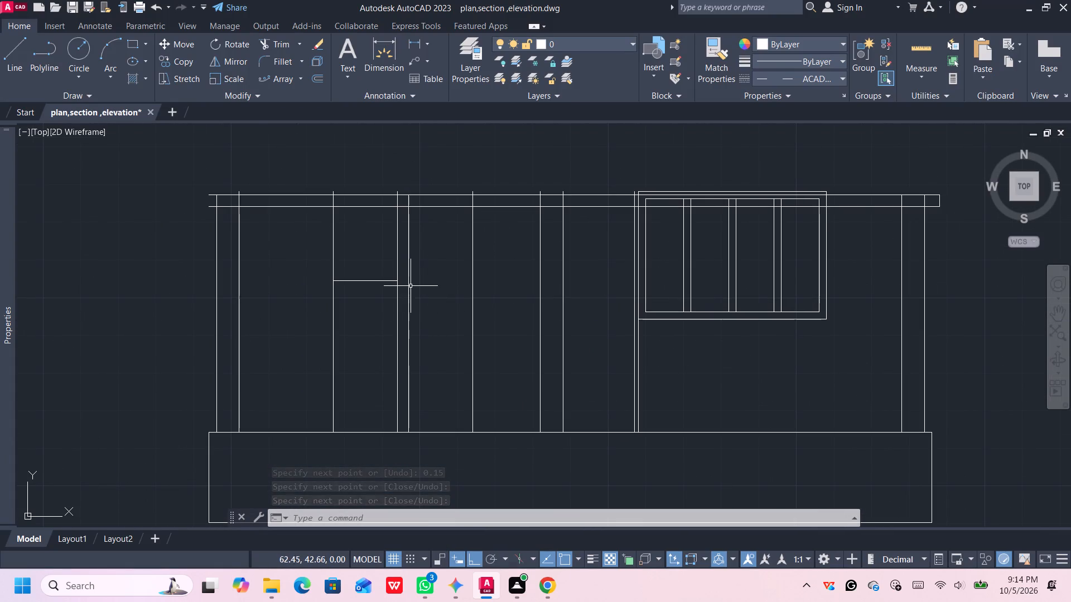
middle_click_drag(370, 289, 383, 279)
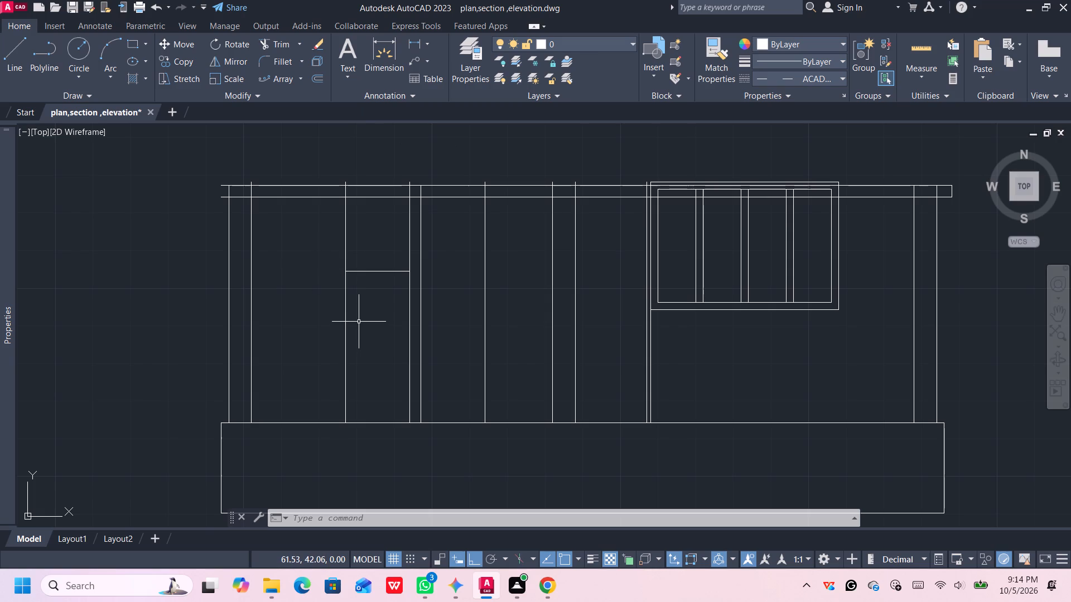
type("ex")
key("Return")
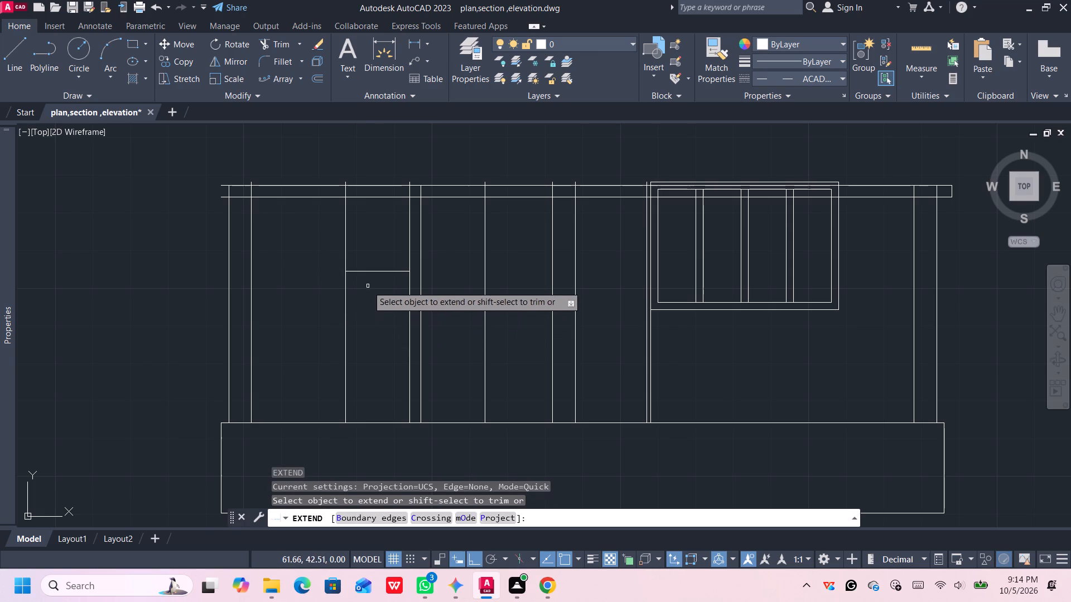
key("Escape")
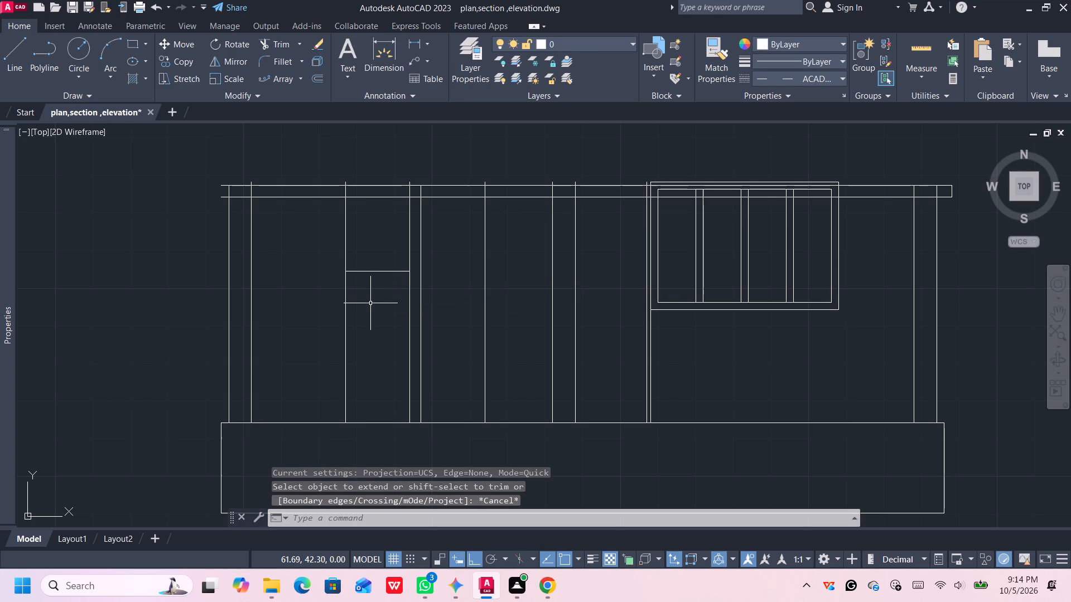
Continue the short mid-height horizontal line leftward in two segments, to the inner and outer lines of the elevation's left wall.
key("l")
key("Return")
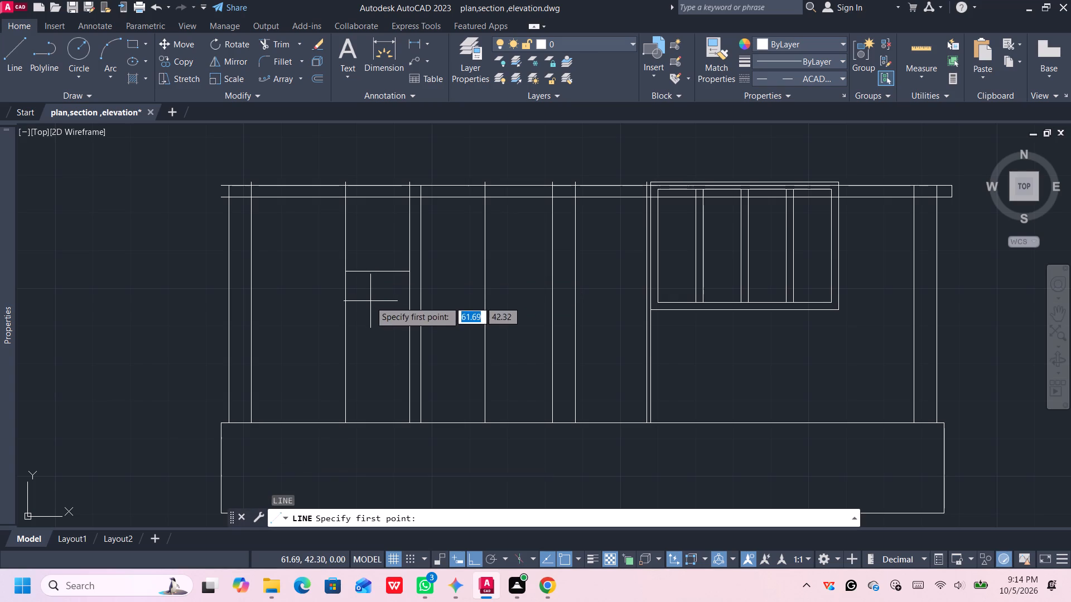
left_click(344, 272)
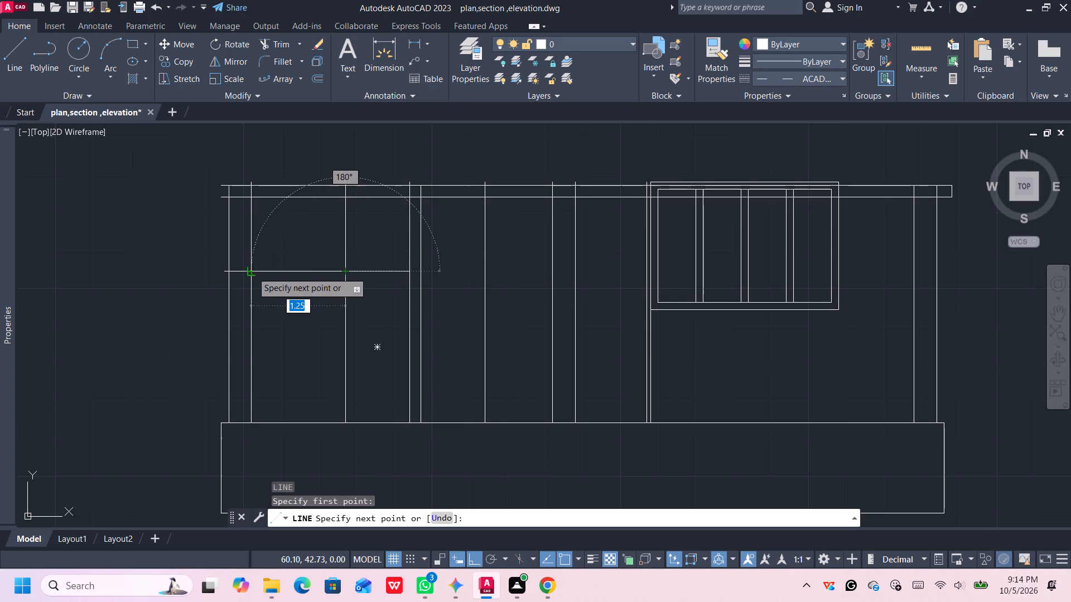
left_click(250, 270)
key("space")
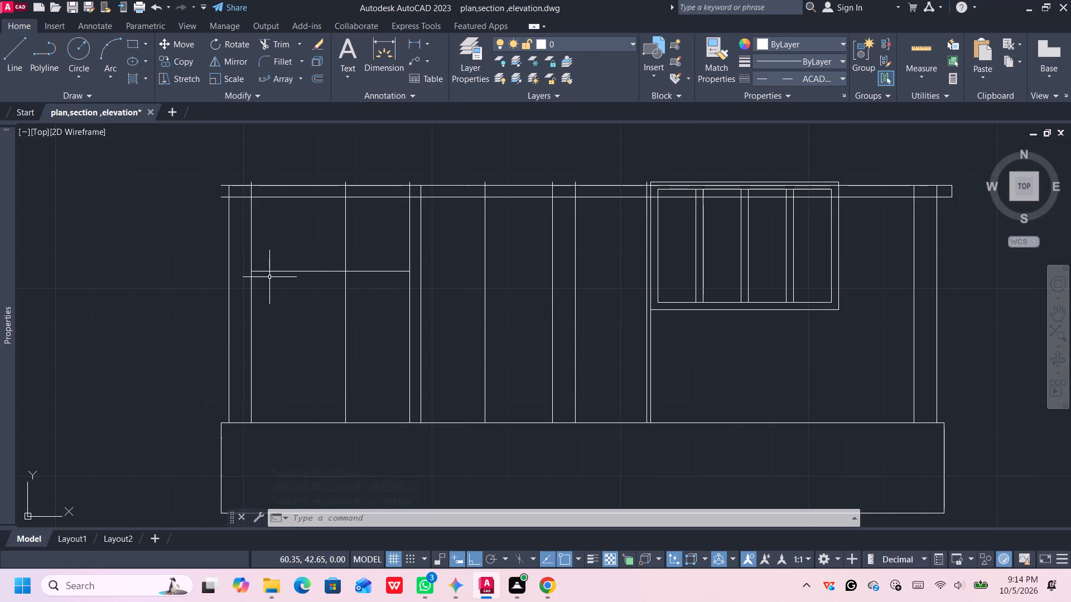
key("l")
key("Return")
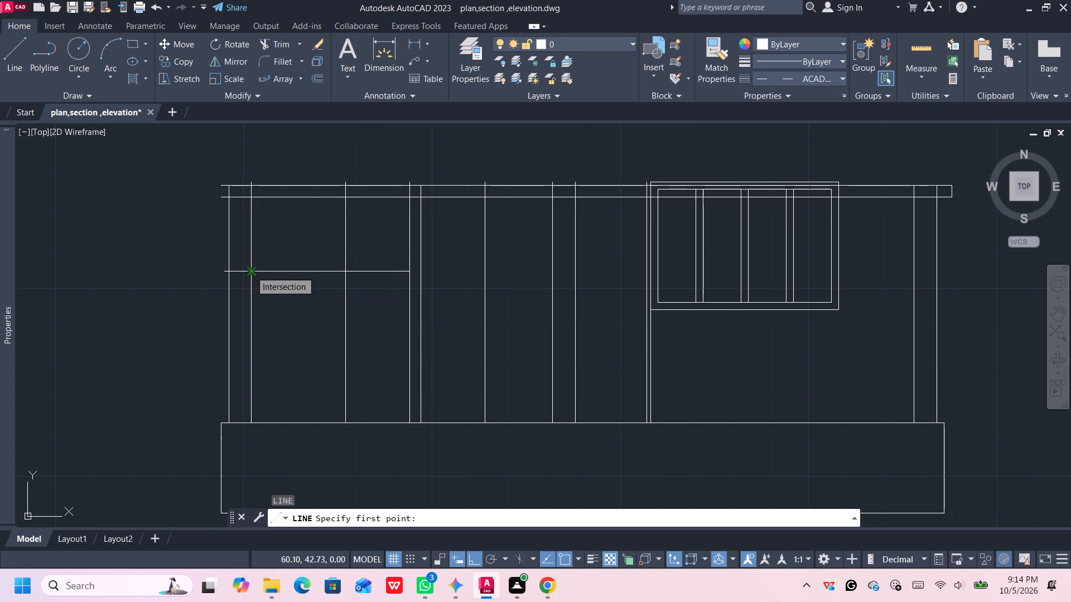
left_click(250, 271)
left_click(229, 270)
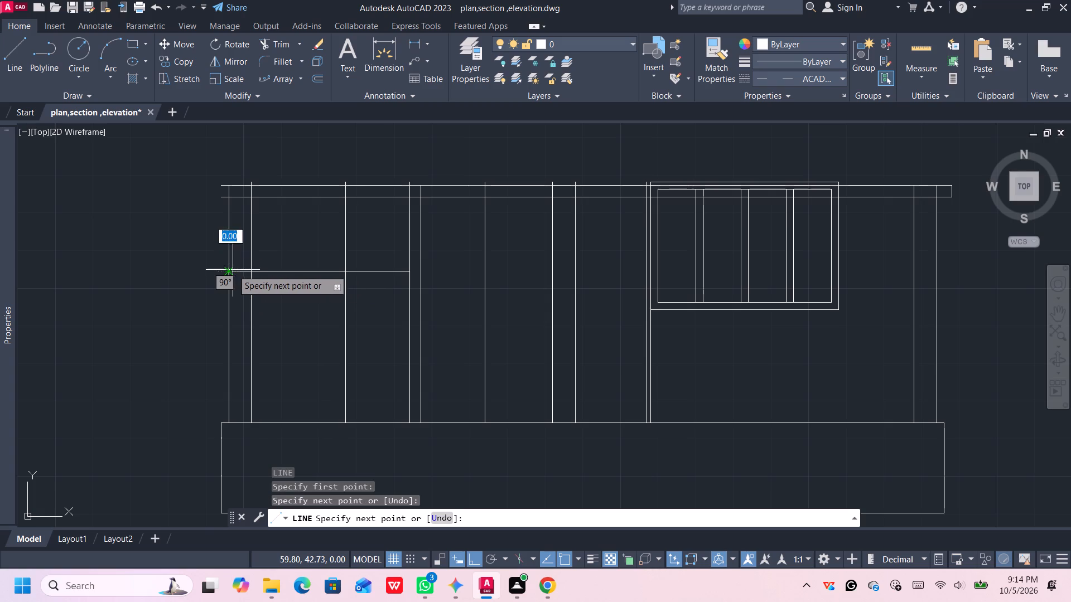
key("space")
Draw a 0.5 vertical line upward from the midpoint of the mid-height line segment between the left wall's two lines.
key("l")
key("Return")
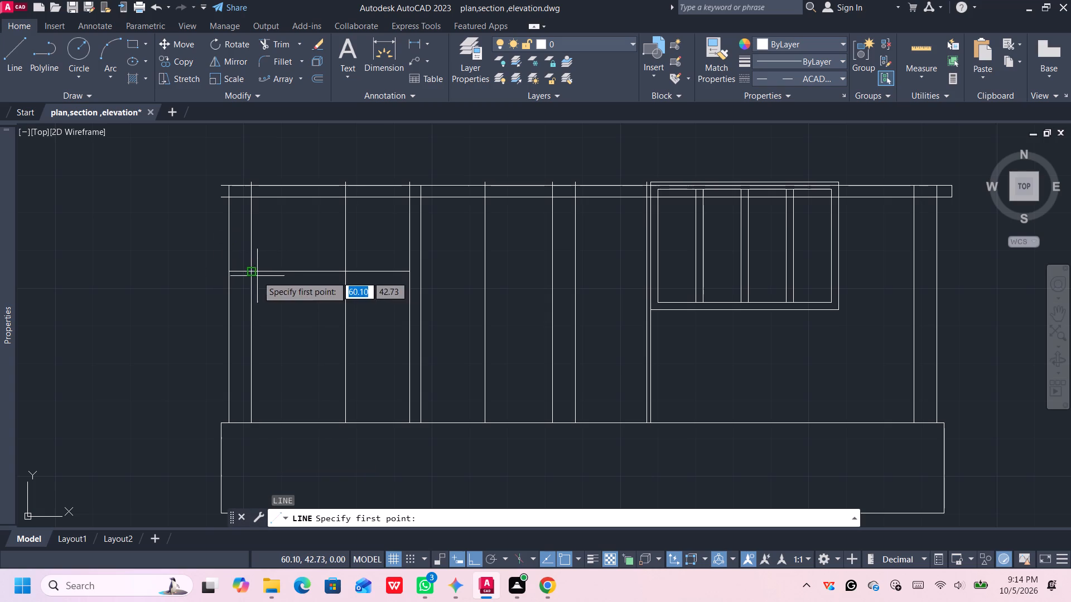
left_click(240, 273)
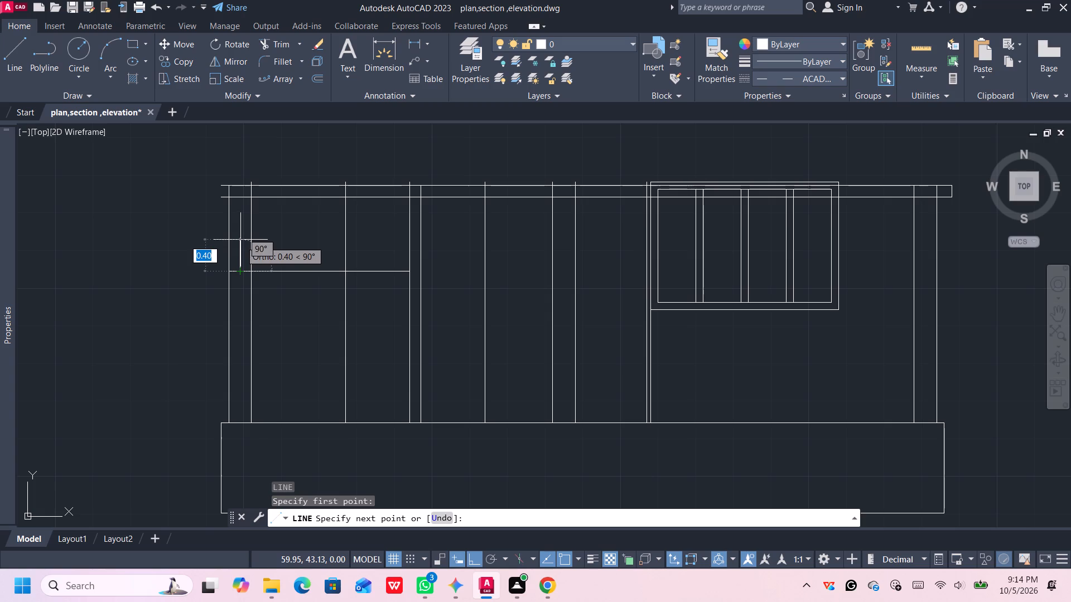
scroll(242, 231, "up", 1)
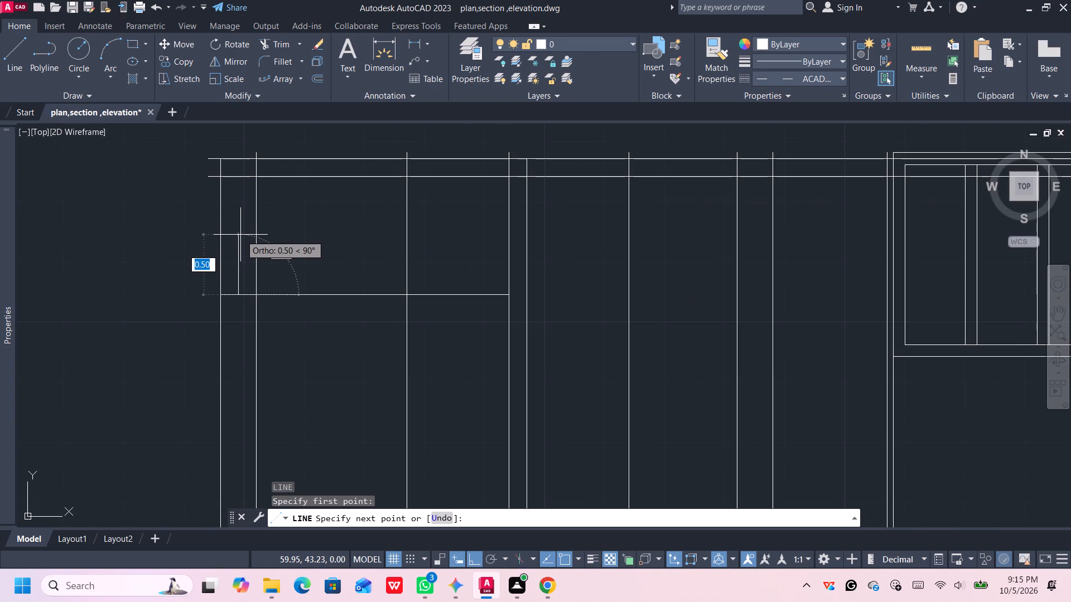
type("0.5")
key("Return")
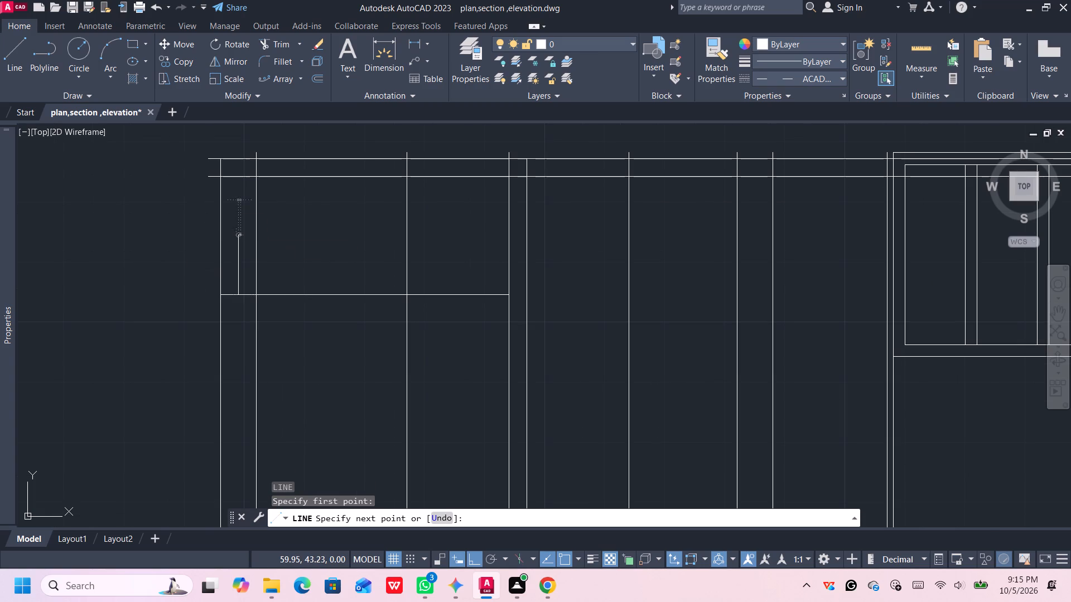
key("Escape")
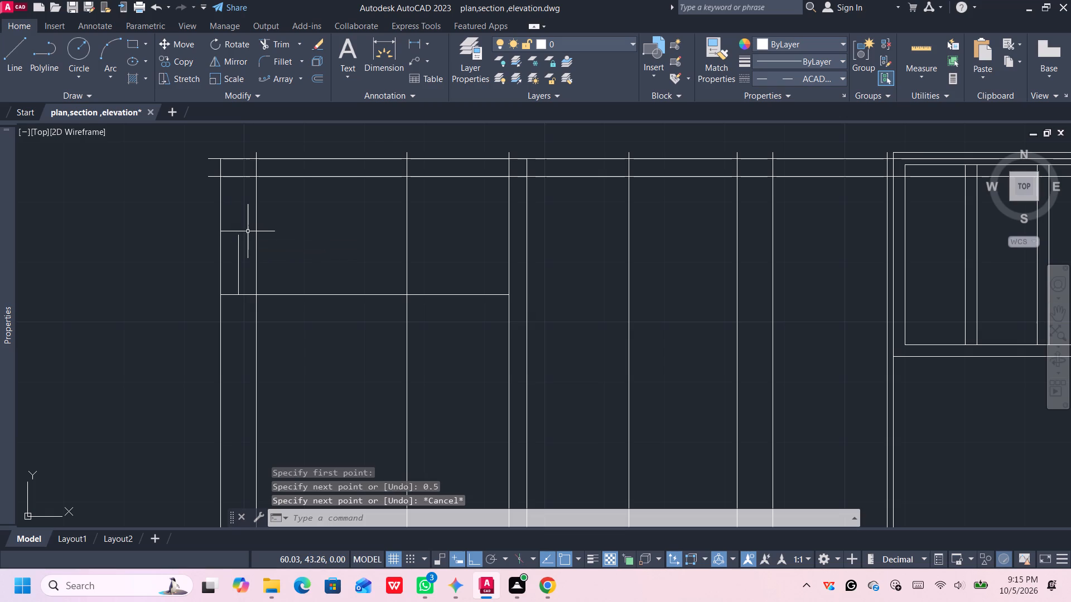
Draw a horizontal line across the left wall, joining its inner and outer lines at the top of the short vertical line.
key("l")
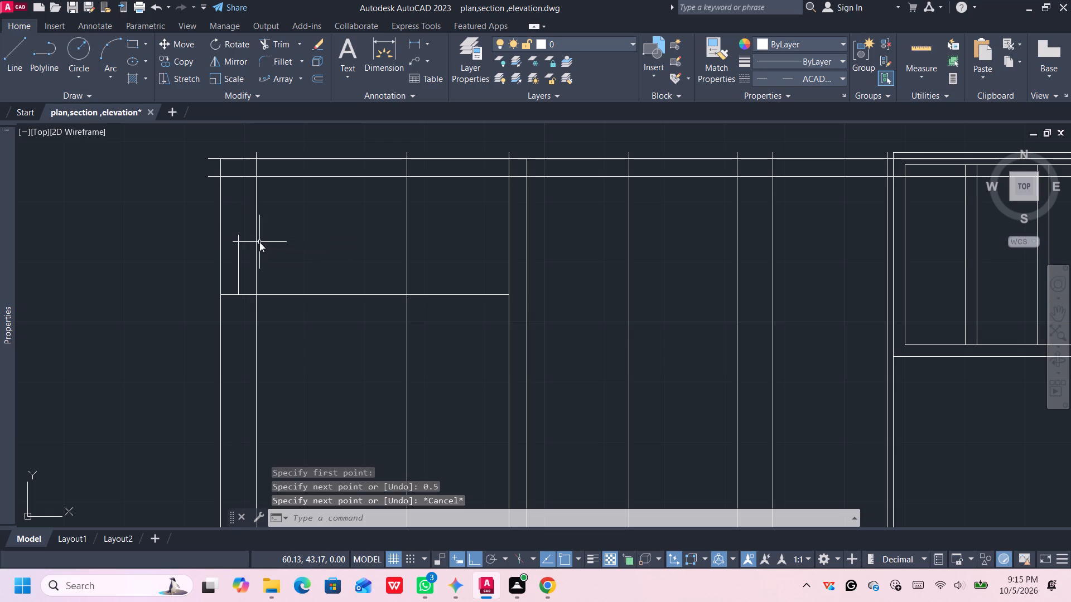
key("Return")
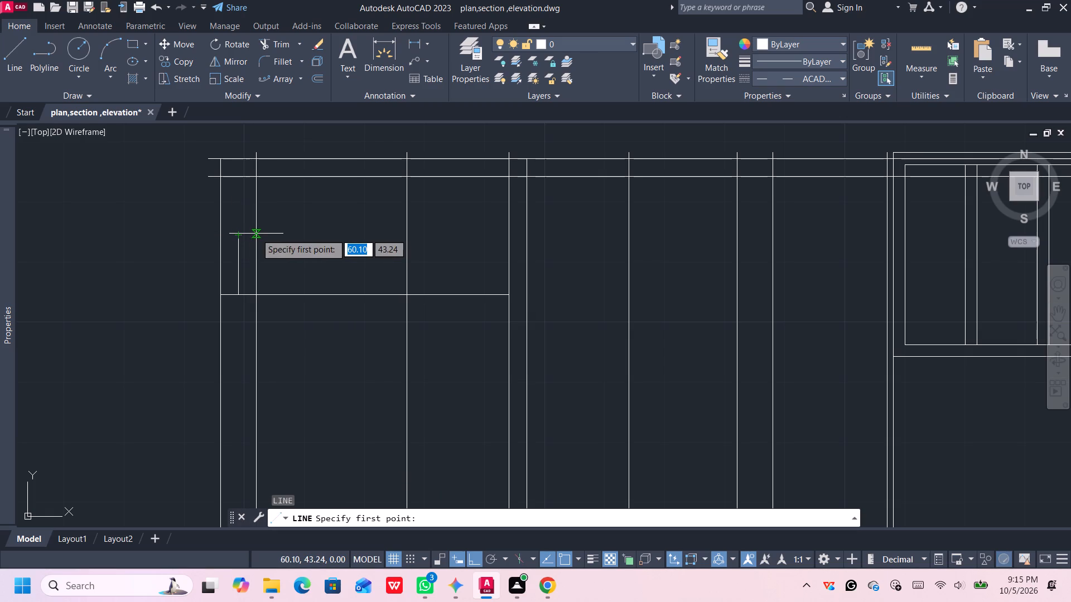
left_click(255, 234)
left_click(220, 234)
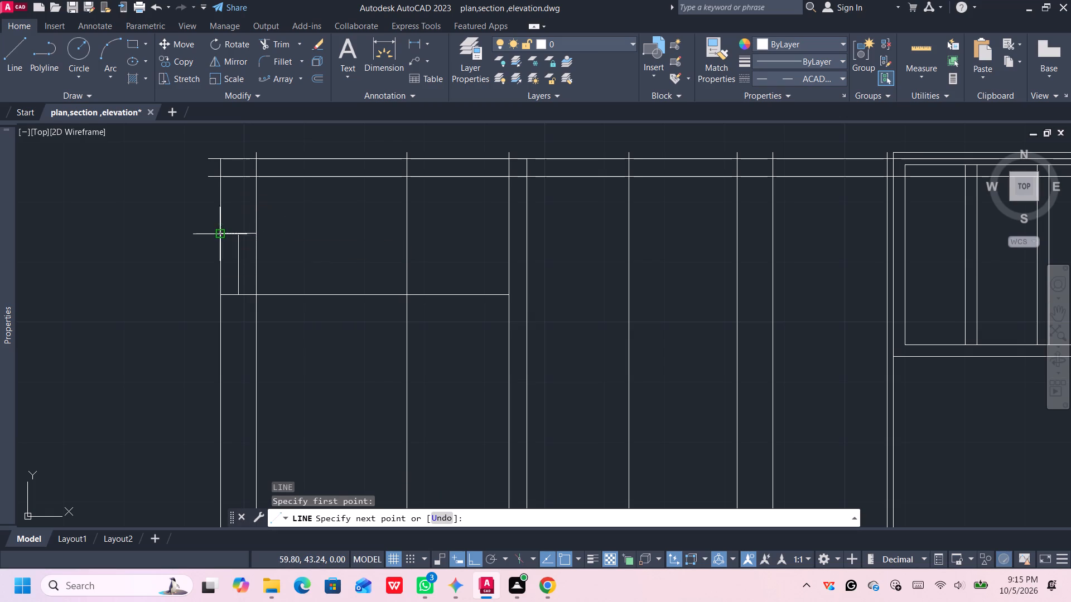
key("space")
Trim the intermediate vertical above the mid-height horizontal line and the left wall's two lines where they cross or pass the roof slab.
scroll(267, 258, "down", 1)
middle_click_drag(274, 264, 237, 244)
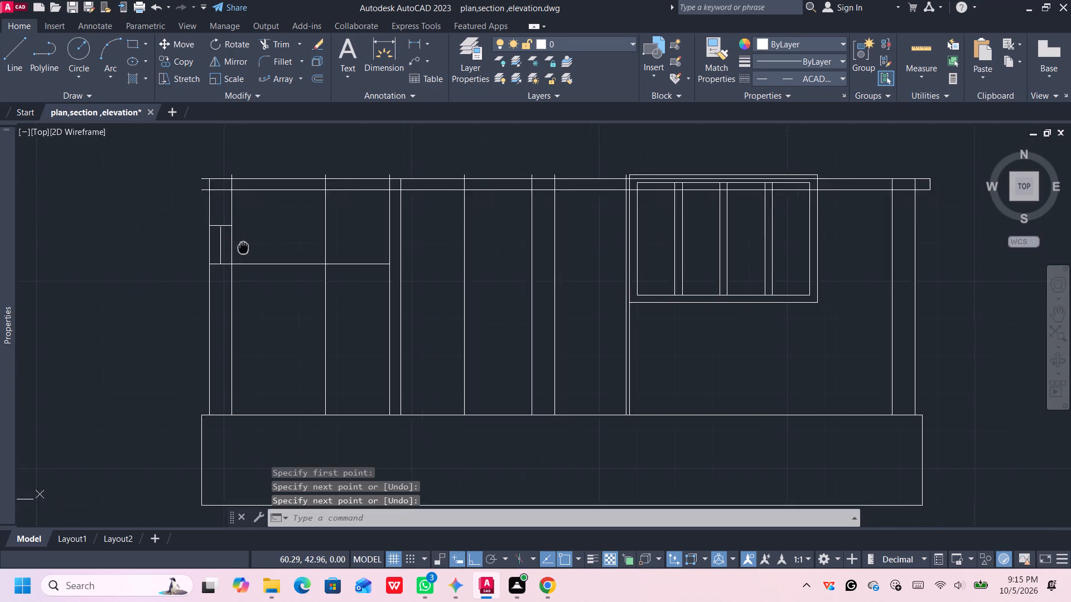
middle_click_drag(237, 244, 230, 239)
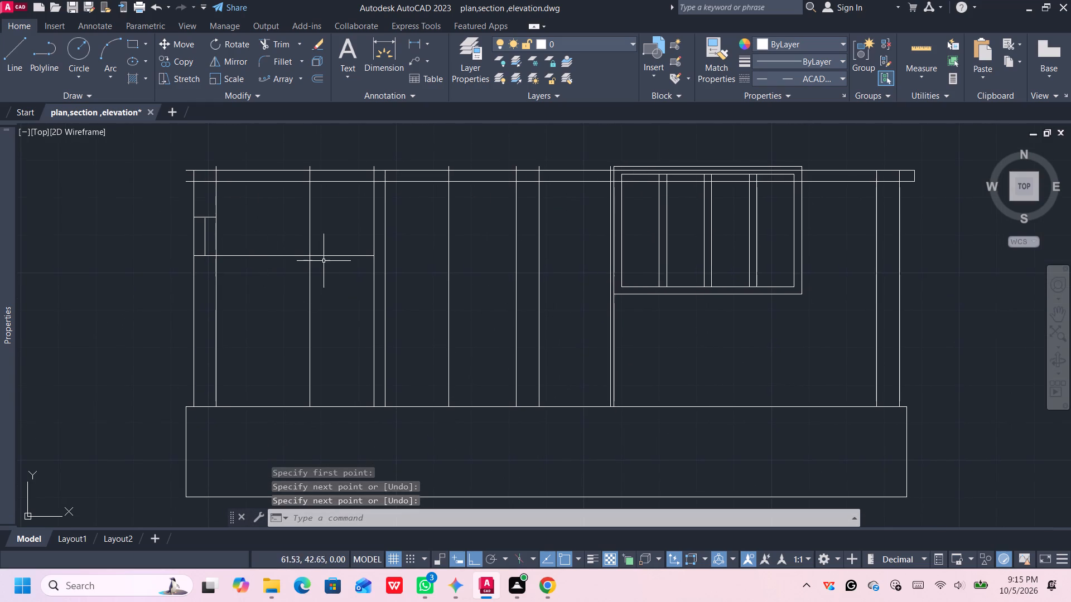
middle_click_drag(321, 259, 282, 250)
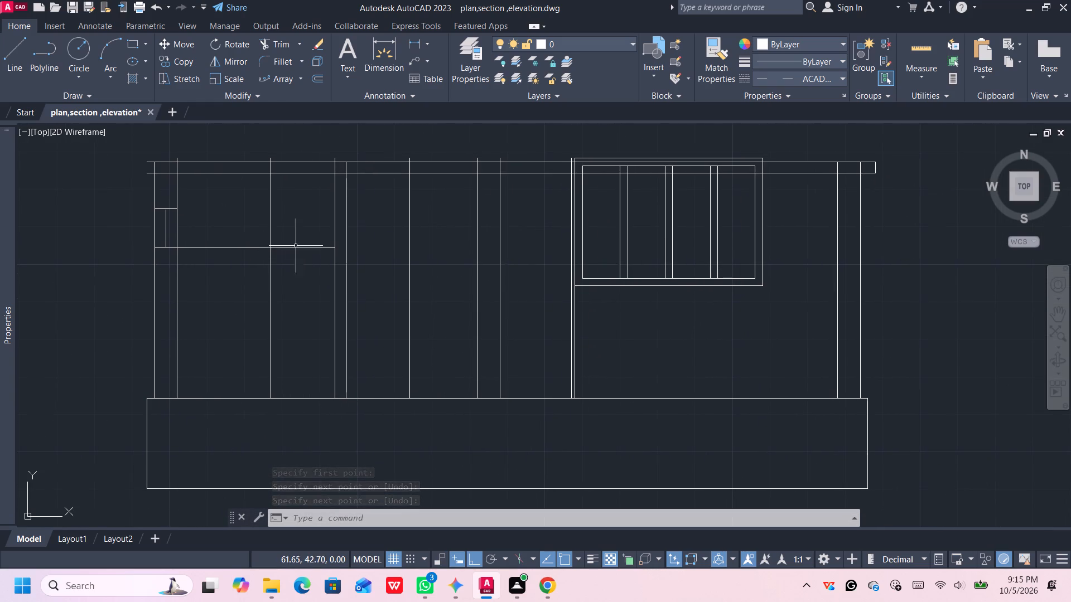
middle_click_drag(298, 232, 297, 244)
type("tr")
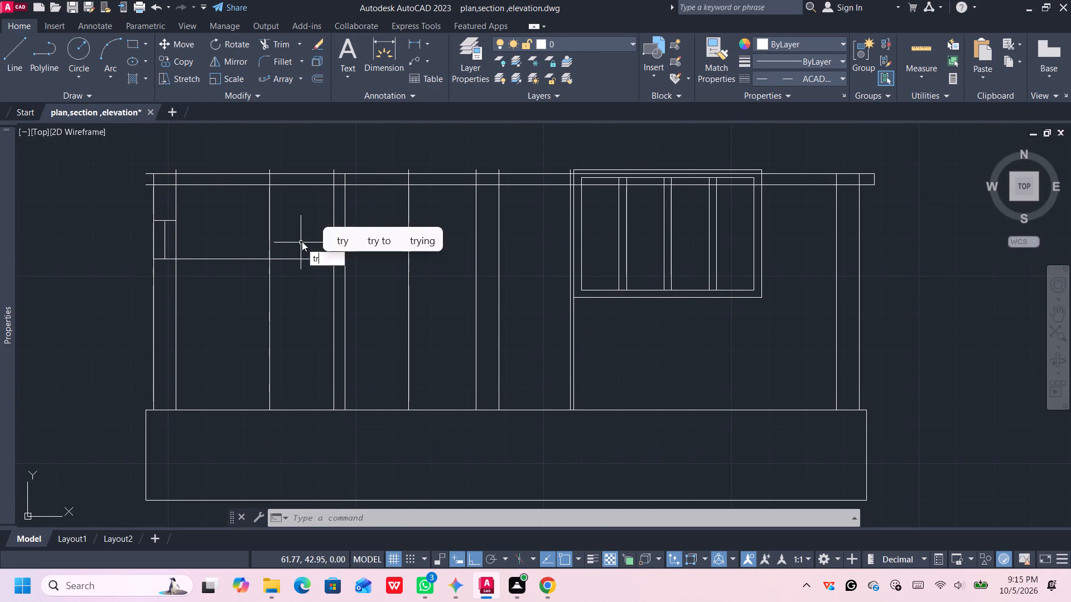
key("Return")
left_click(282, 231)
left_click(263, 230)
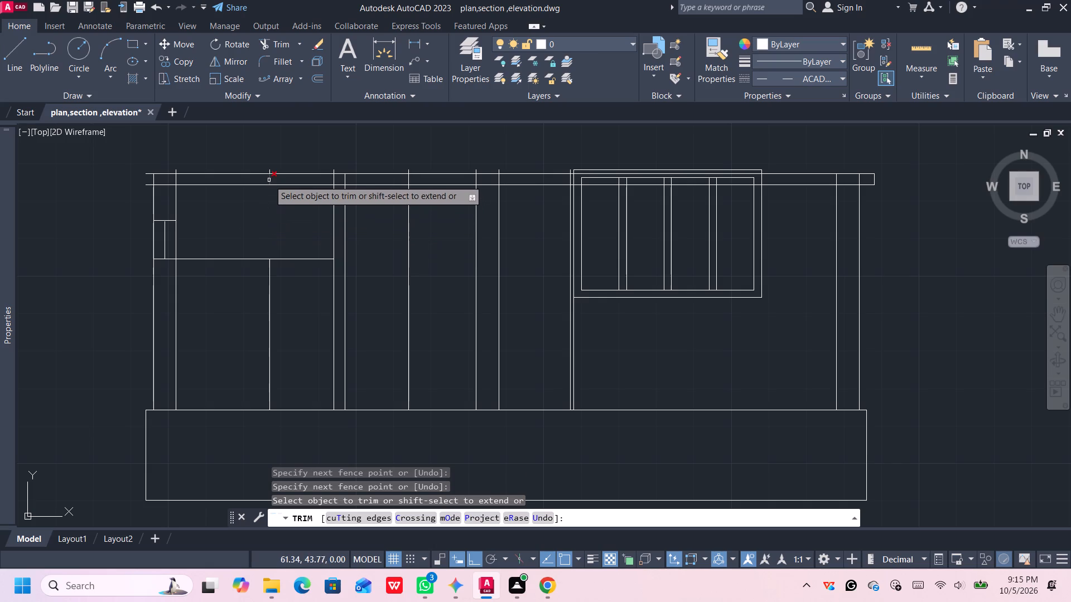
left_click(268, 179)
left_click(269, 169)
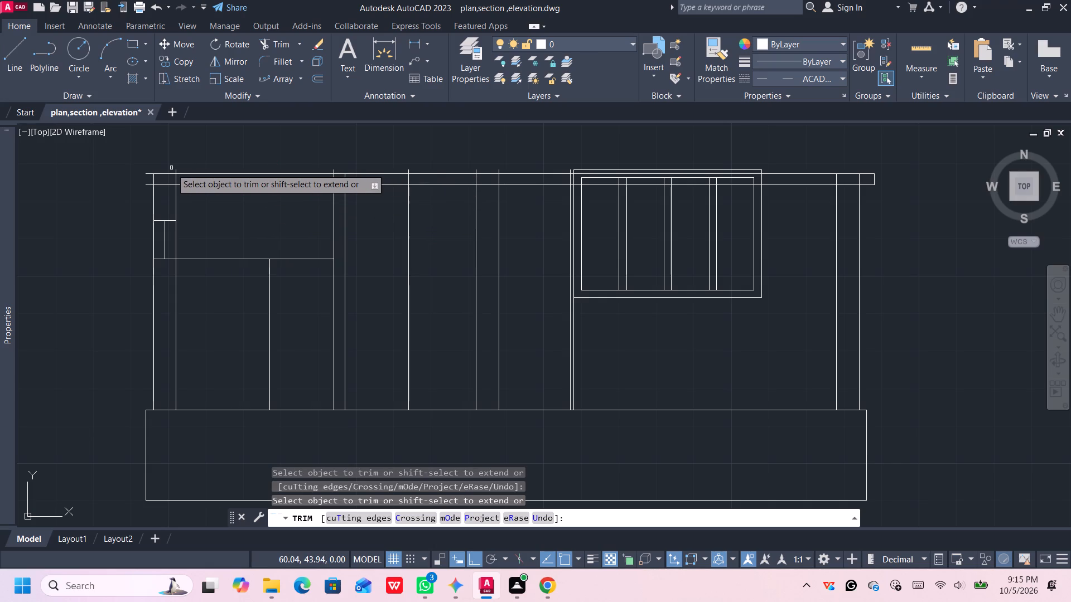
left_click(177, 169)
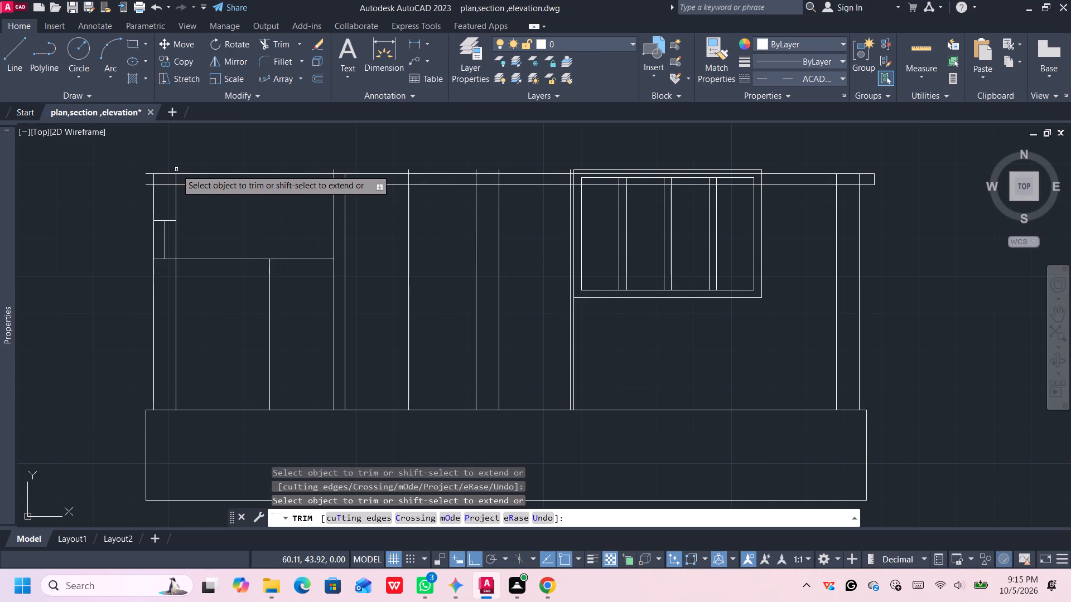
left_click(176, 179)
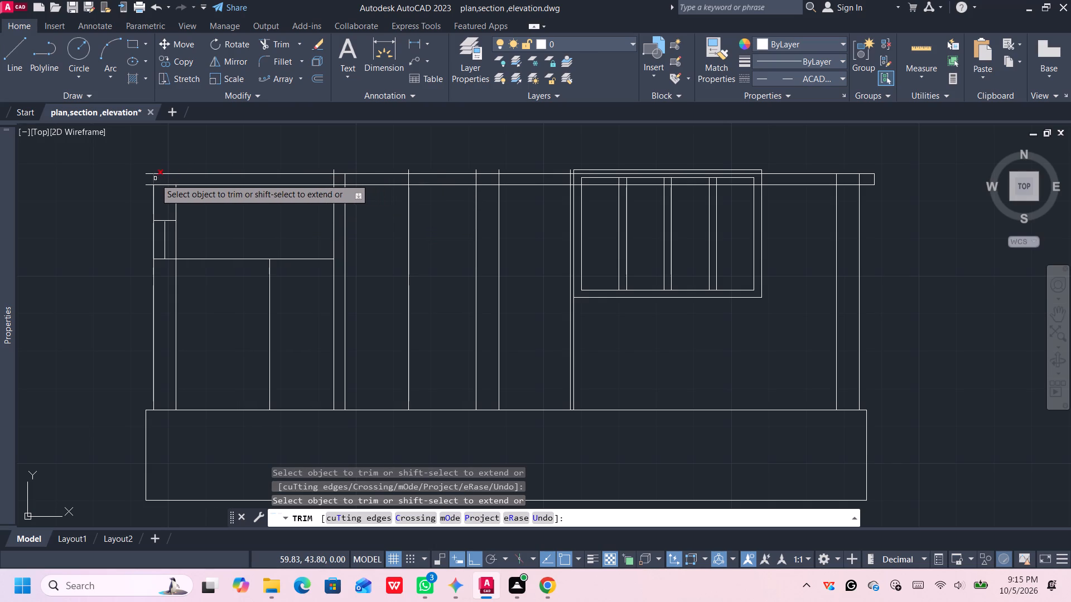
left_click(154, 178)
middle_click_drag(161, 177, 200, 187)
key("Escape")
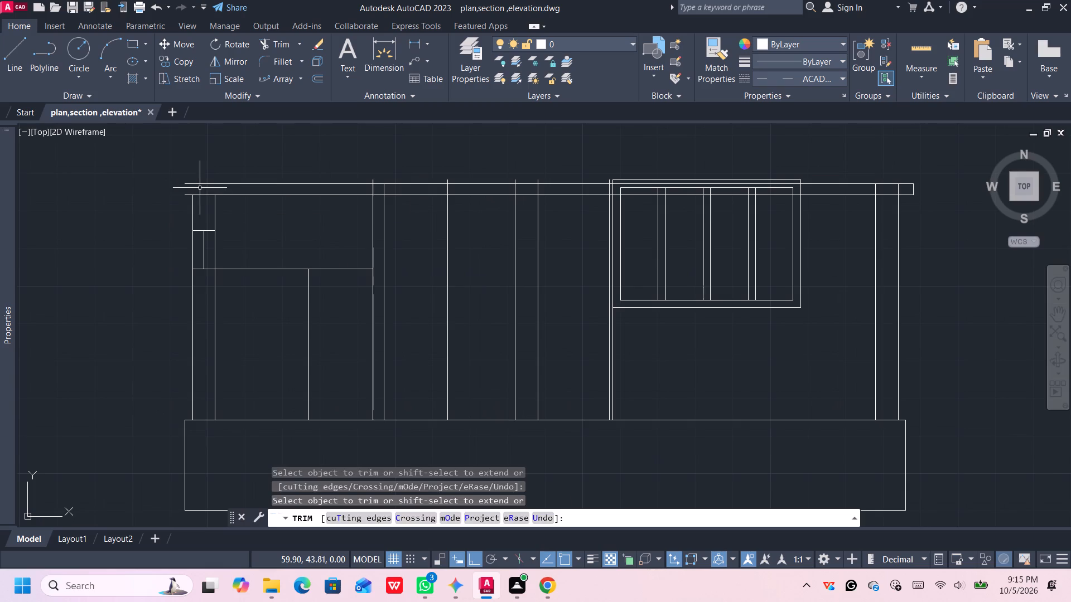
Close the roof slab's left end by extending its bottom line 0.1 outward, rising 0.15 and returning to the top line's end.
key("l")
key("Return")
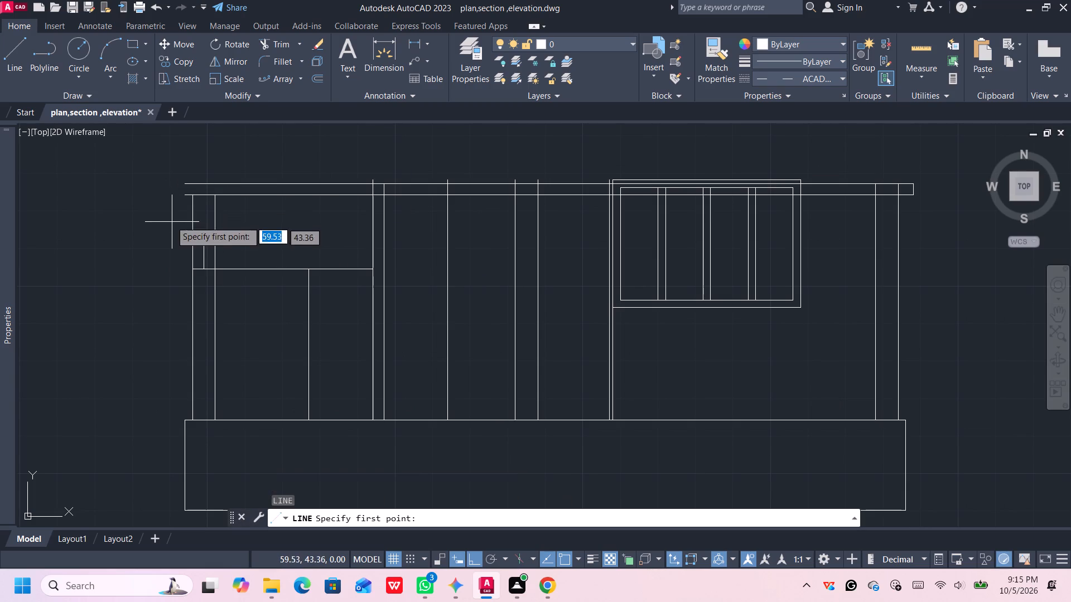
left_click(186, 197)
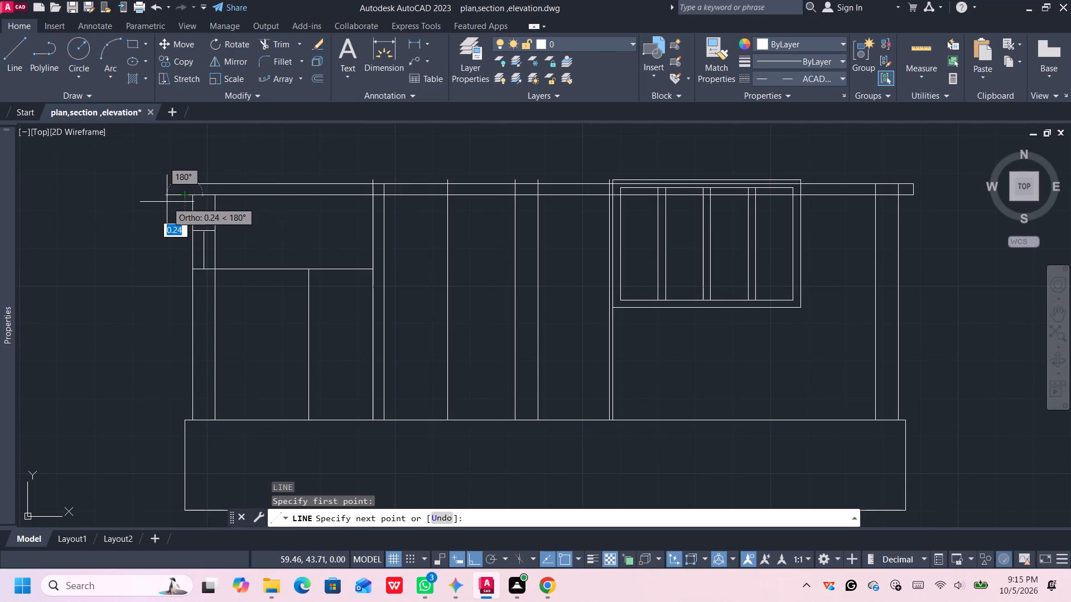
type("0.1")
key("Return")
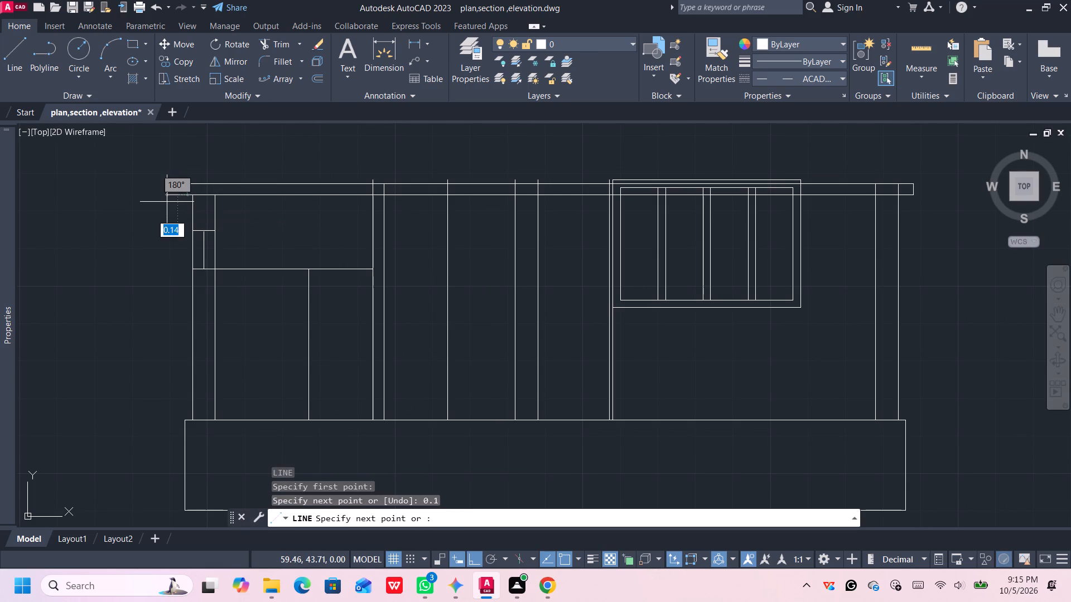
scroll(171, 176, "up", 3)
type("0.15")
key("Return")
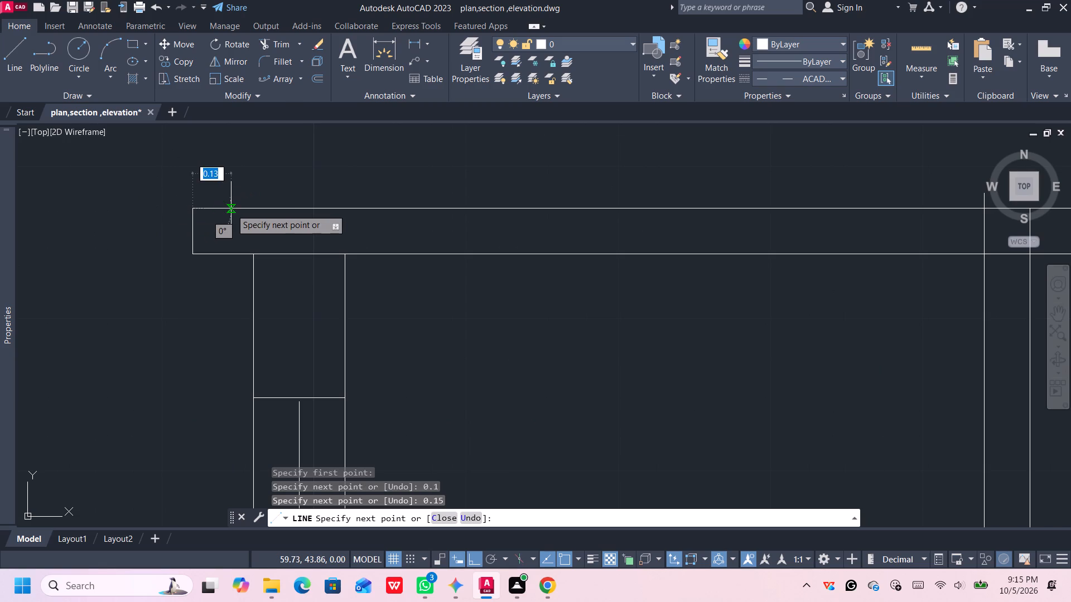
left_click(223, 208)
key("Return")
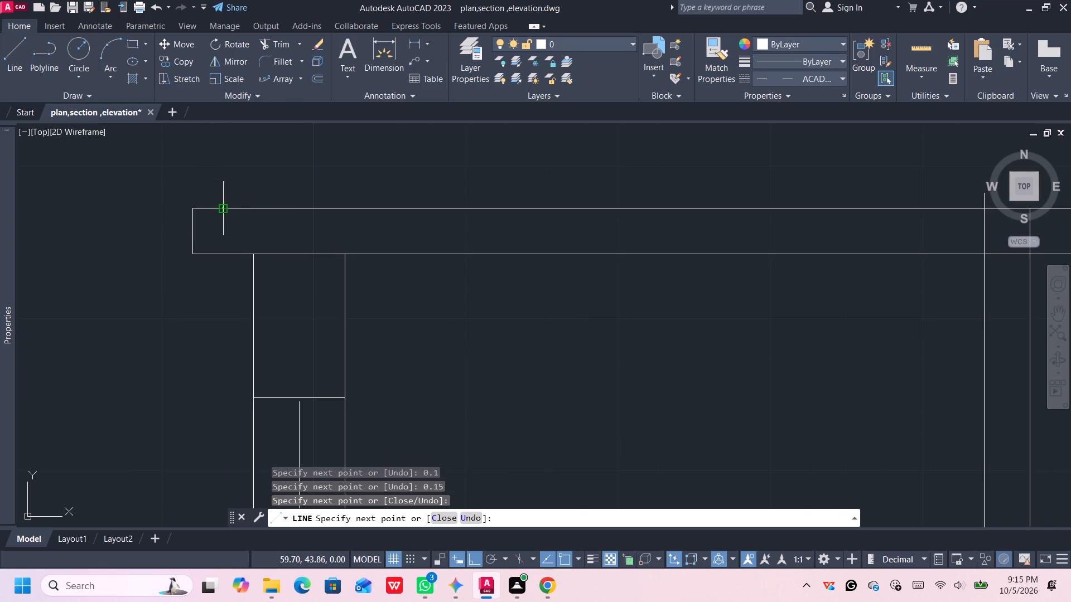
Trim the partition's two vertical lines right of the left bay and the single vertical beside them, removing the parts crossing the roof slab.
scroll(275, 243, "down", 4)
middle_click_drag(339, 251, 247, 200)
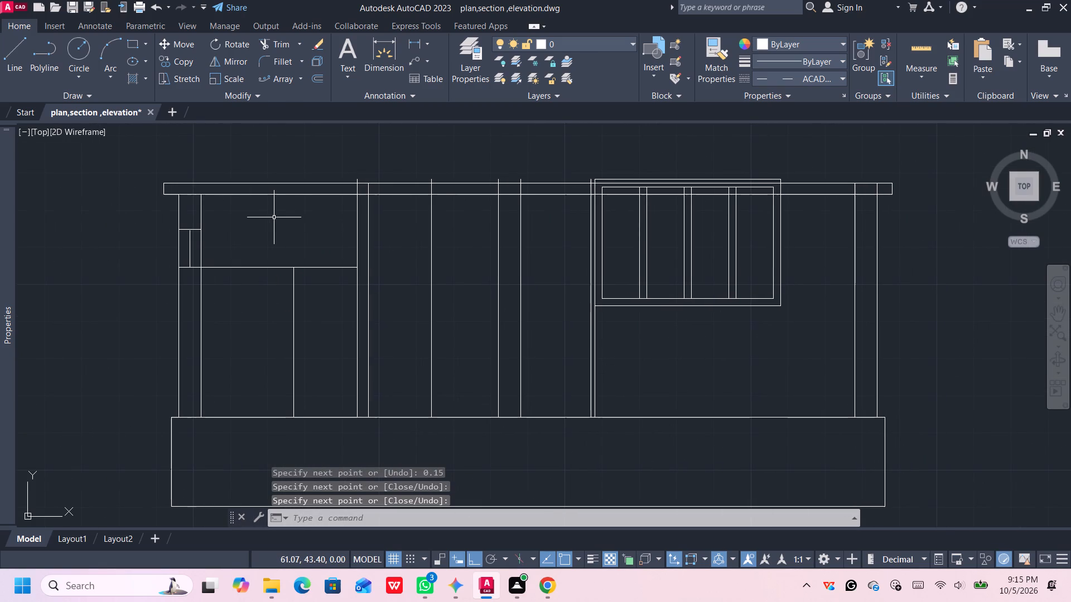
middle_click_drag(372, 212, 331, 205)
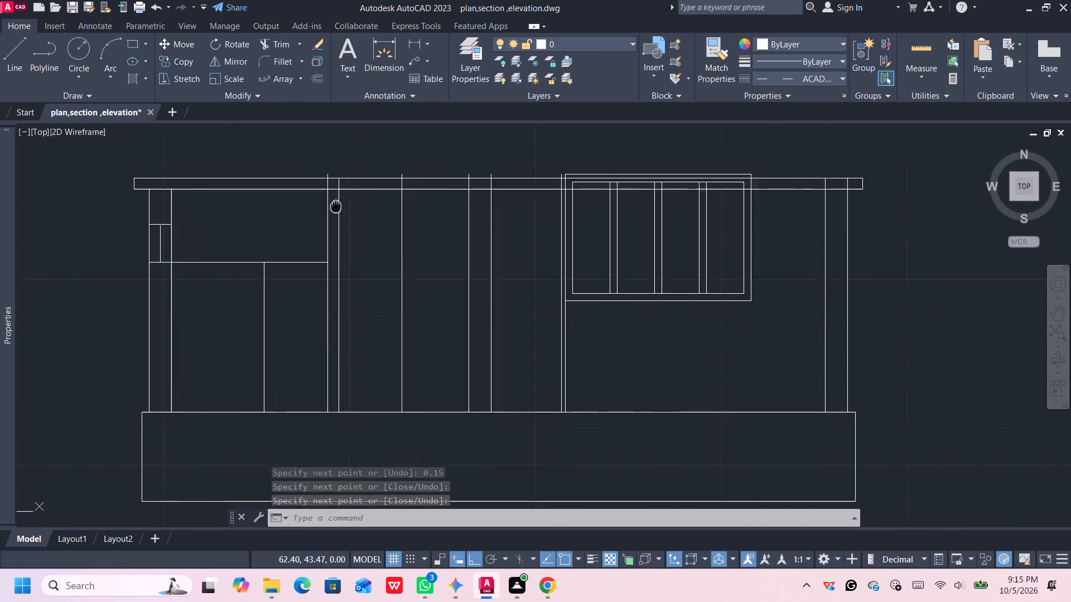
middle_click_drag(331, 205, 327, 203)
type("tr")
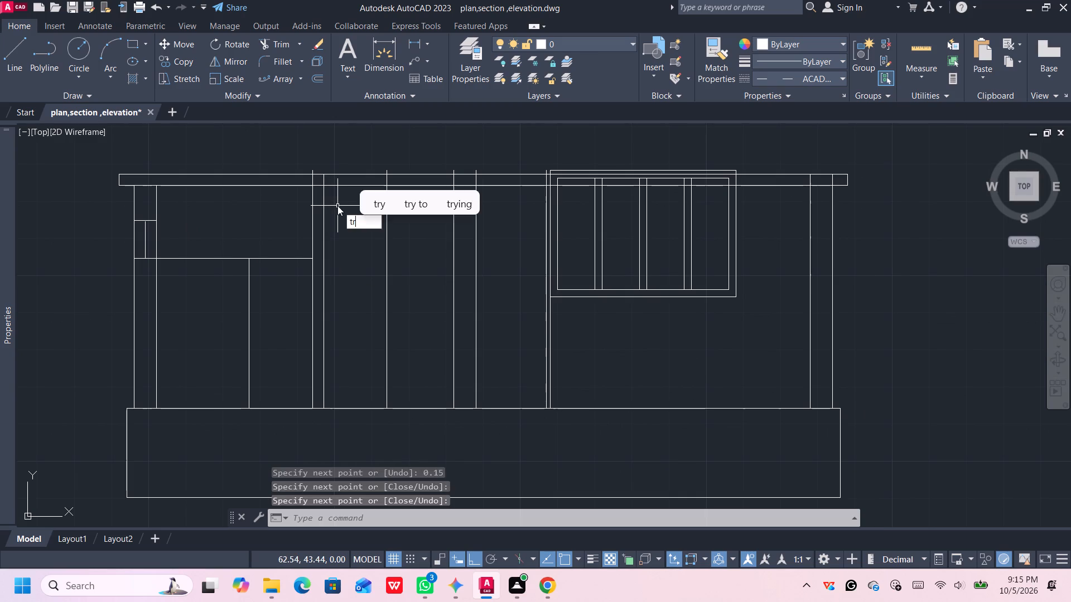
key("Return")
scroll(308, 170, "up", 1)
left_click(313, 172)
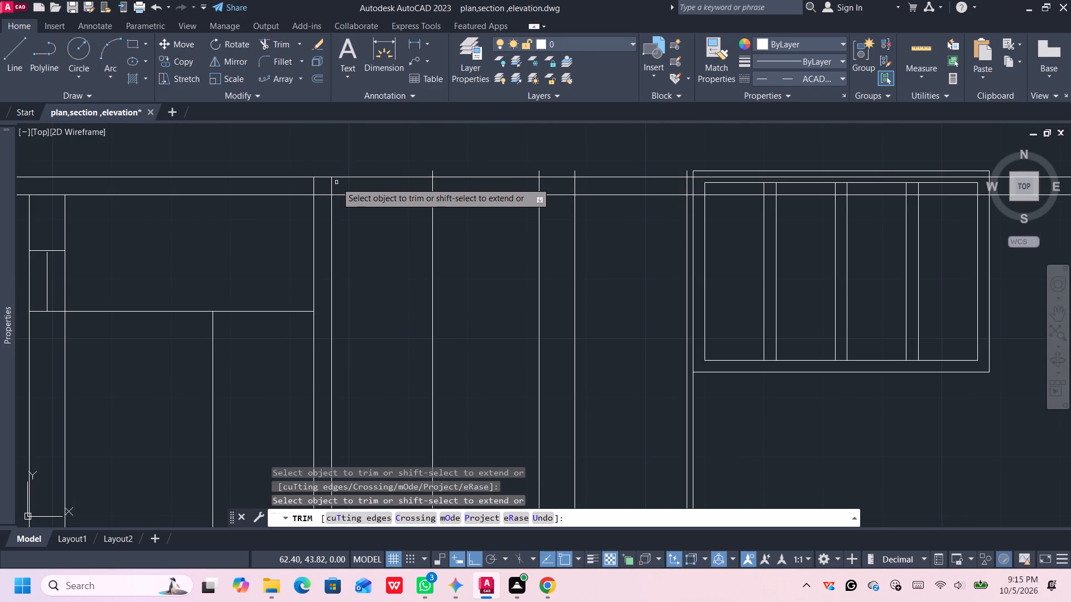
left_click(336, 183)
left_click(307, 185)
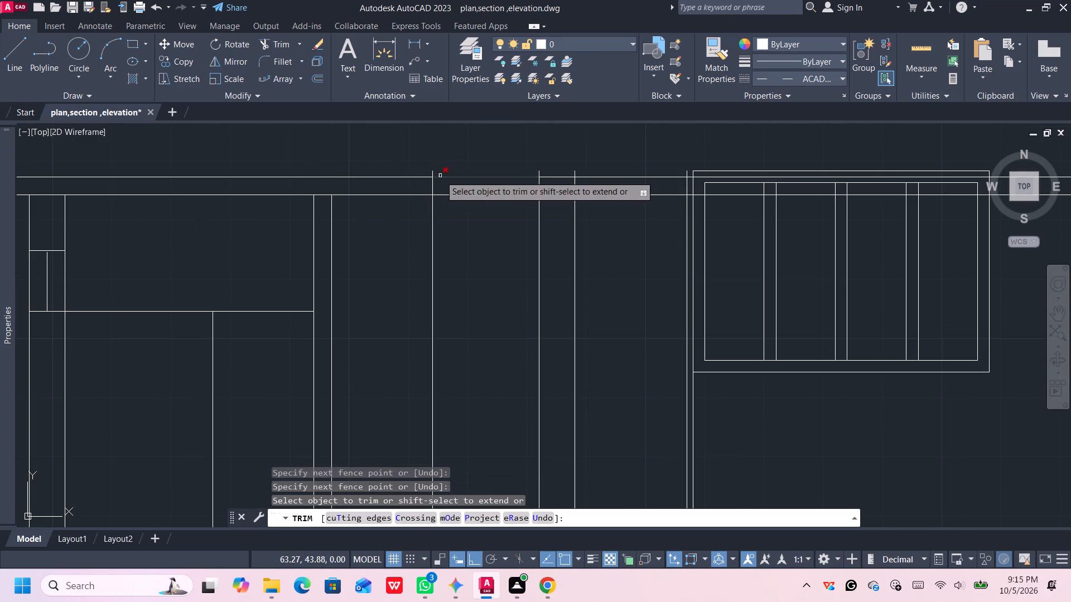
left_click(431, 169)
left_click(430, 186)
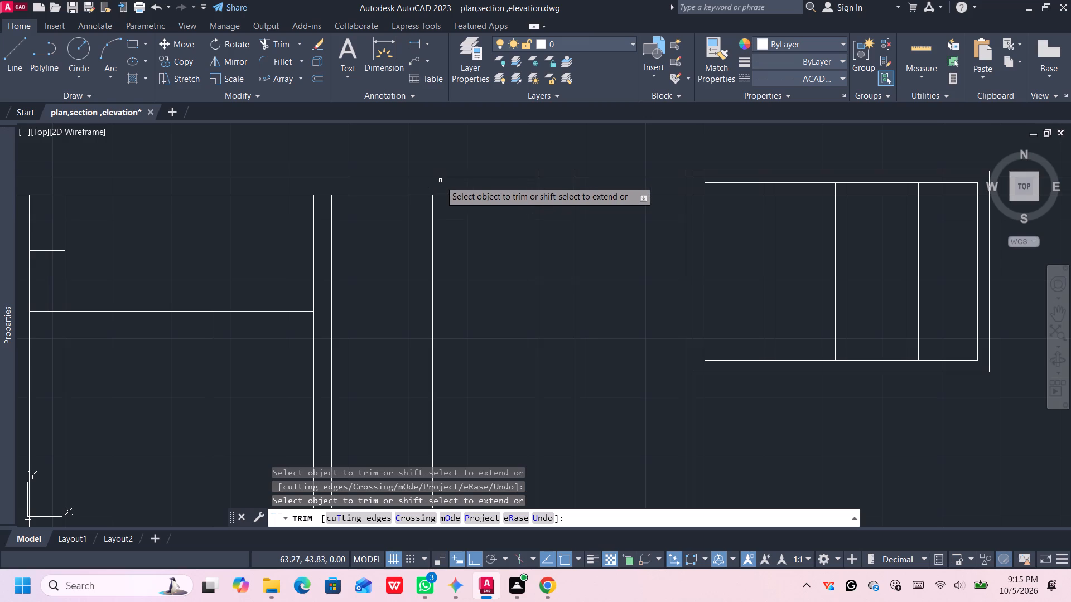
Trim the middle wall's two vertical lines where they cross and pass above the roof slab.
middle_click_drag(437, 181, 400, 161)
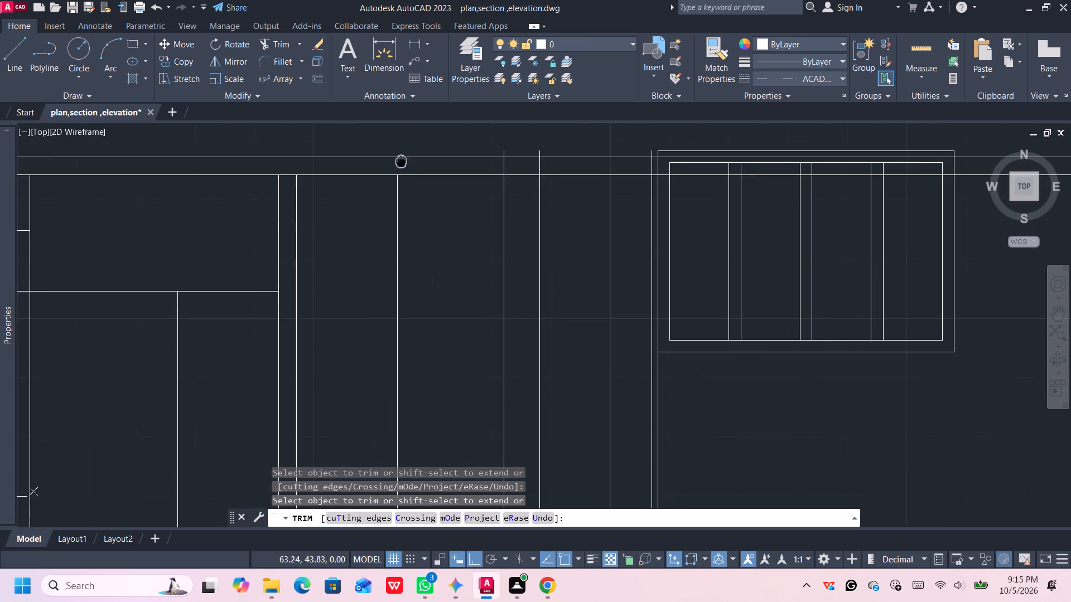
middle_click_drag(400, 161, 400, 159)
left_click(503, 166)
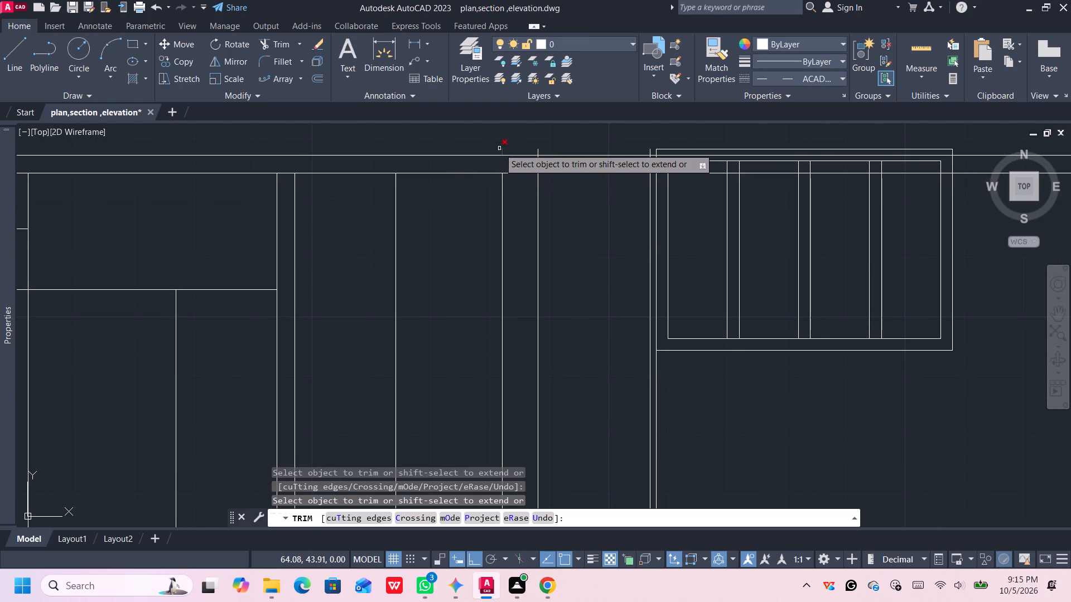
left_click(499, 148)
left_click(541, 151)
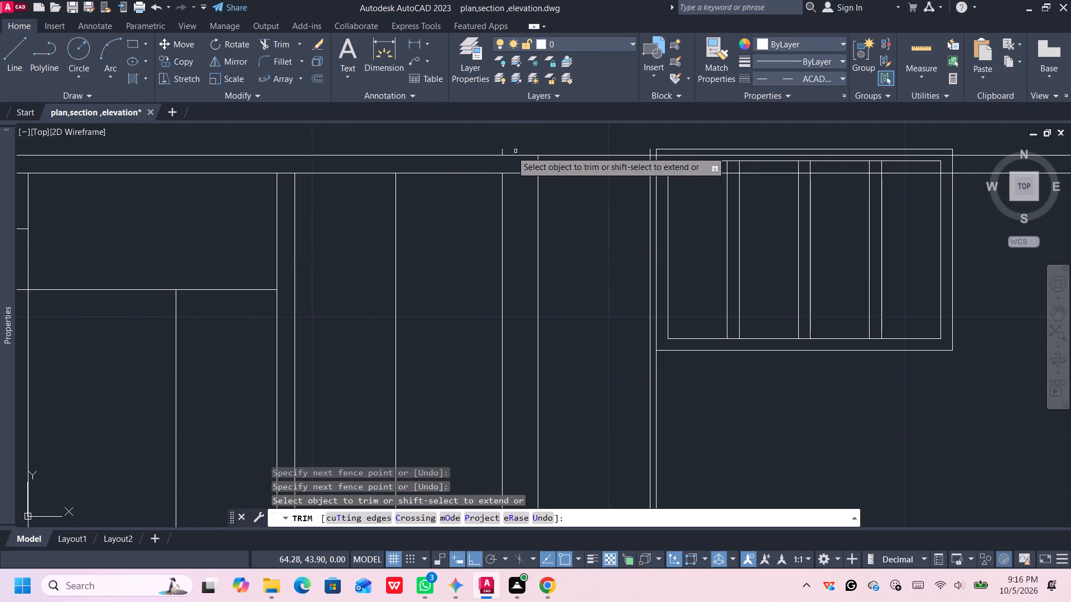
left_click(501, 149)
left_click(536, 161)
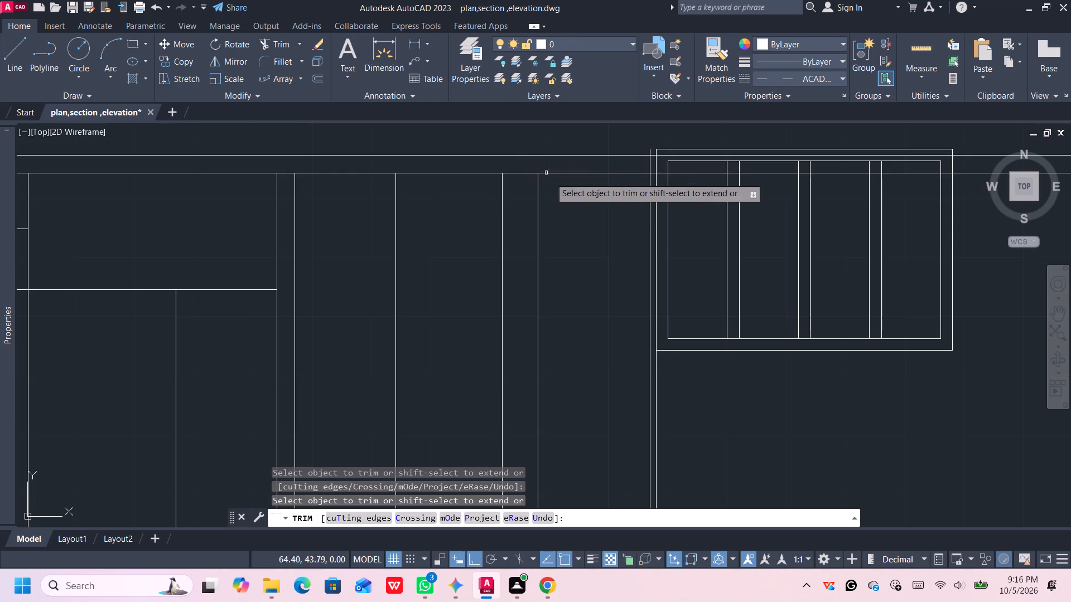
scroll(576, 203, "down", 1)
middle_click_drag(583, 221, 464, 145)
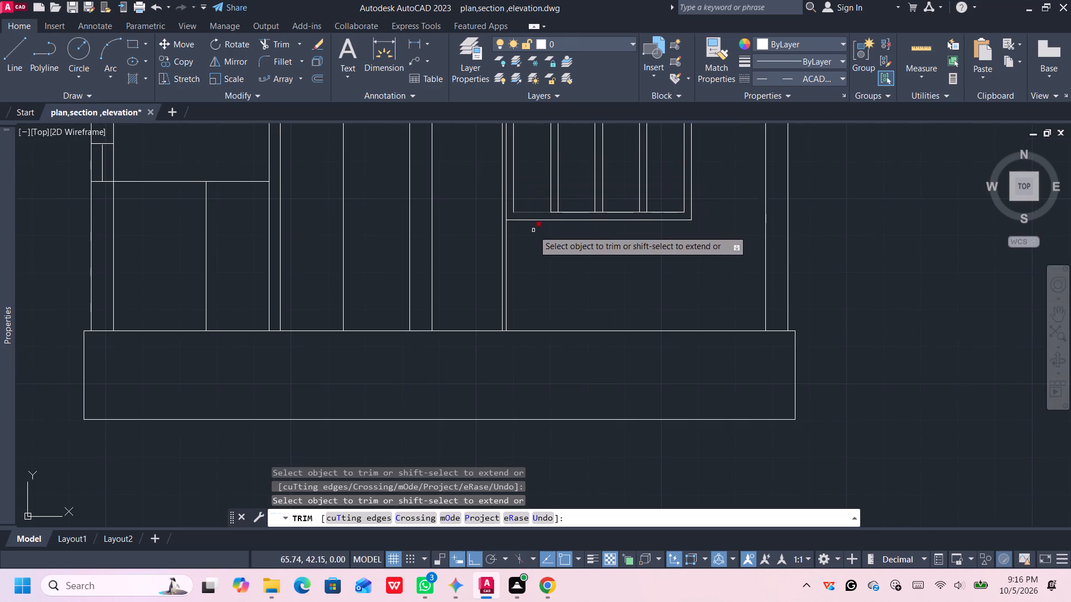
middle_click_drag(546, 256, 505, 319)
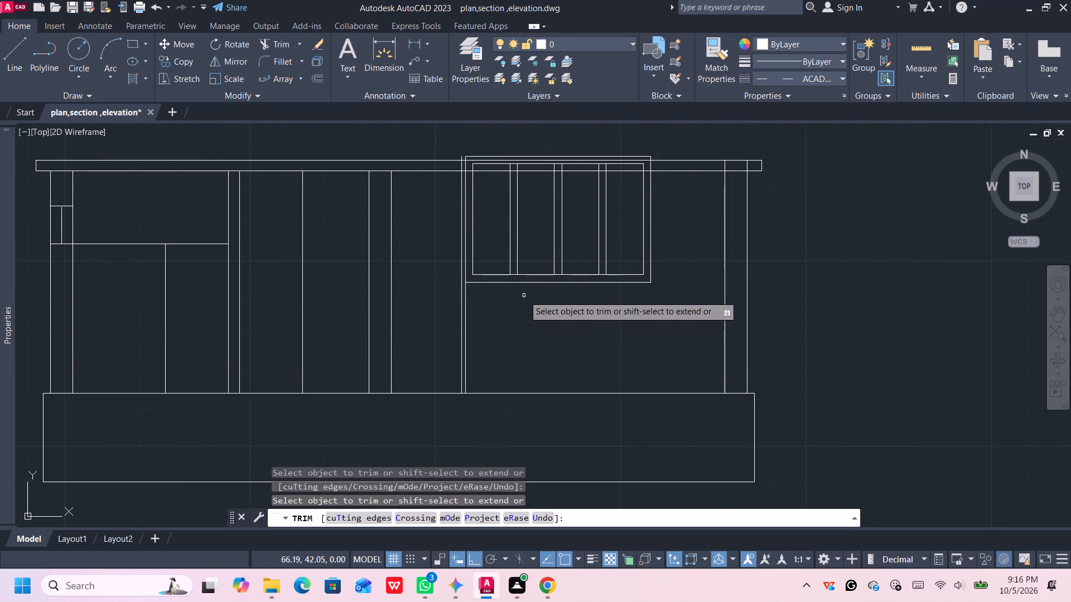
middle_click_drag(520, 297, 520, 309)
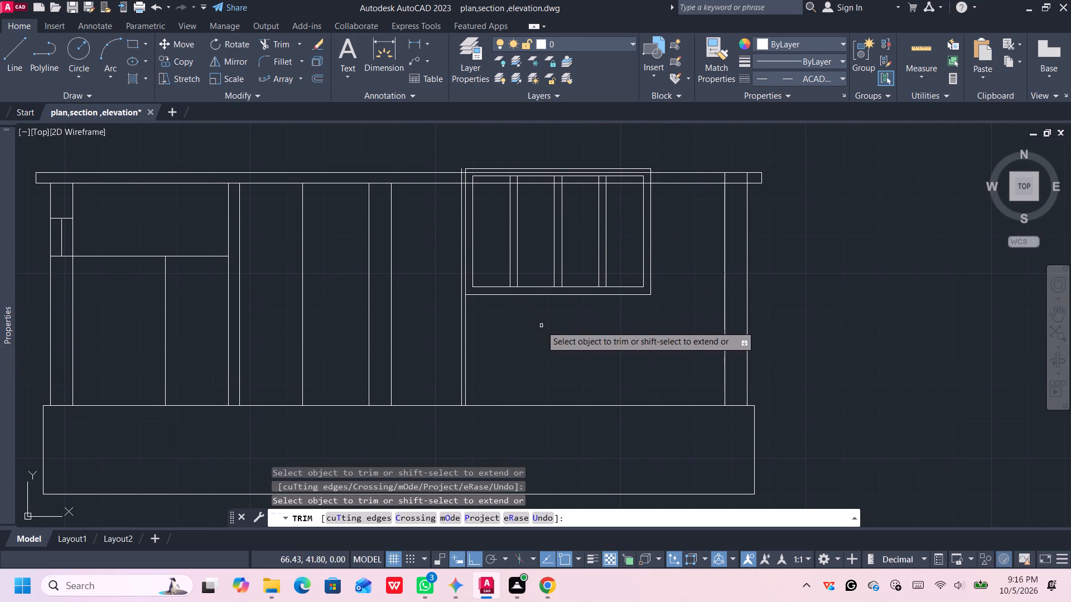
key("Escape")
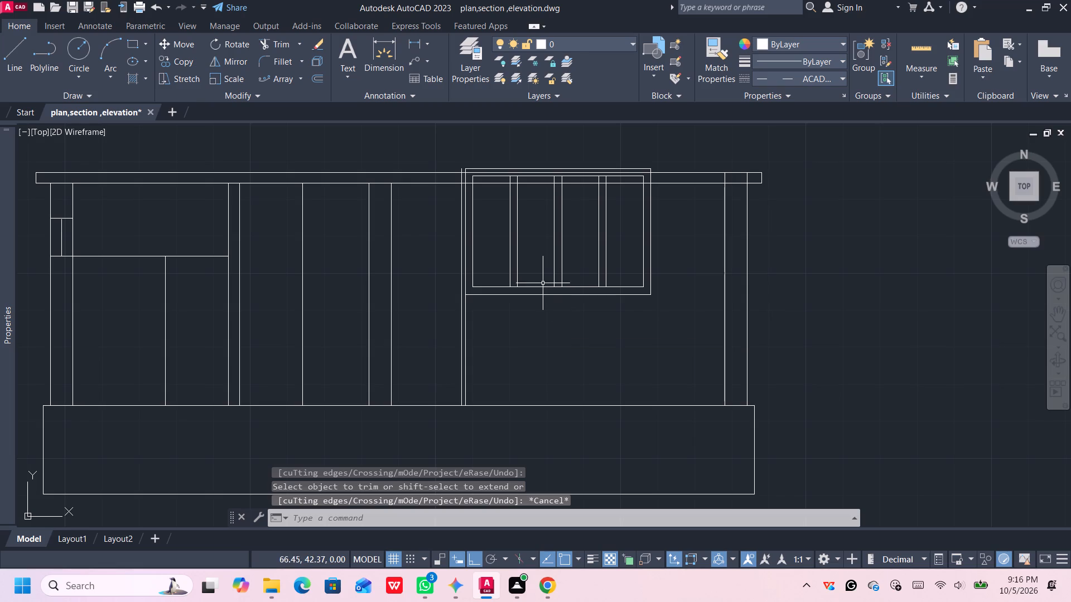
Erase the old window's mullions and the bottom, right and left lines of its inner frame.
left_click(645, 235)
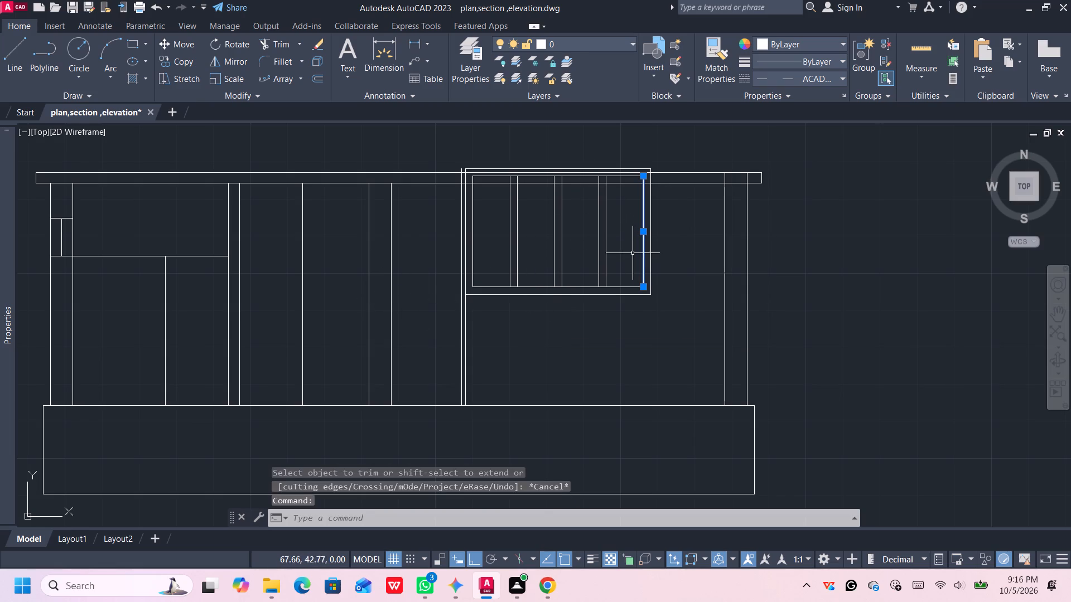
left_click(625, 247)
left_click(491, 291)
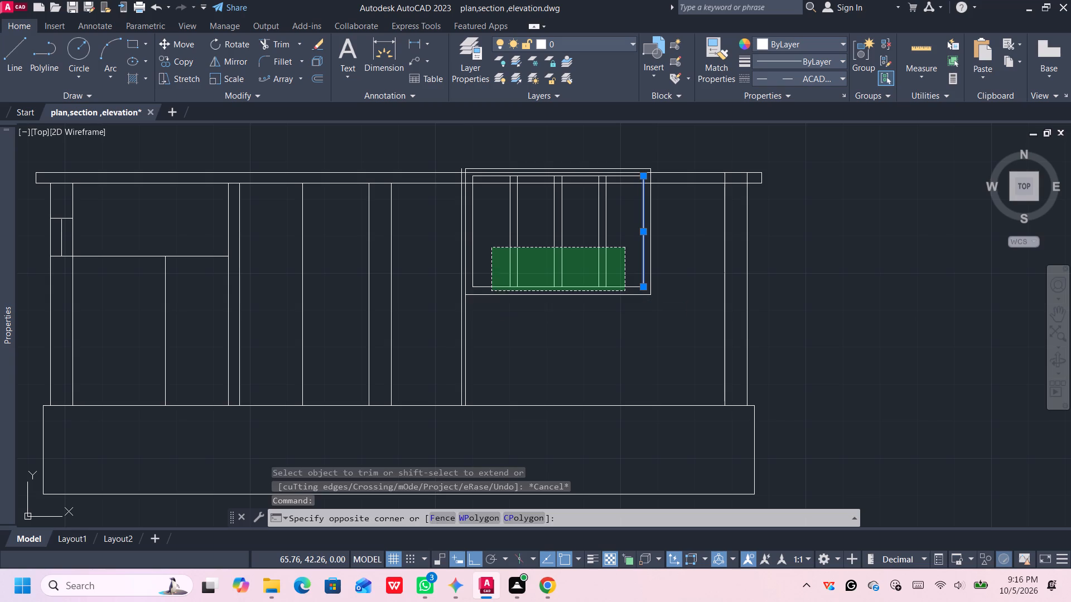
key("Delete")
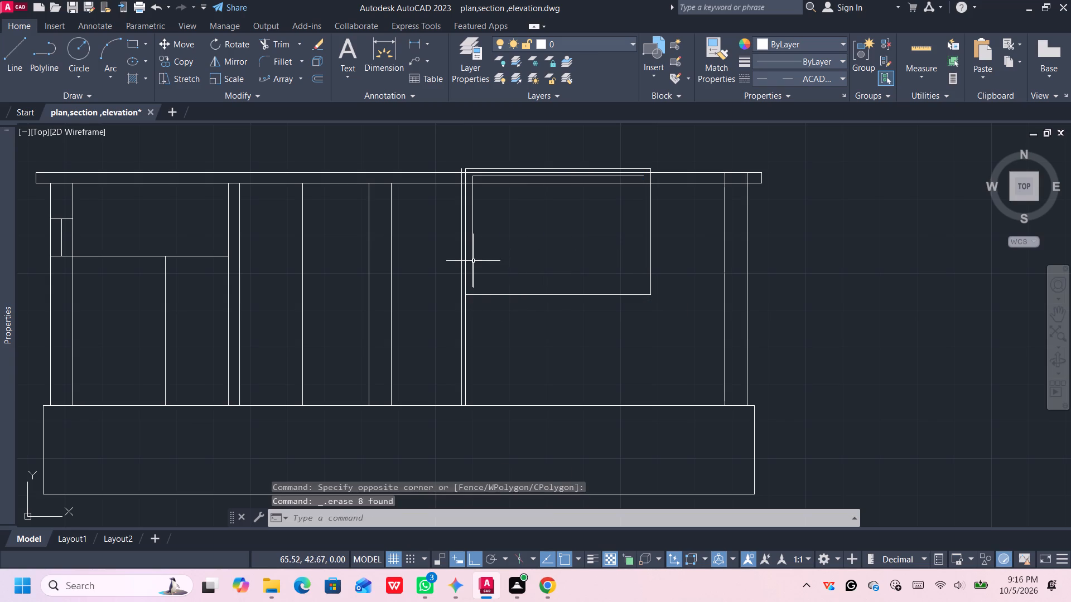
left_click(474, 259)
key("Delete")
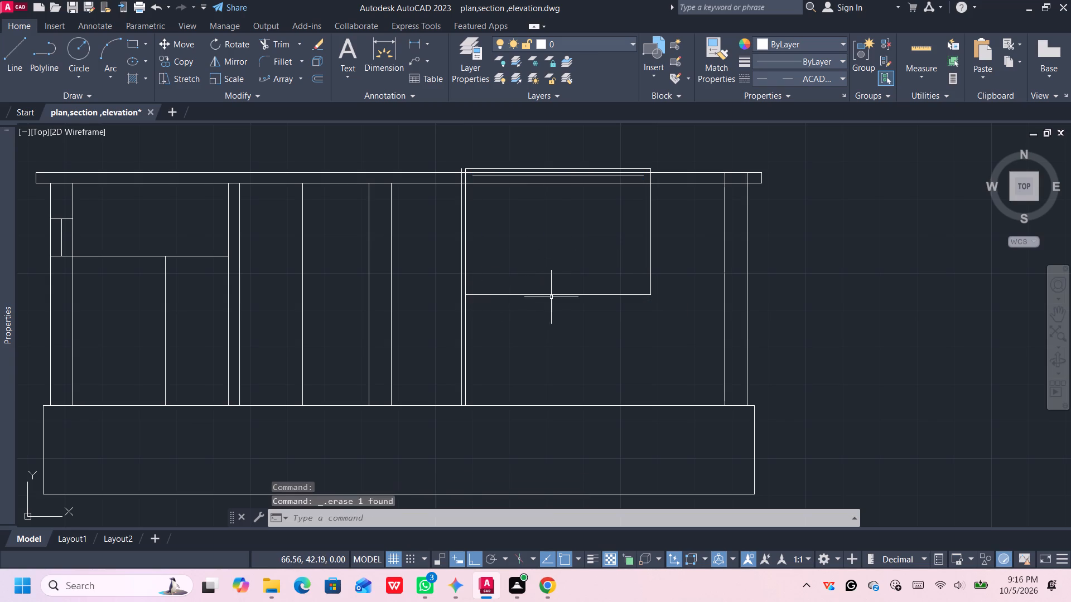
Draw a 1.5 vertical line from the old window's lower right corner down to the plinth's top line.
key("l")
key("Return")
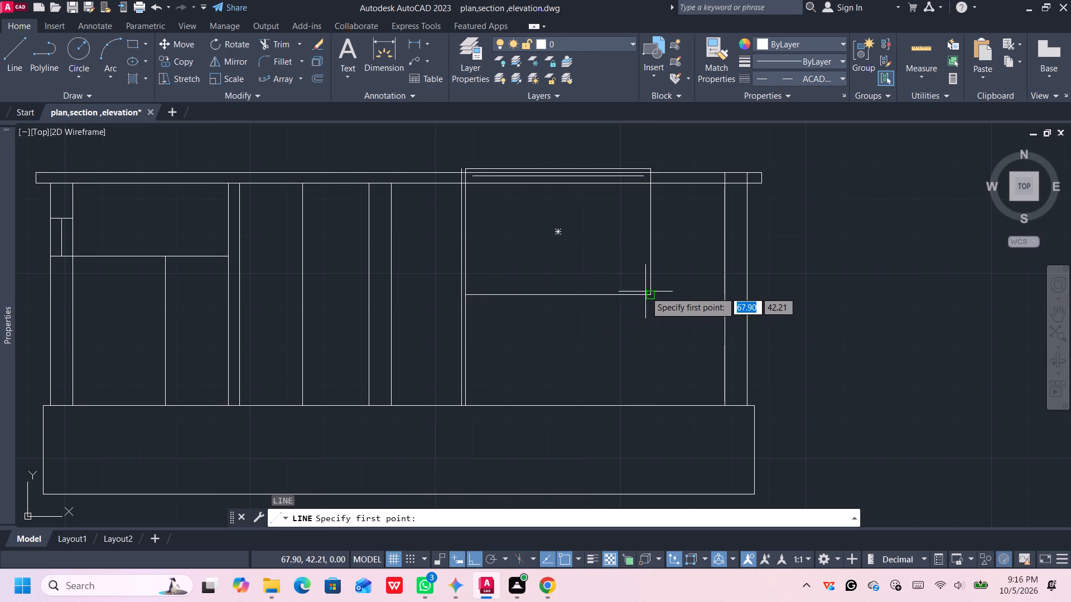
left_click(649, 295)
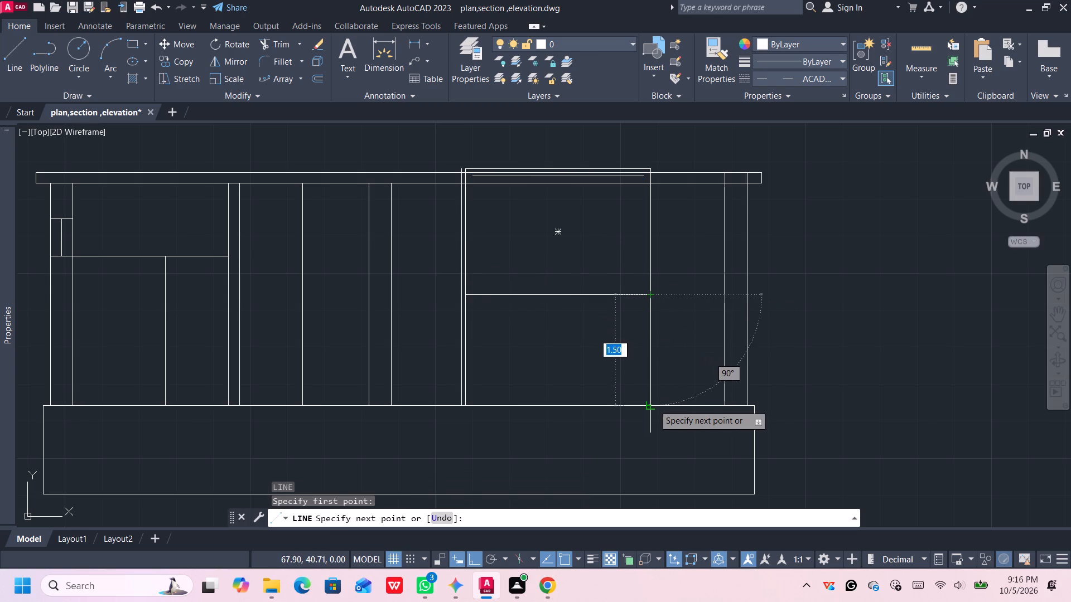
left_click(654, 405)
key("Return")
Erase the old window's outer rectangle, the inner frame's top line, and the duplicate top, right and bottom lines of the outline.
left_click(626, 293)
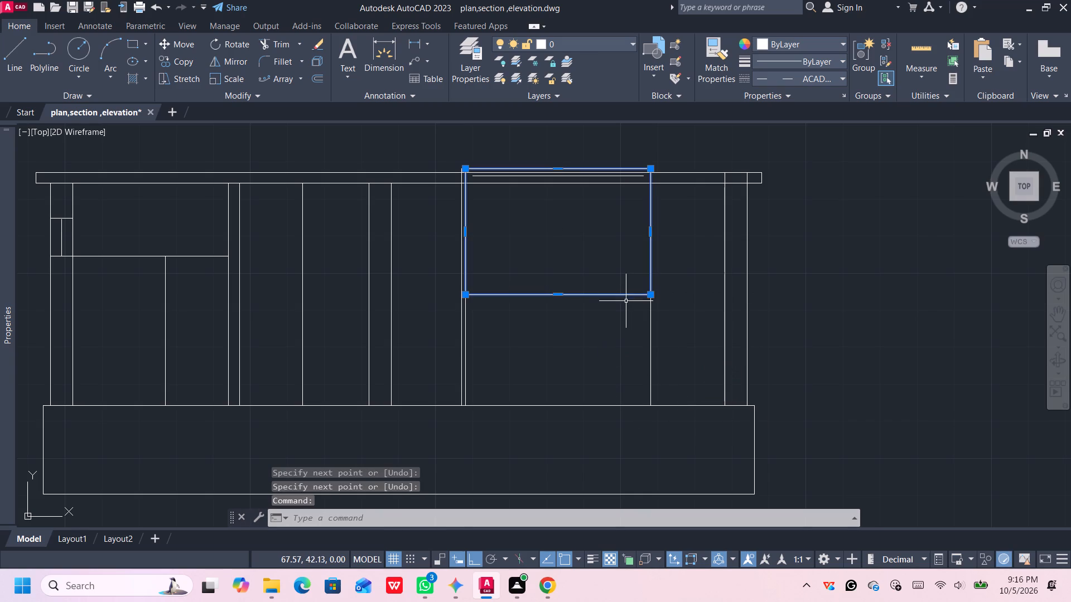
key("Delete")
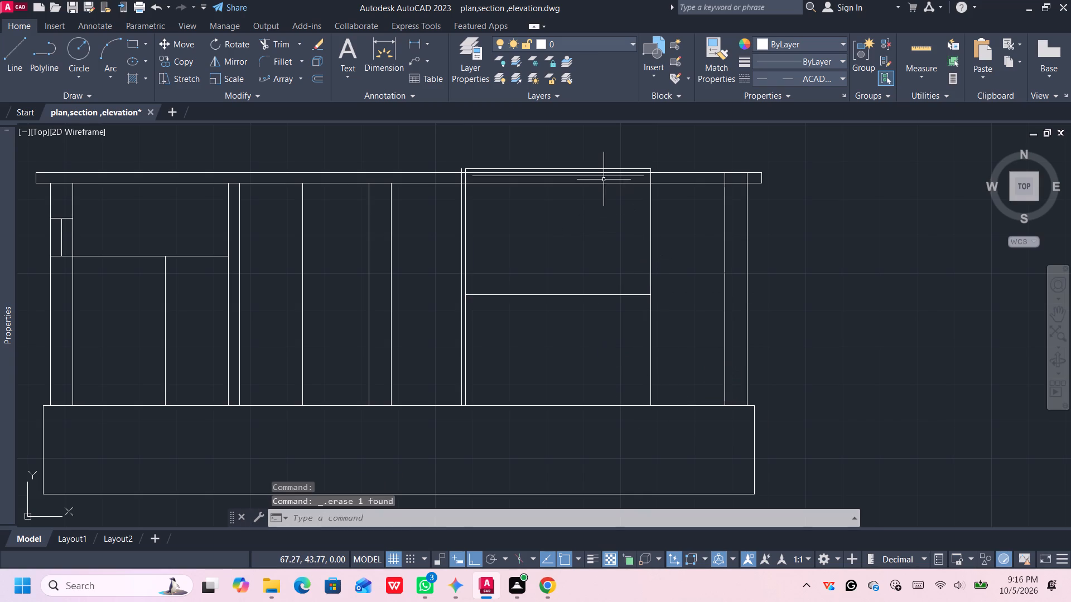
left_click(604, 178)
left_click(605, 175)
left_click(602, 176)
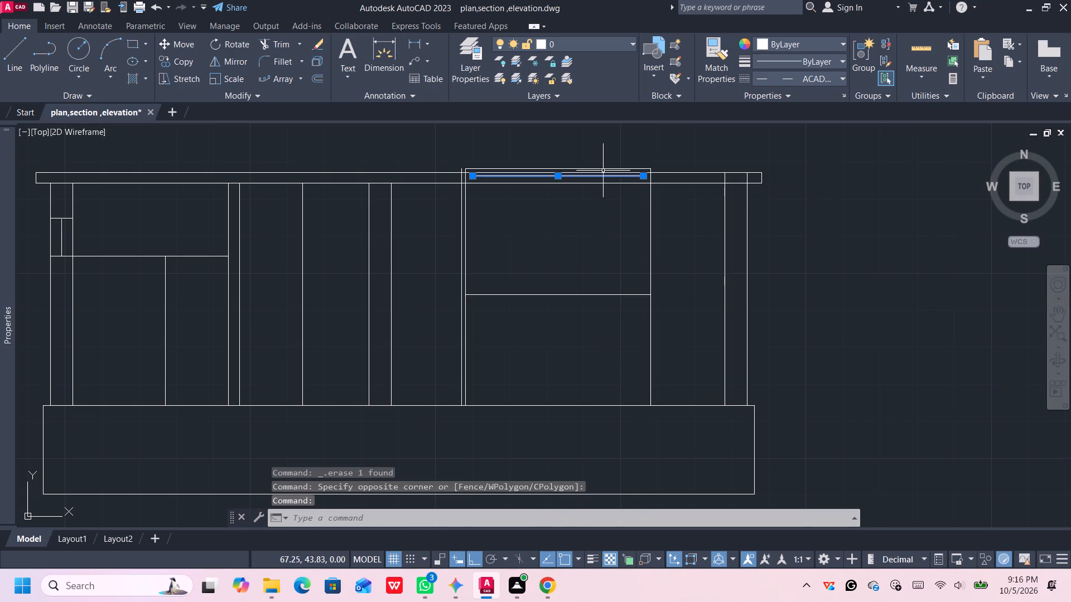
left_click(604, 168)
key("Delete")
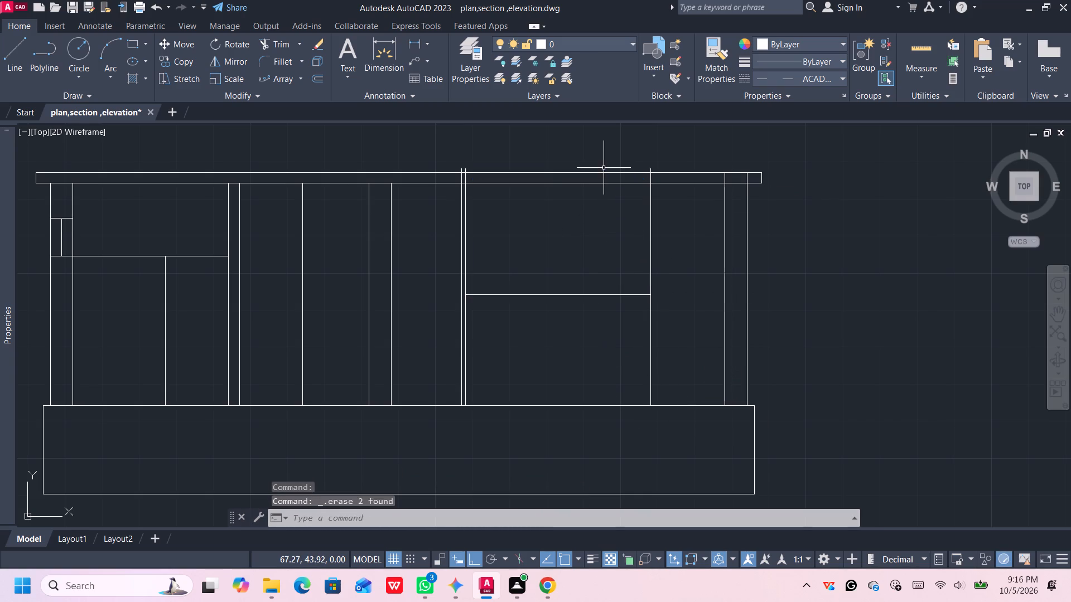
left_click(648, 204)
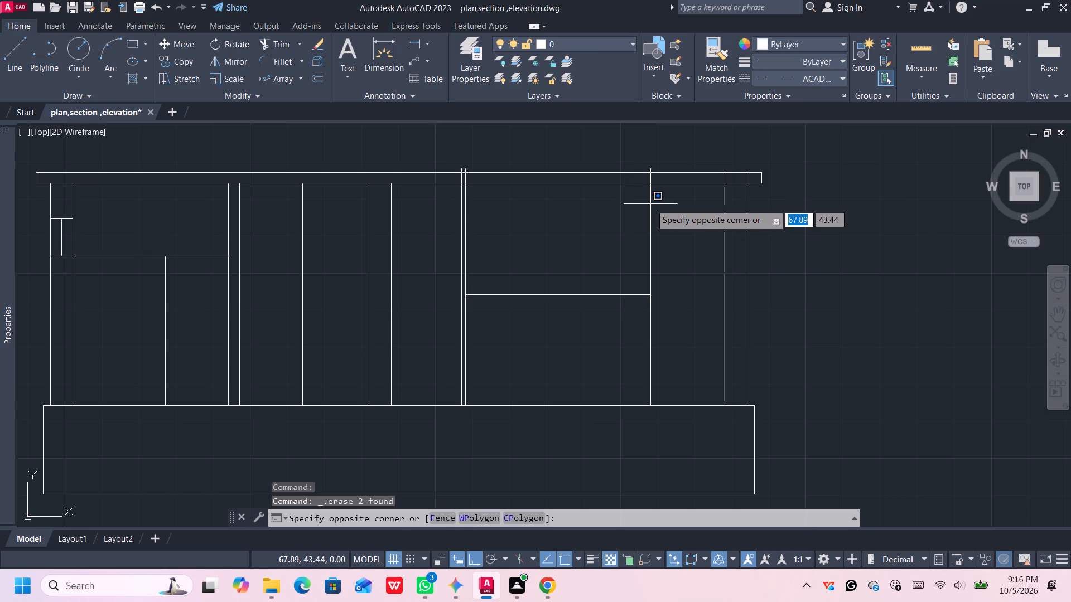
left_click(650, 204)
left_click(650, 201)
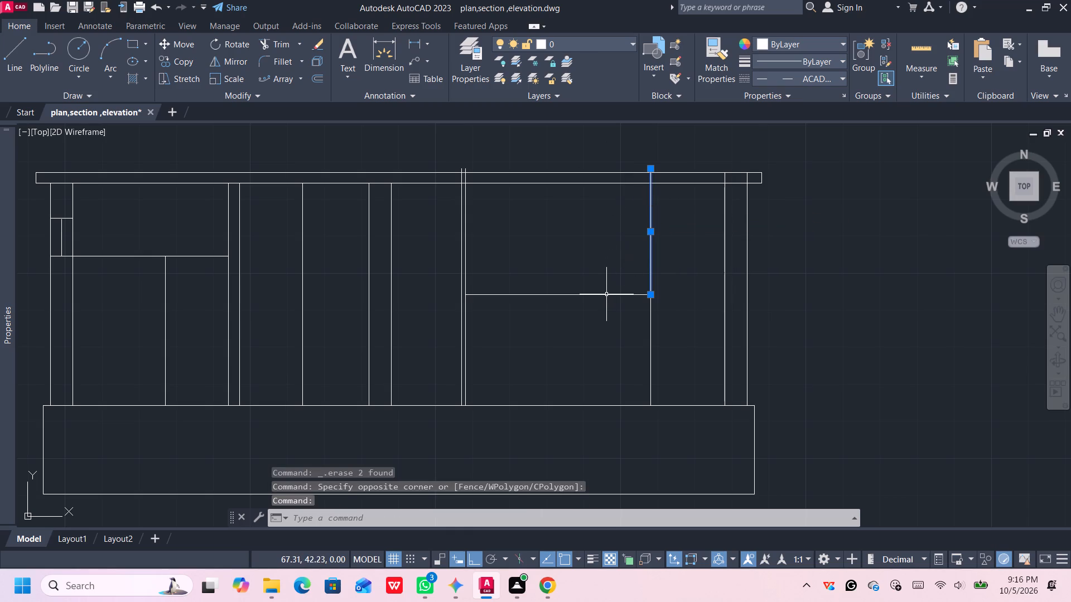
left_click(606, 297)
key("Delete")
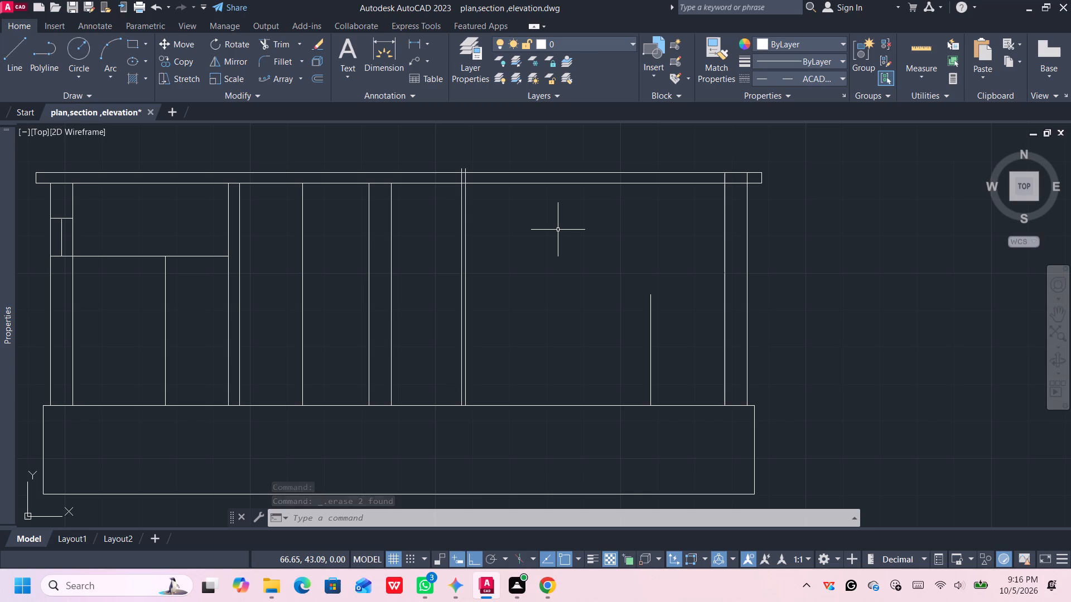
Extend the new 1.5 vertical line up to the underside of the roof slab.
middle_click_drag(534, 246, 527, 239)
key("e")
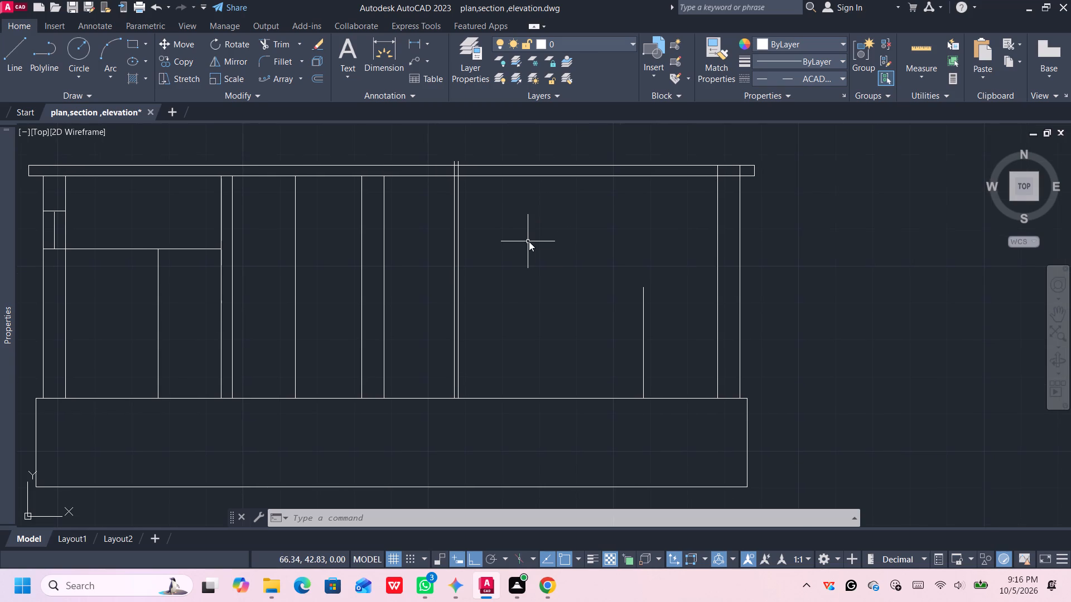
key("x")
key("Return")
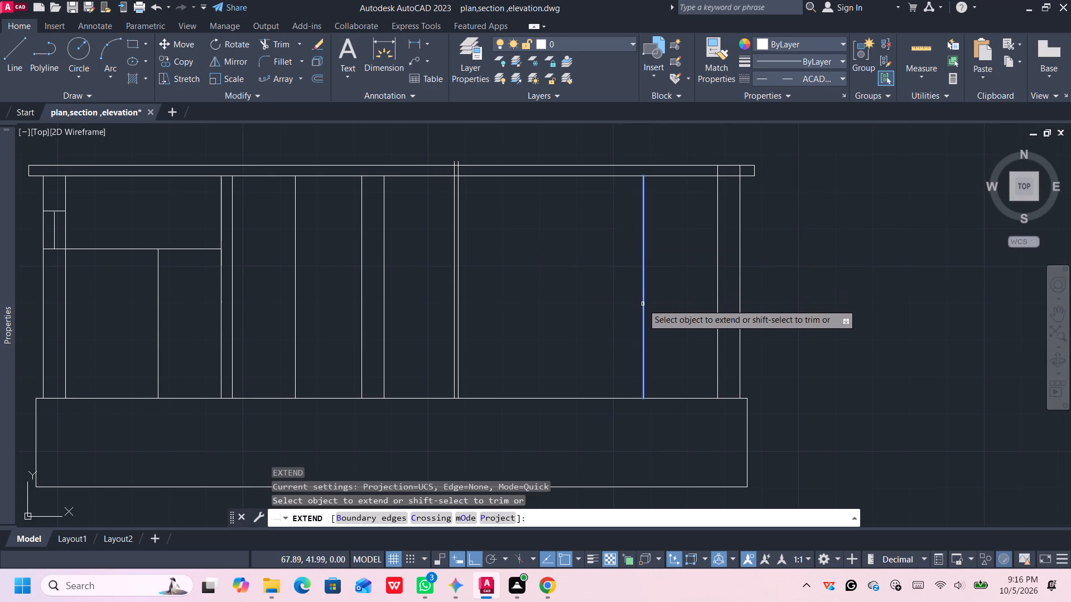
left_click(643, 304)
key("Return")
middle_click_drag(522, 211, 548, 230)
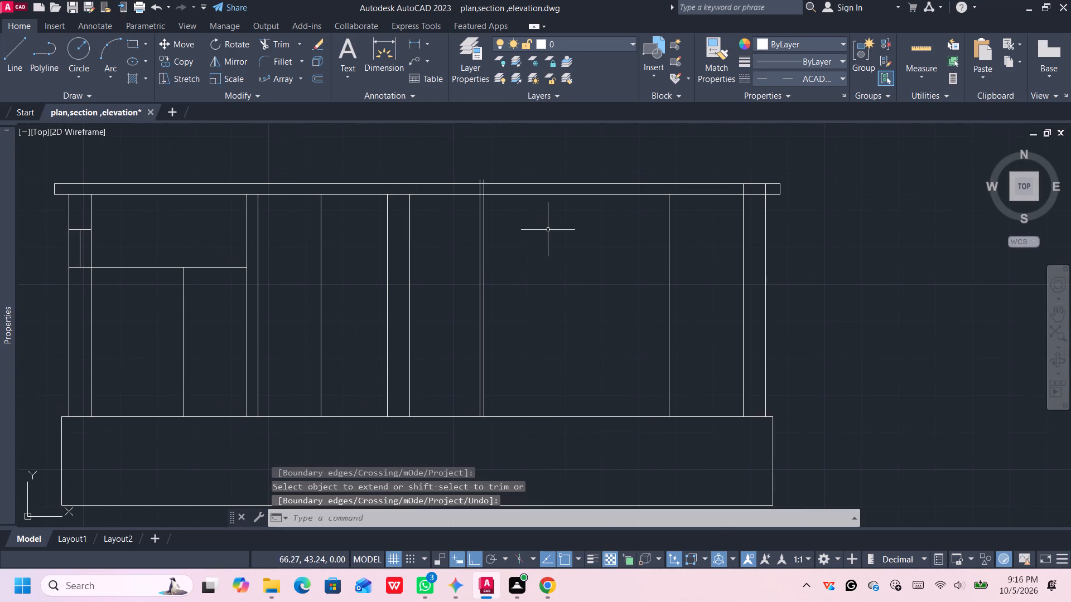
Trim the two closely spaced verticals left of the cleared window where they cross and pass above the roof slab.
type("tr")
key("Return")
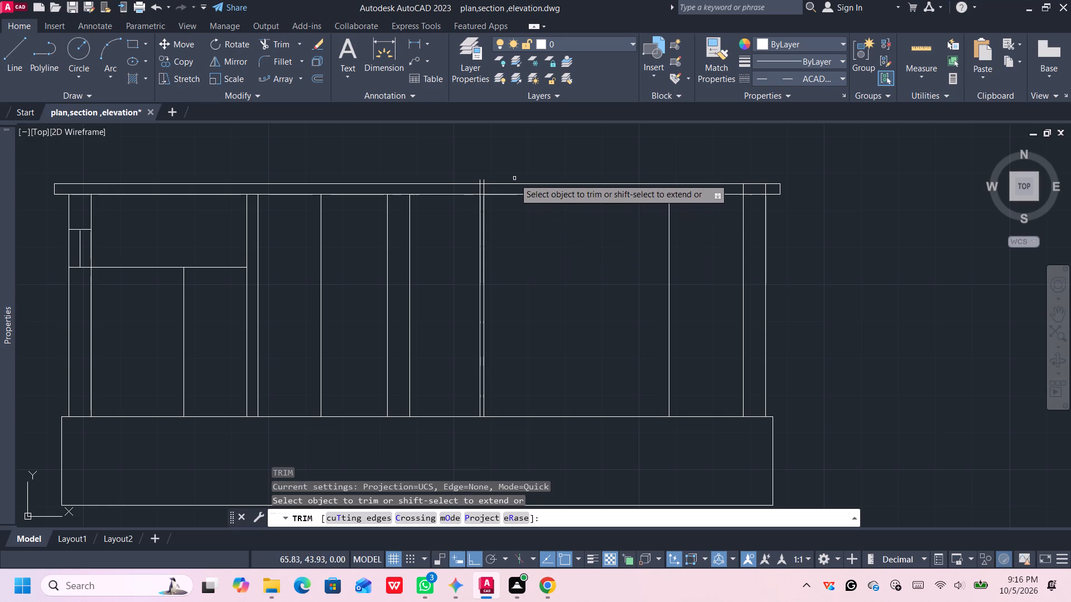
scroll(493, 182, "up", 1)
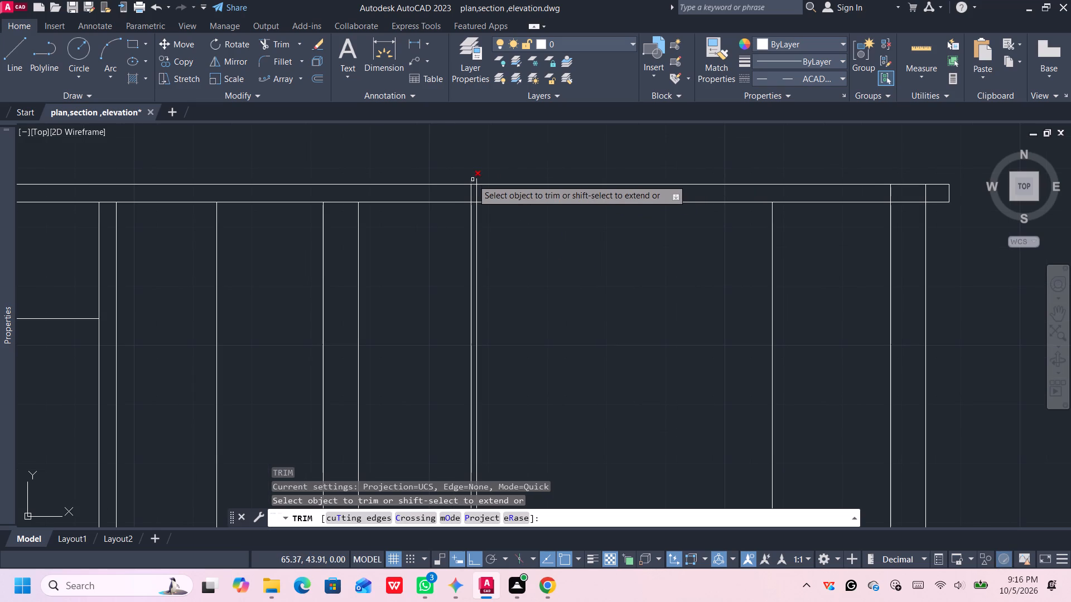
left_click(472, 179)
left_click(476, 180)
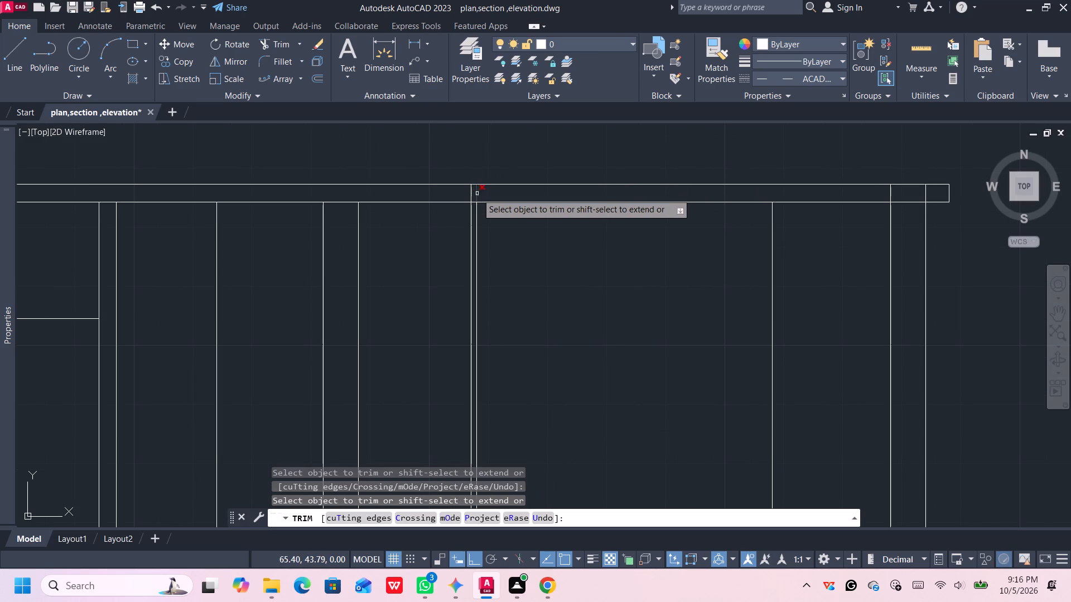
left_click(480, 193)
left_click(461, 192)
scroll(522, 214, "down", 1)
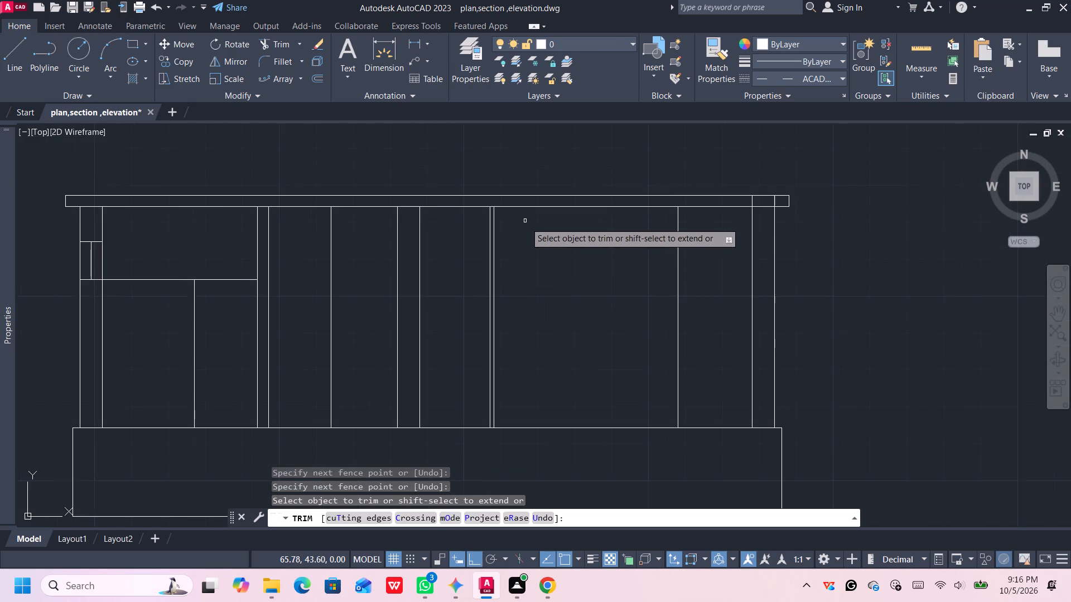
scroll(546, 291, "down", 1)
middle_click_drag(546, 290, 573, 282)
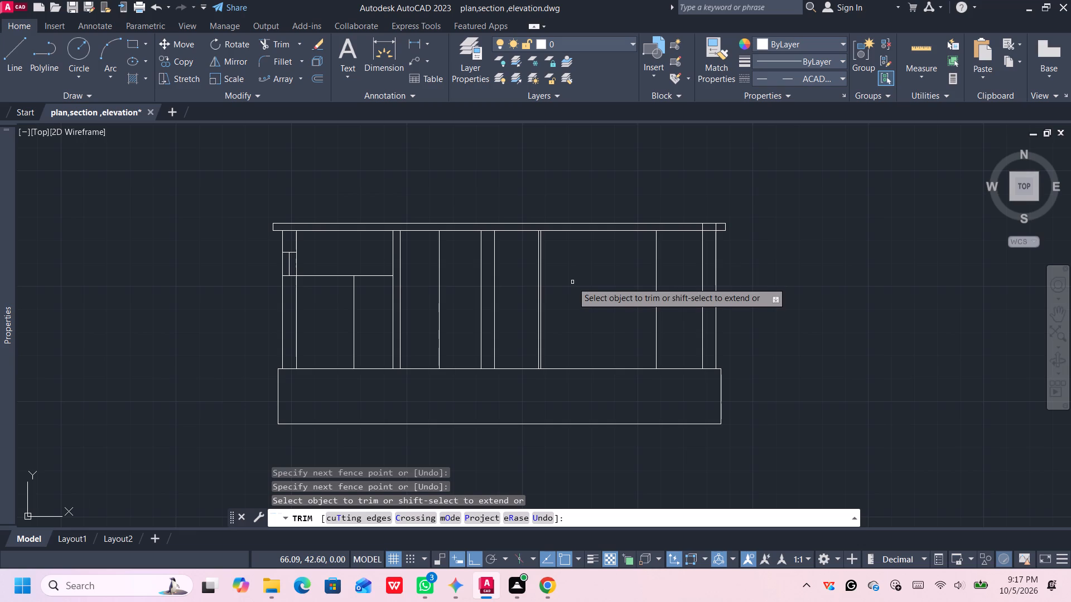
Draw a horizontal line level with the left opening's top line, from just beside the wall's right-hand vertical across to the elevation's far-right vertical.
key("Escape")
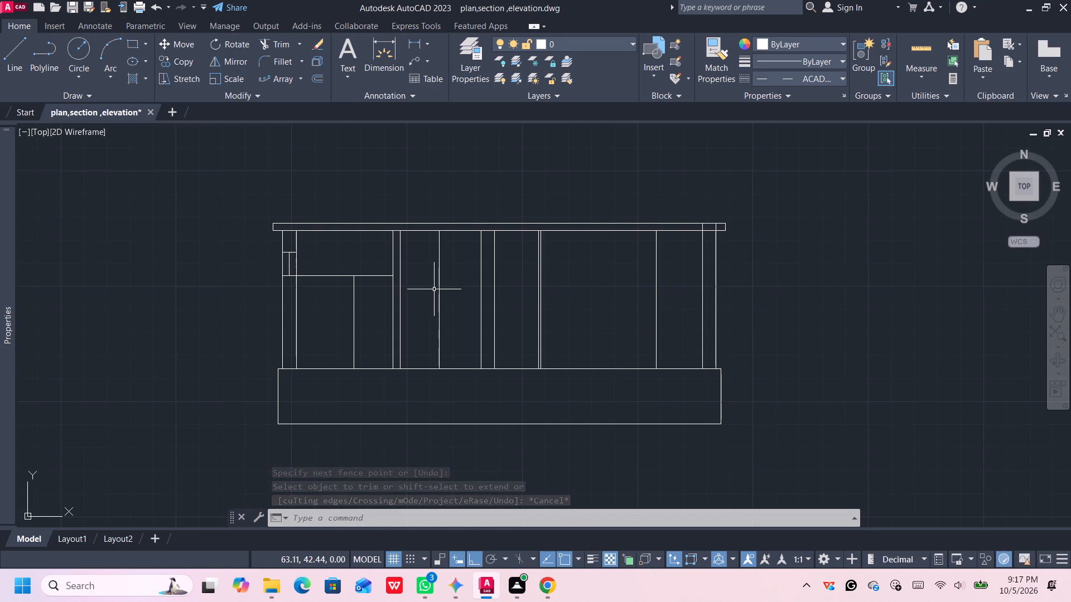
key("l")
key("Return")
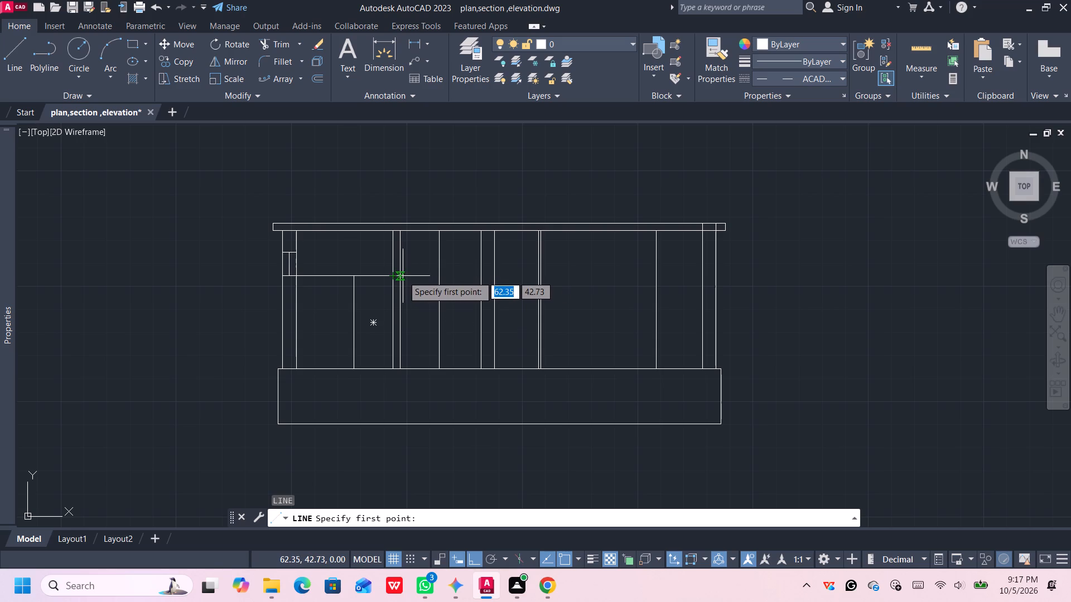
scroll(401, 278, "up", 4)
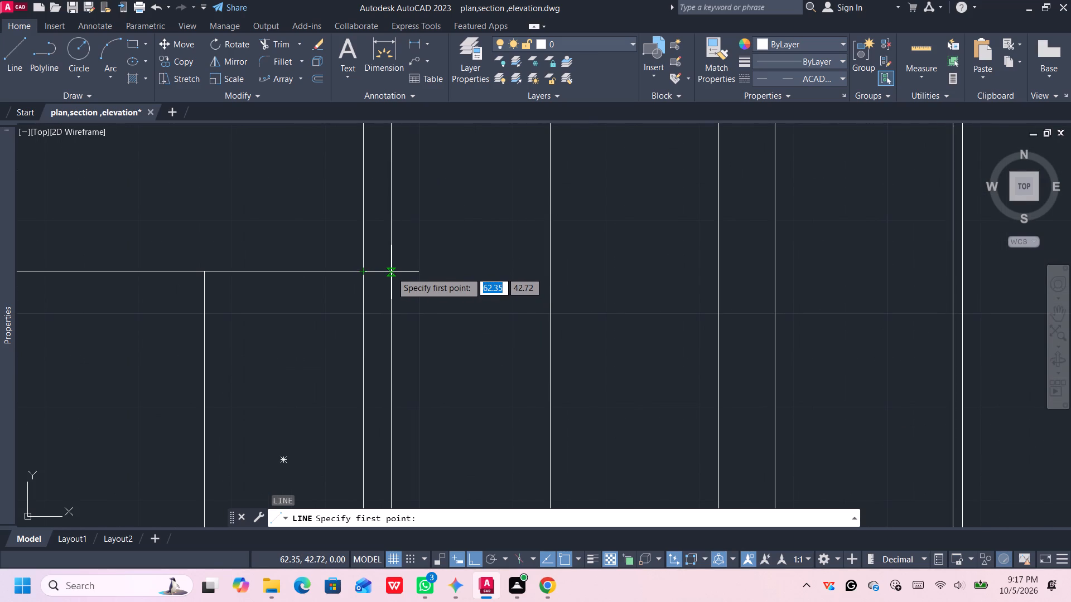
scroll(364, 275, "up", 4)
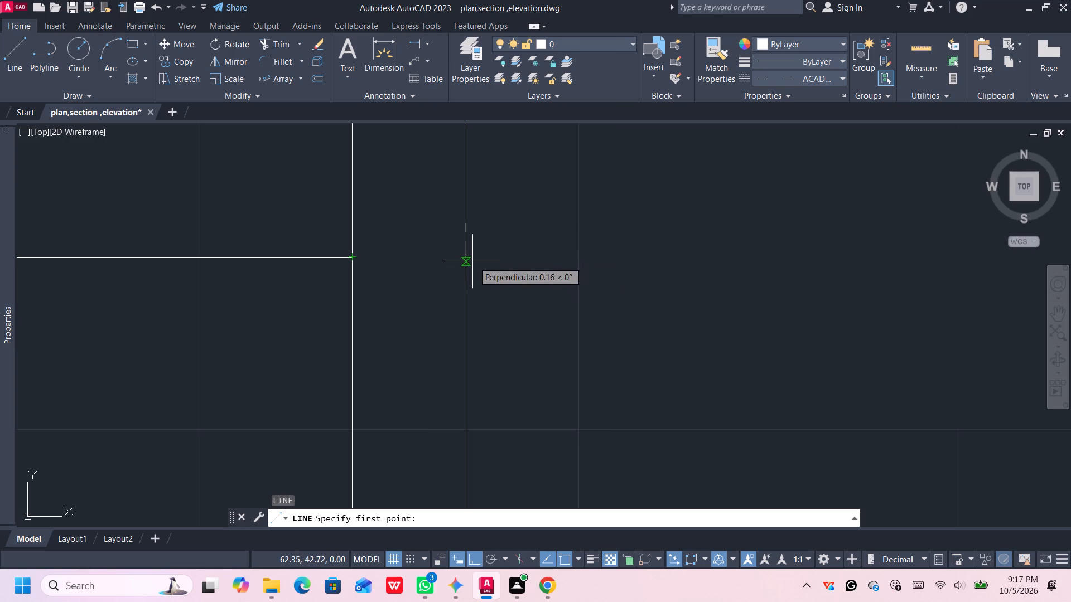
left_click(474, 256)
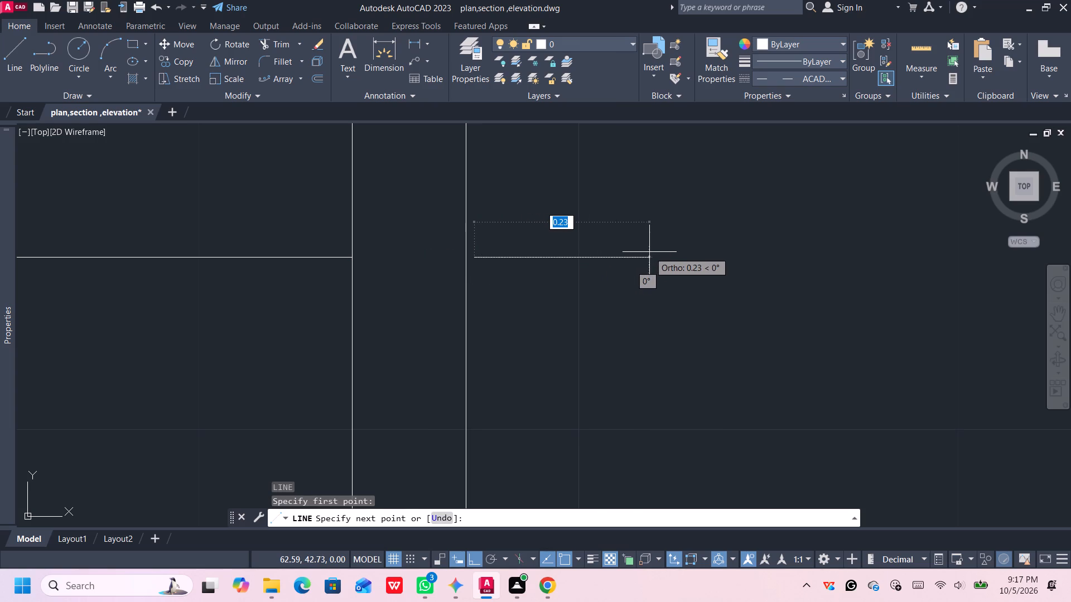
scroll(729, 253, "down", 3)
middle_click_drag(727, 253, 50, 203)
scroll(590, 217, "down", 3)
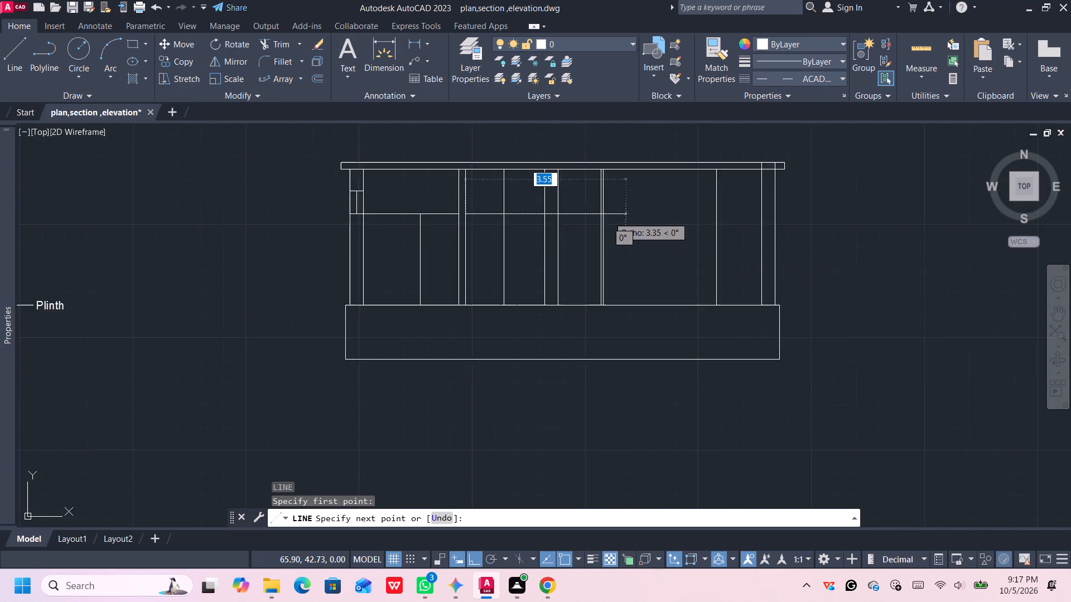
scroll(627, 217, "down", 2)
scroll(640, 217, "up", 3)
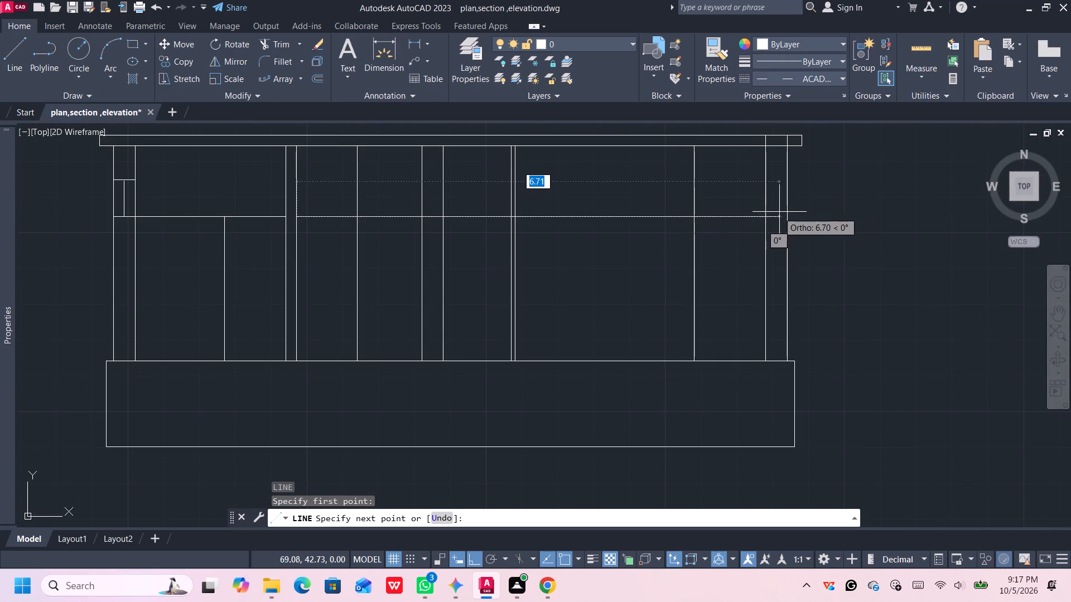
left_click(784, 216)
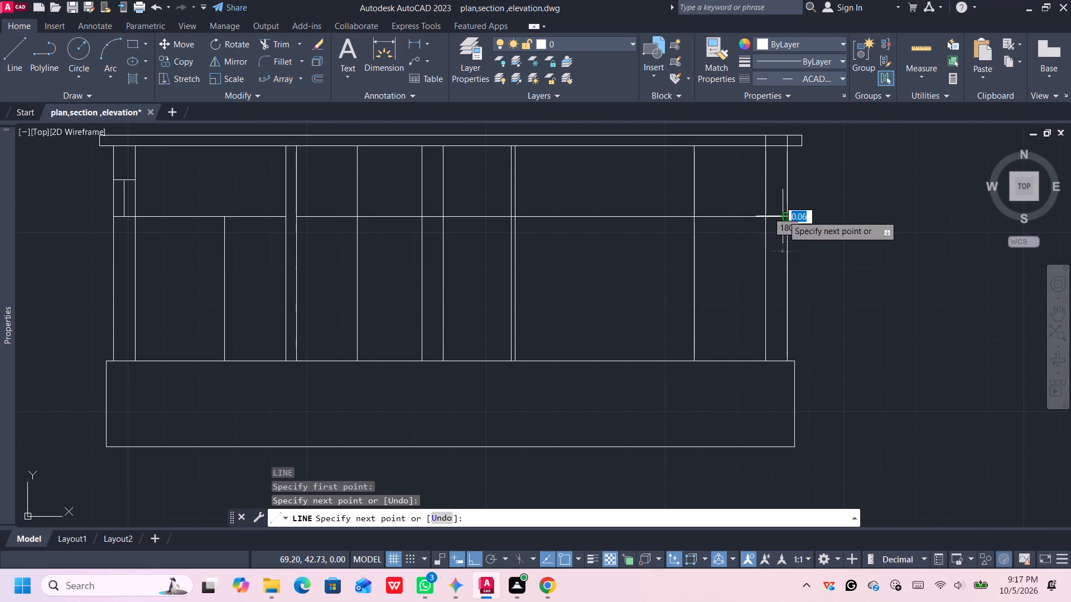
key("space")
Extend the new horizontal line's left end to the nearest wall vertical.
key("e")
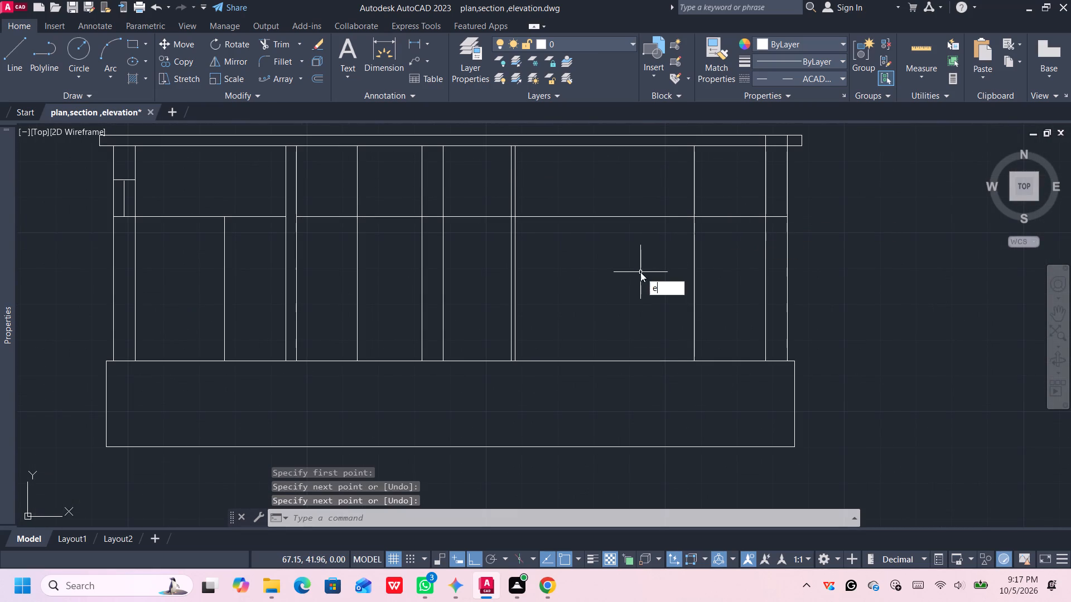
key("x")
key("Return")
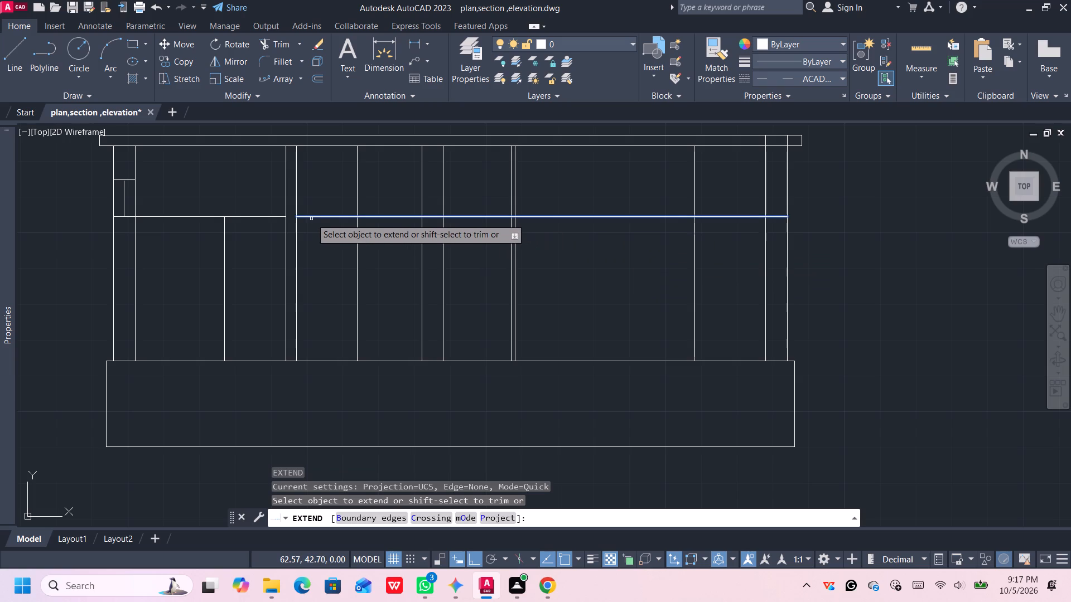
left_click(311, 216)
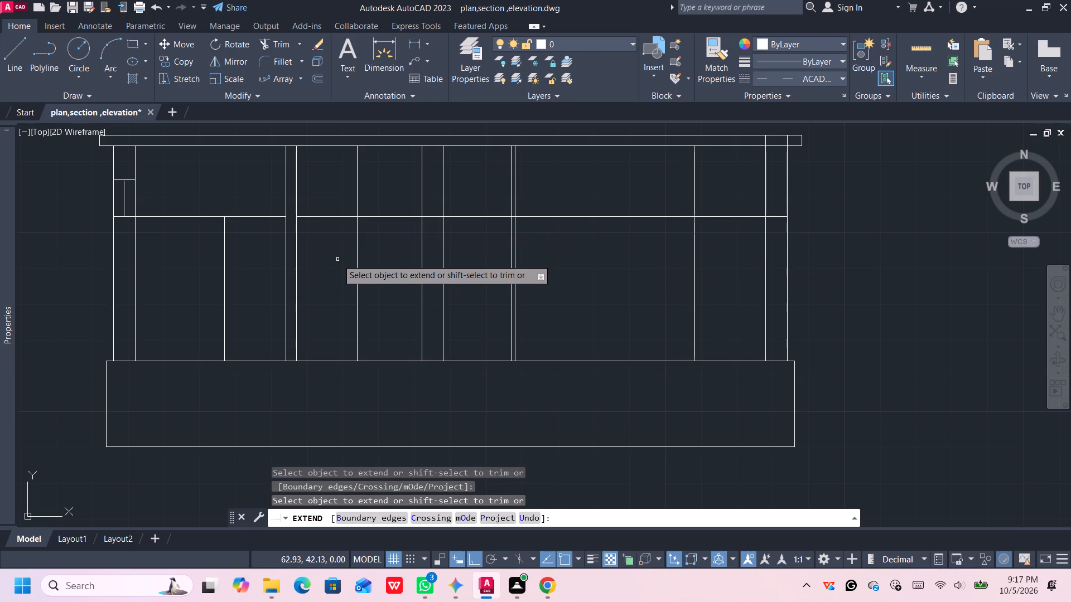
key("Escape")
Trim the two far-right verticals where they cross the roof slab.
type("tr")
key("Return")
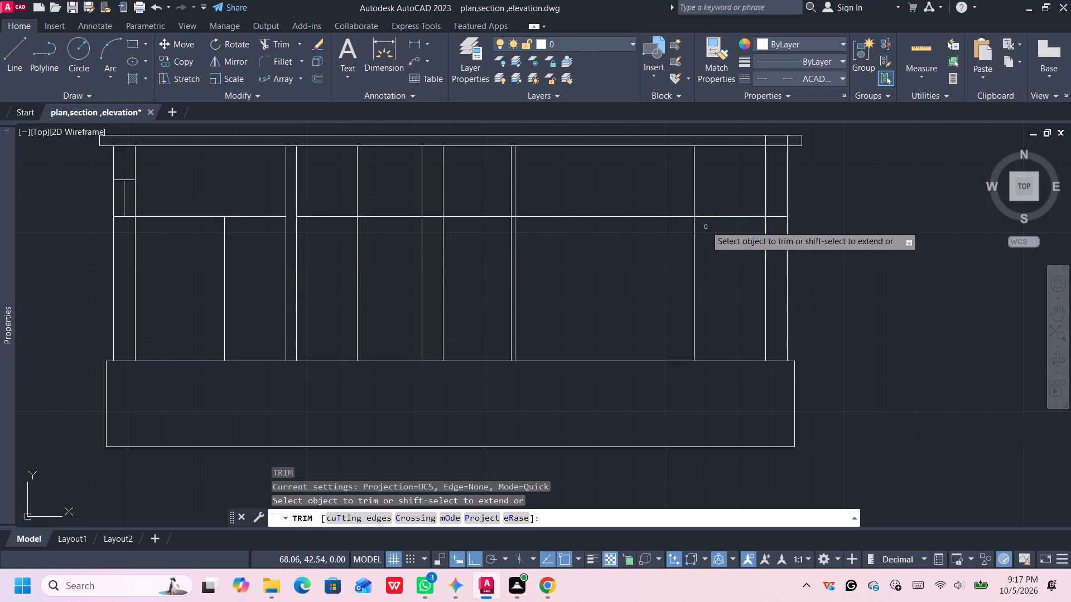
left_click(766, 139)
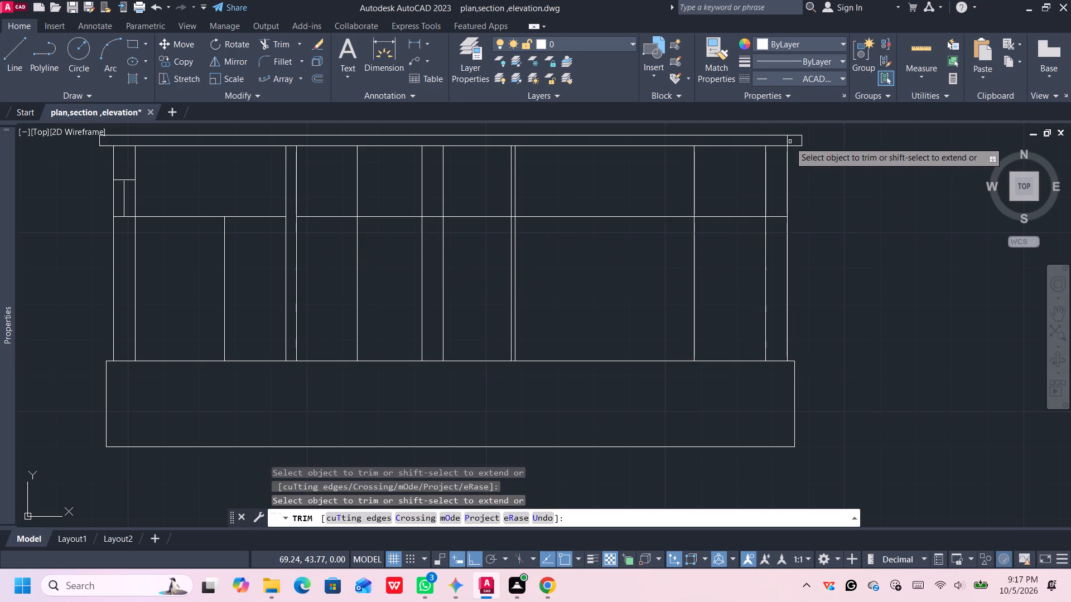
left_click(788, 142)
middle_click_drag(813, 228, 805, 231)
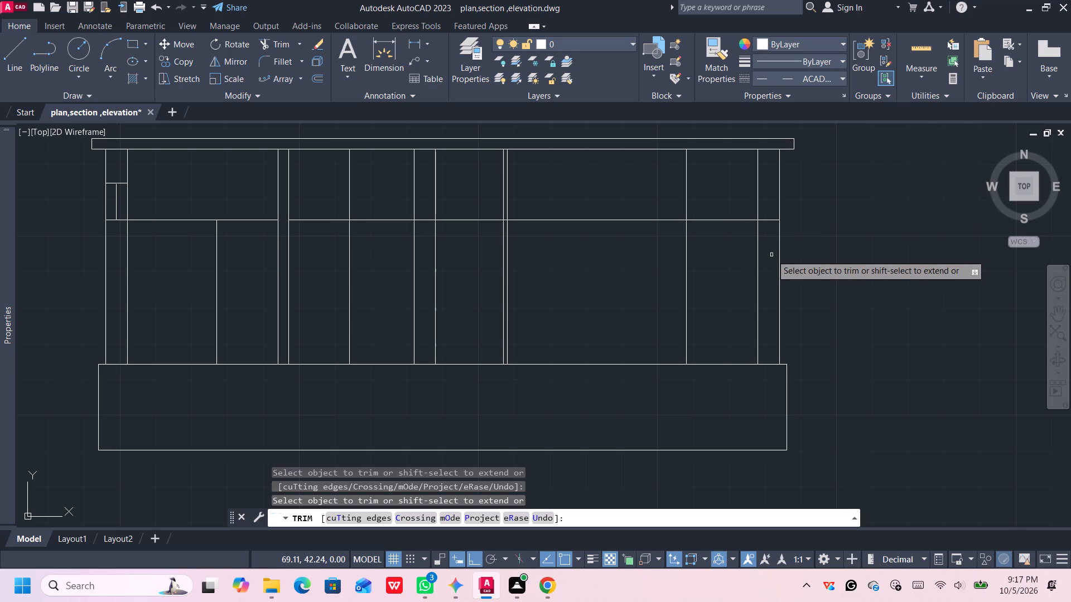
middle_click_drag(803, 326, 840, 293)
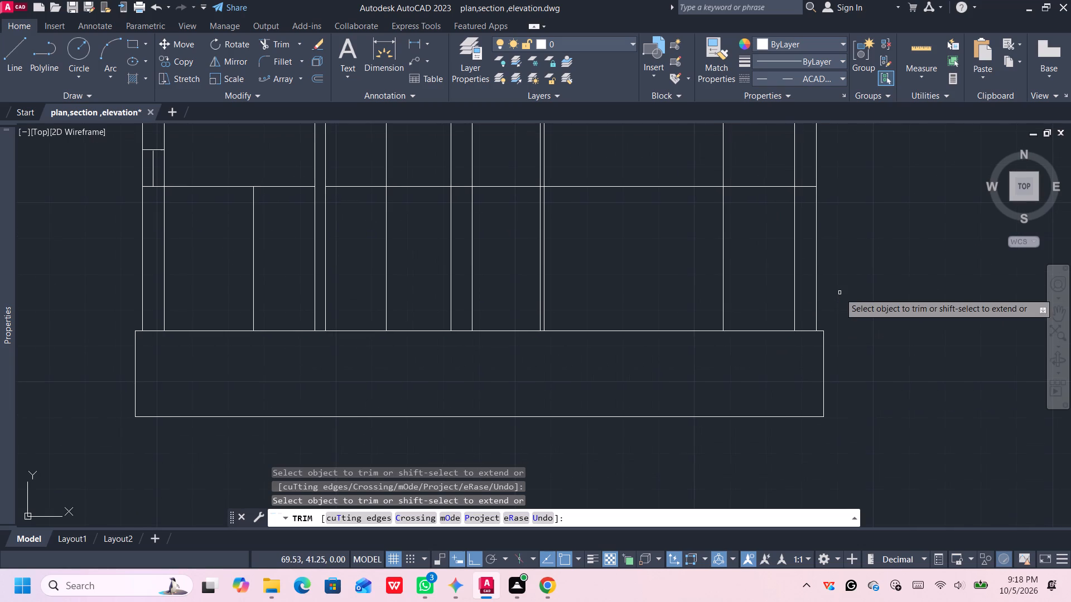
middle_click_drag(836, 307, 832, 318)
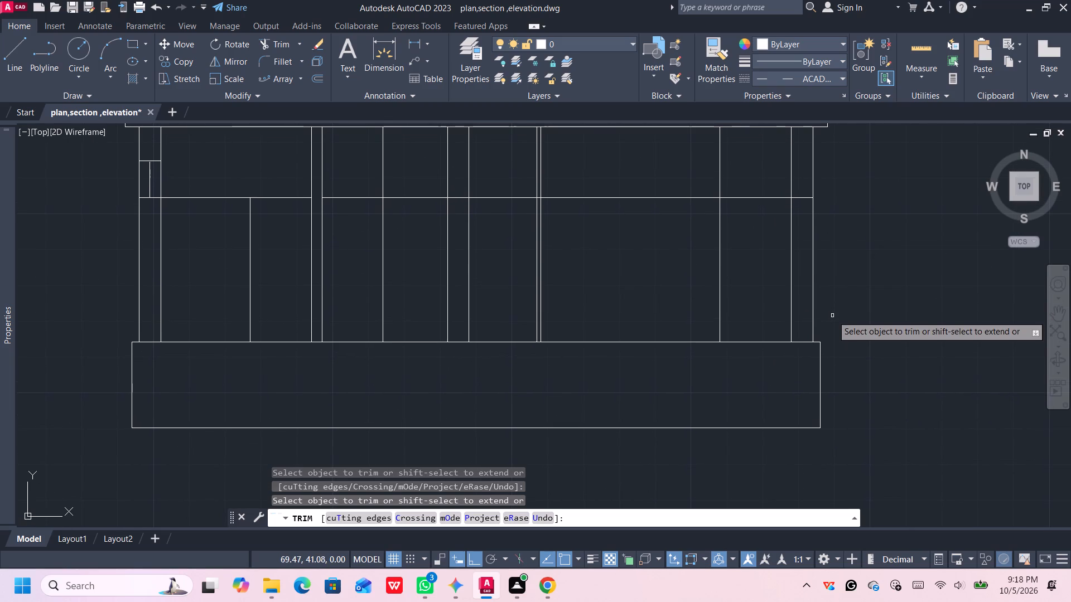
key("space")
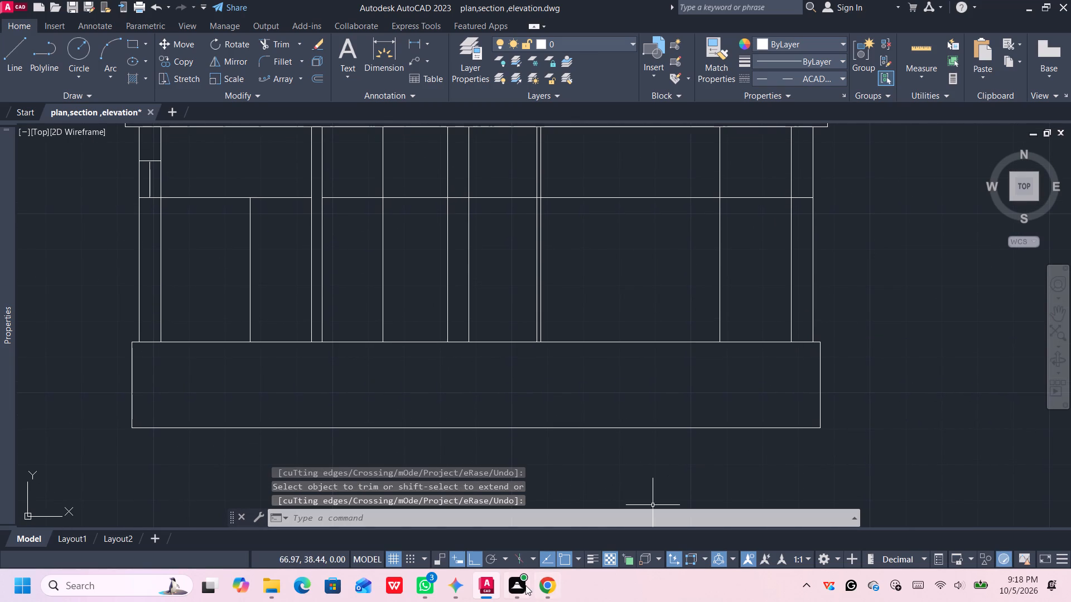
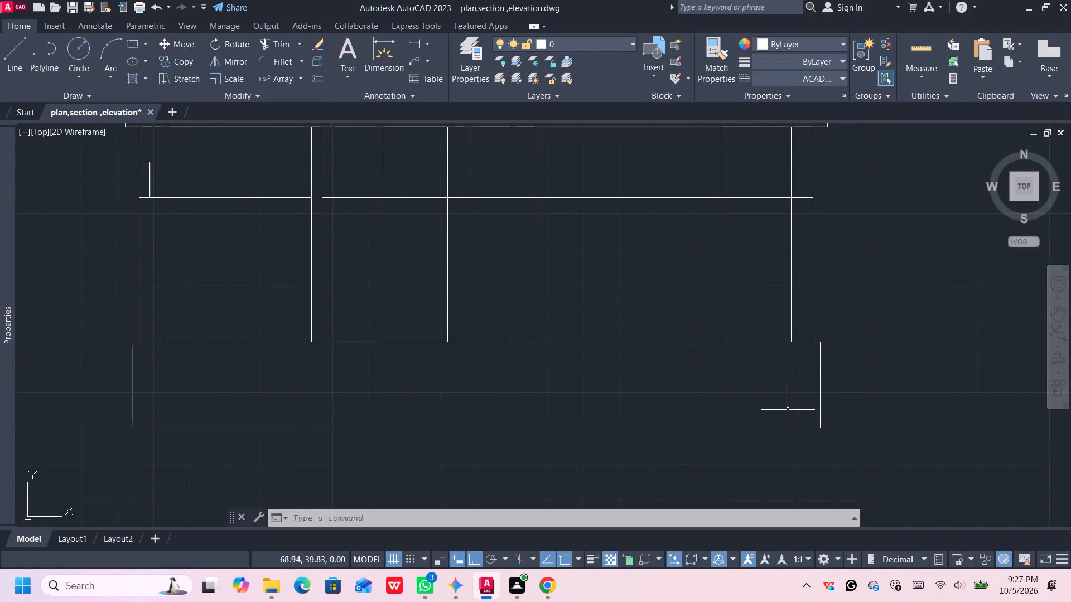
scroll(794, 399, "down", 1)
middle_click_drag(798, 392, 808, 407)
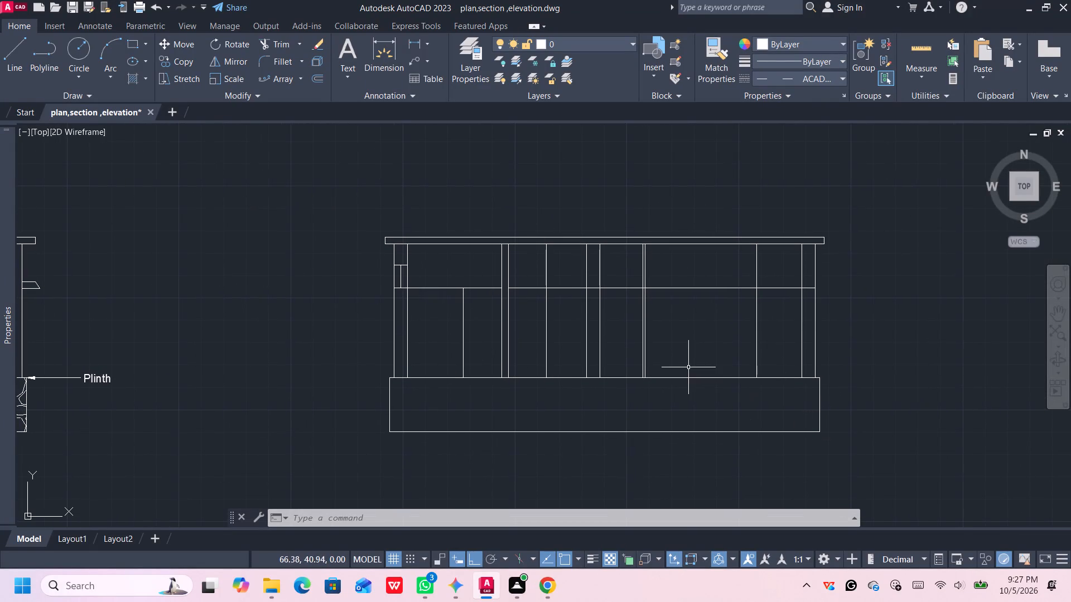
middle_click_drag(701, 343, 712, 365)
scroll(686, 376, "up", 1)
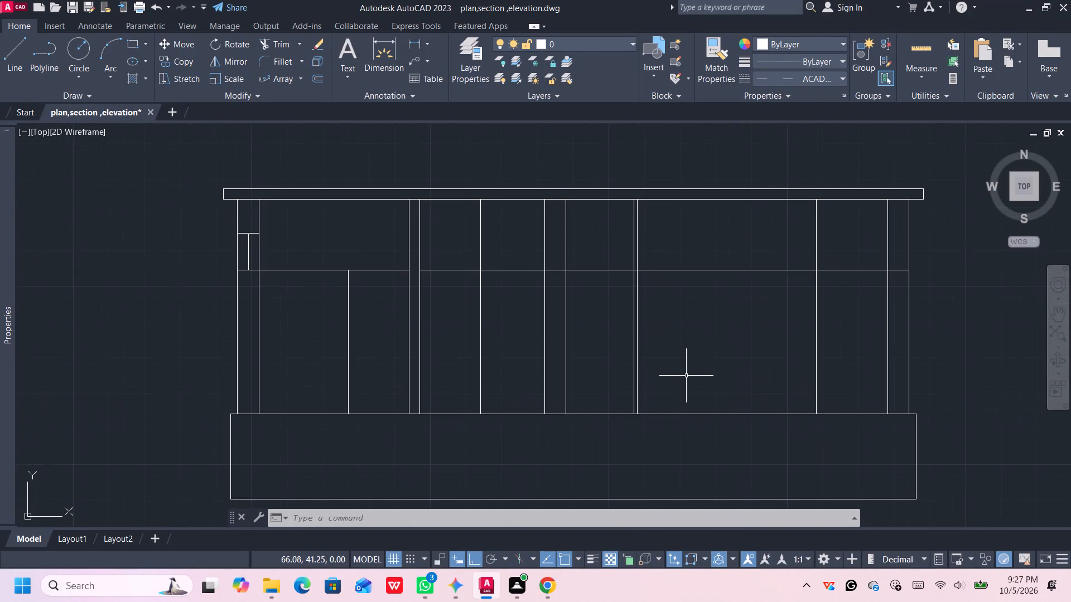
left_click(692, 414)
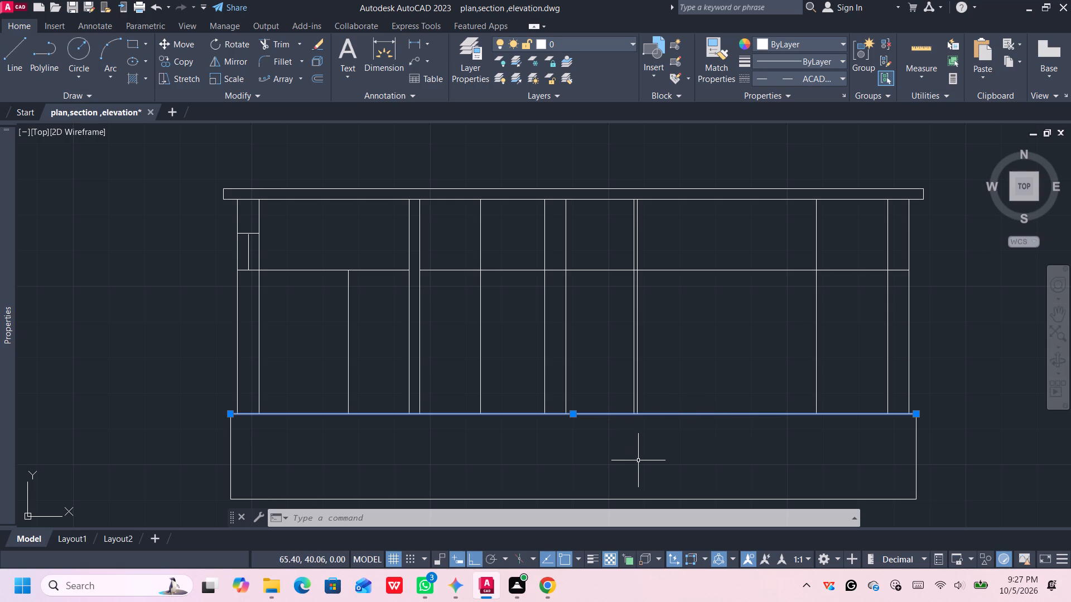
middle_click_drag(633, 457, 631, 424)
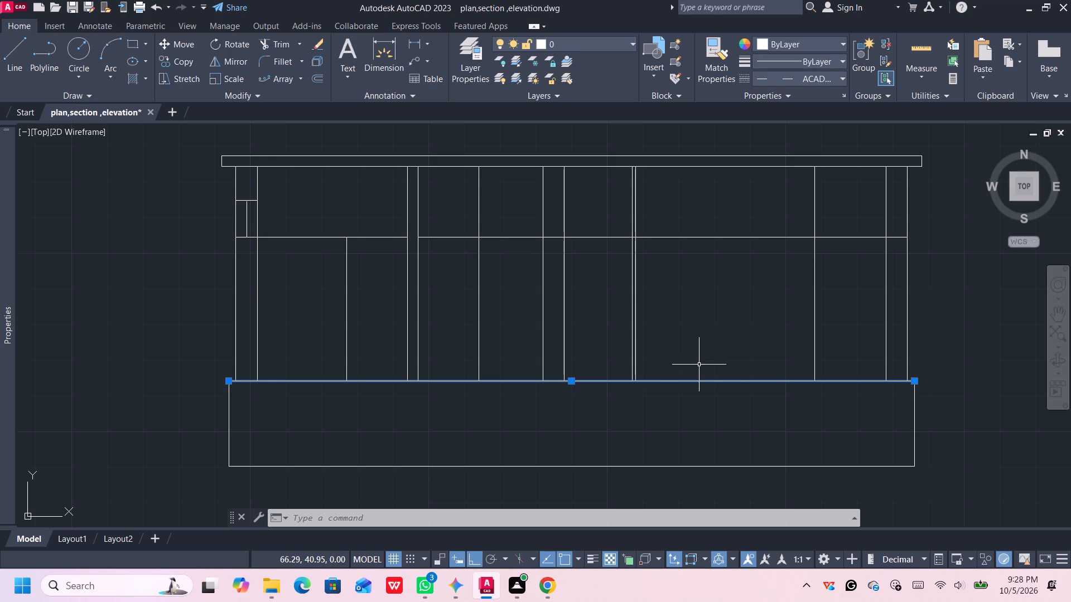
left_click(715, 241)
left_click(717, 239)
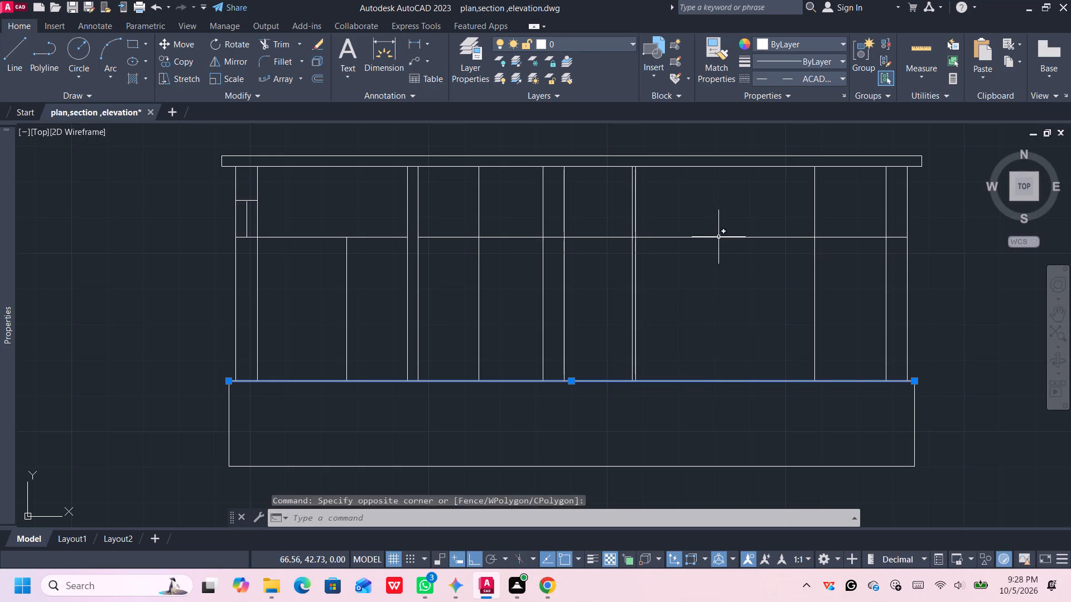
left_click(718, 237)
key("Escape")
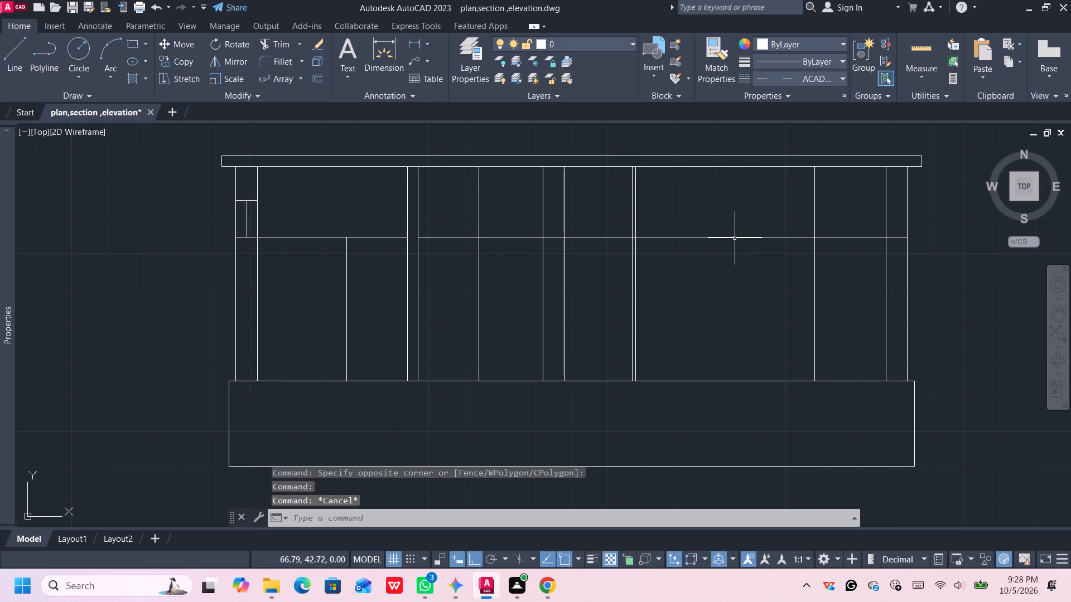
Trim the door and wide window side lines above the lintel level, and the lintel line between the window and the right-end wall.
type("tr")
key("Return")
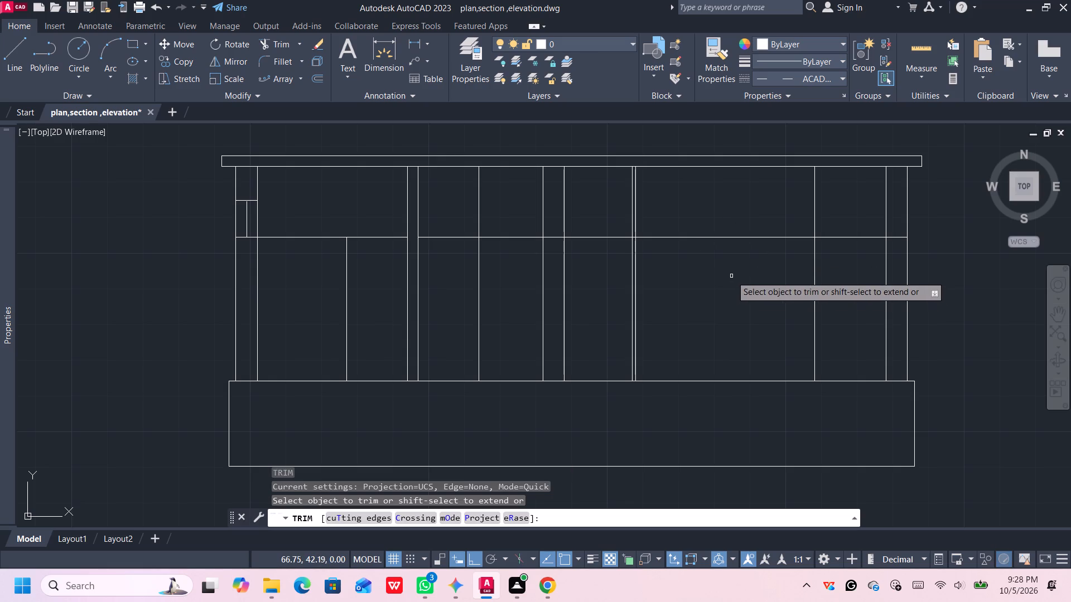
left_click(670, 216)
left_click(607, 216)
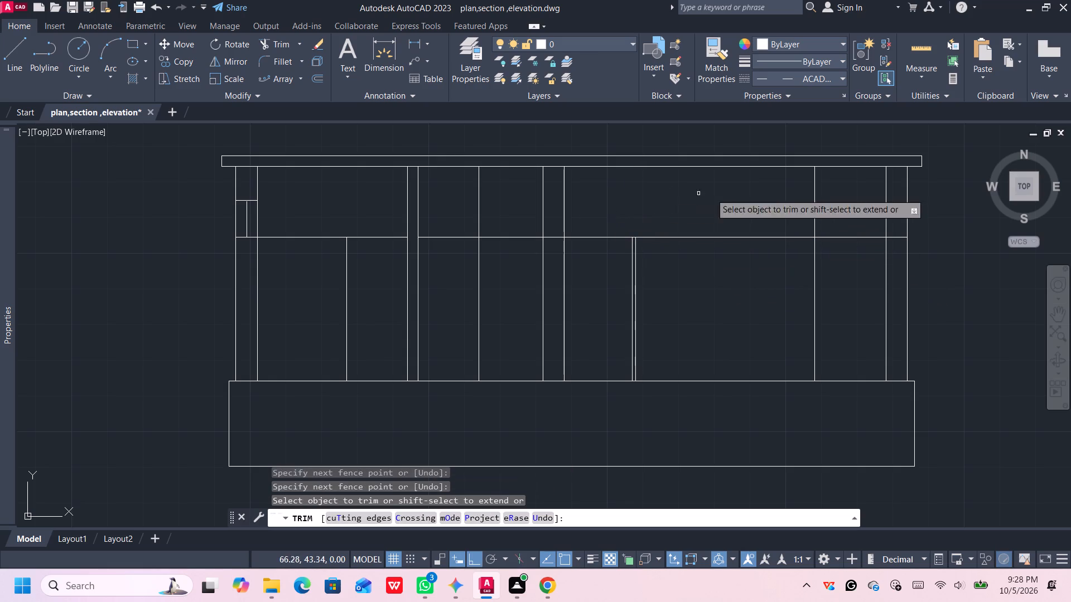
left_click(831, 199)
left_click(802, 207)
left_click_drag(831, 204, 848, 280)
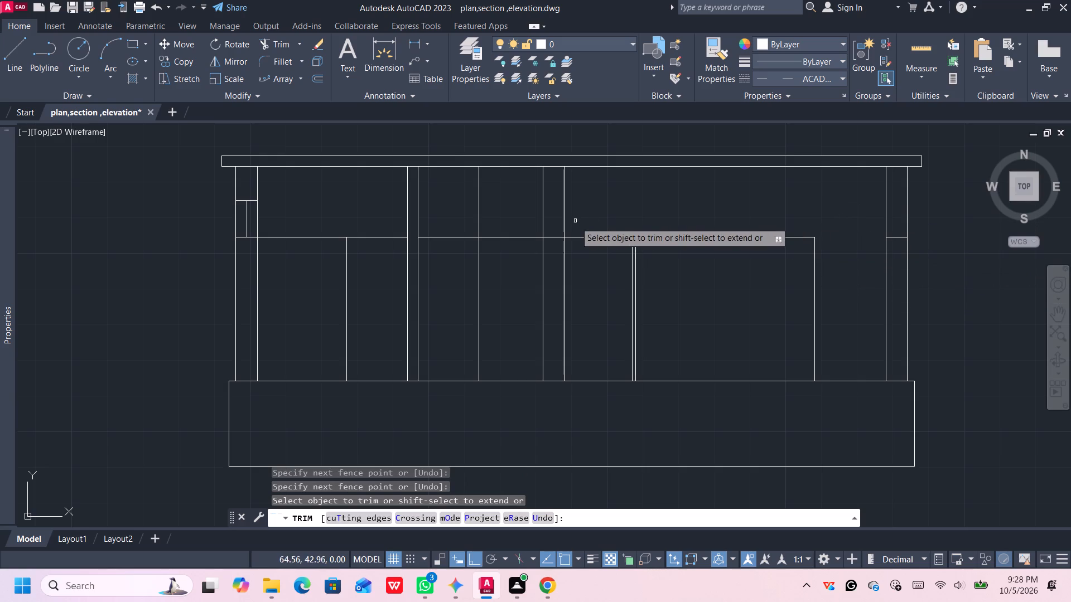
Trim the lintel line inside the middle wall and left of the middle opening, plus that opening's side line above the lintel level.
left_click_drag(552, 230, 551, 244)
left_click(551, 254)
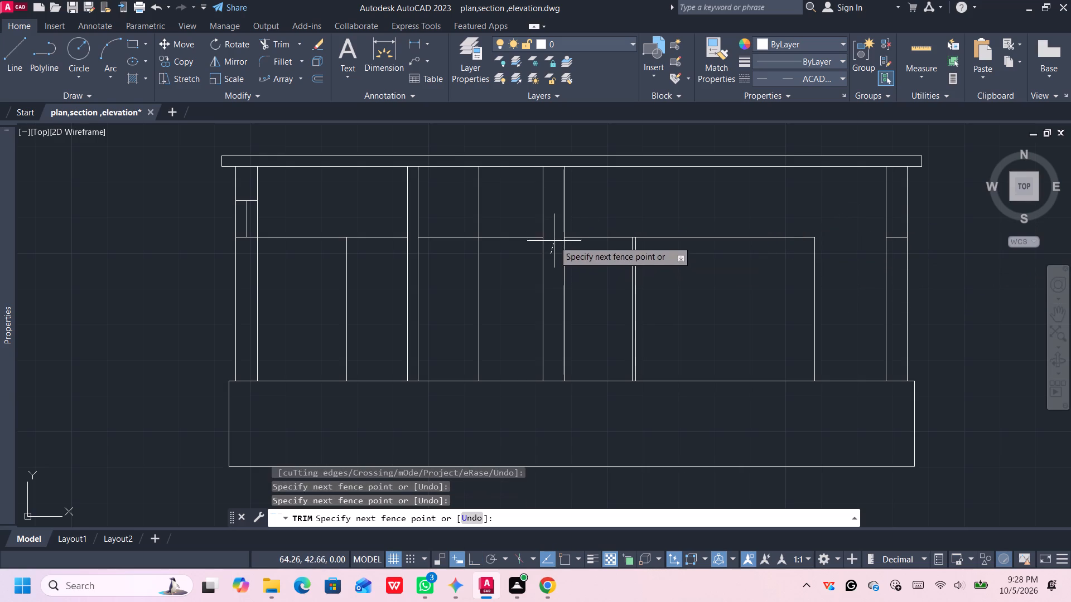
left_click(551, 236)
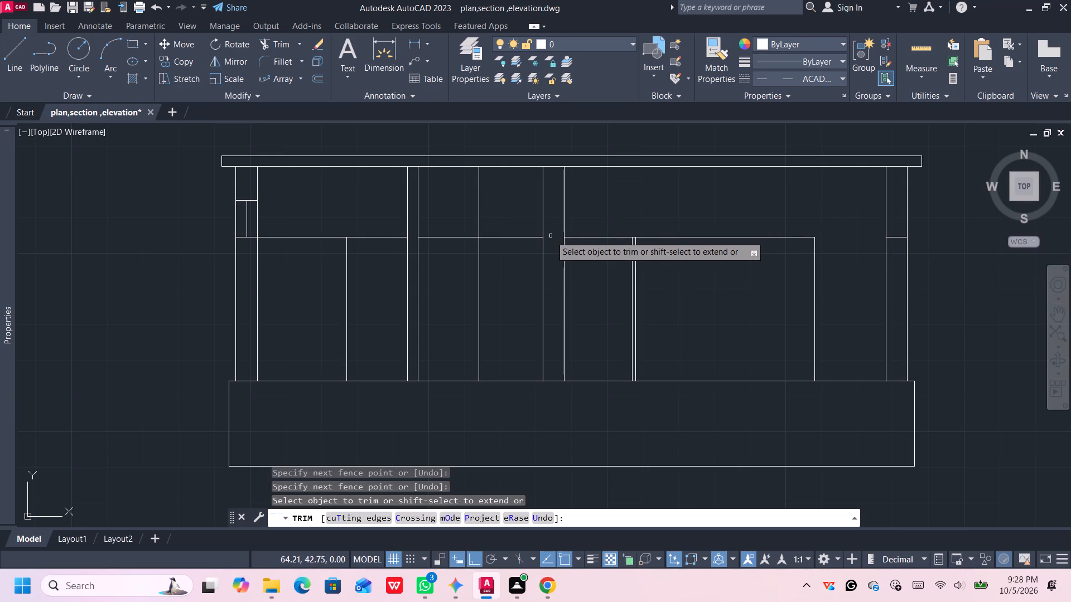
left_click(479, 215)
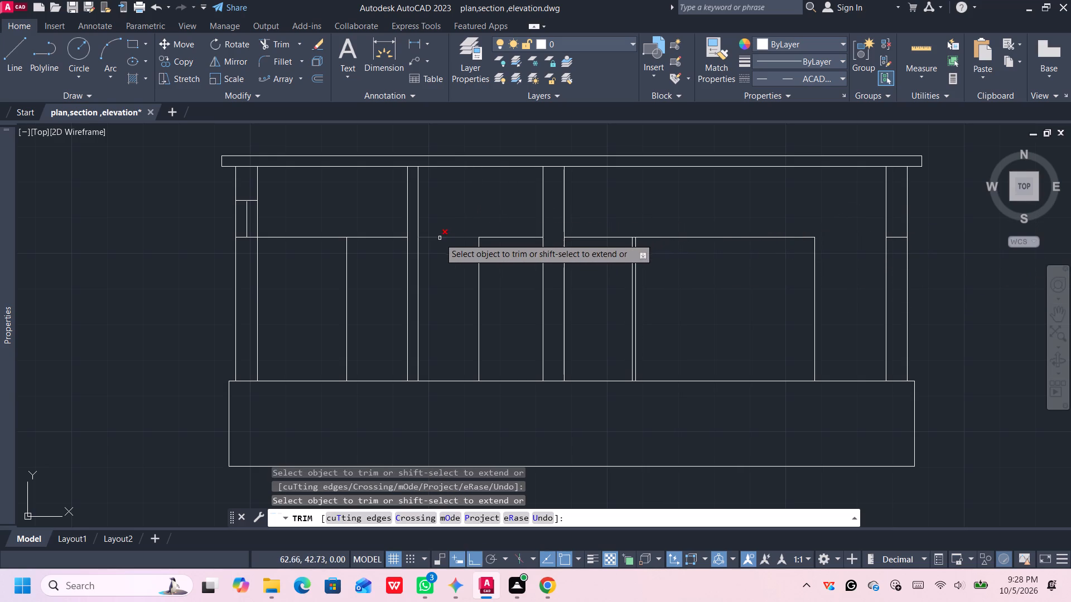
left_click(440, 238)
Trim the lintel line in the narrow gap between the door and wide window, and inside the right-end wall.
middle_click_drag(451, 283, 447, 264)
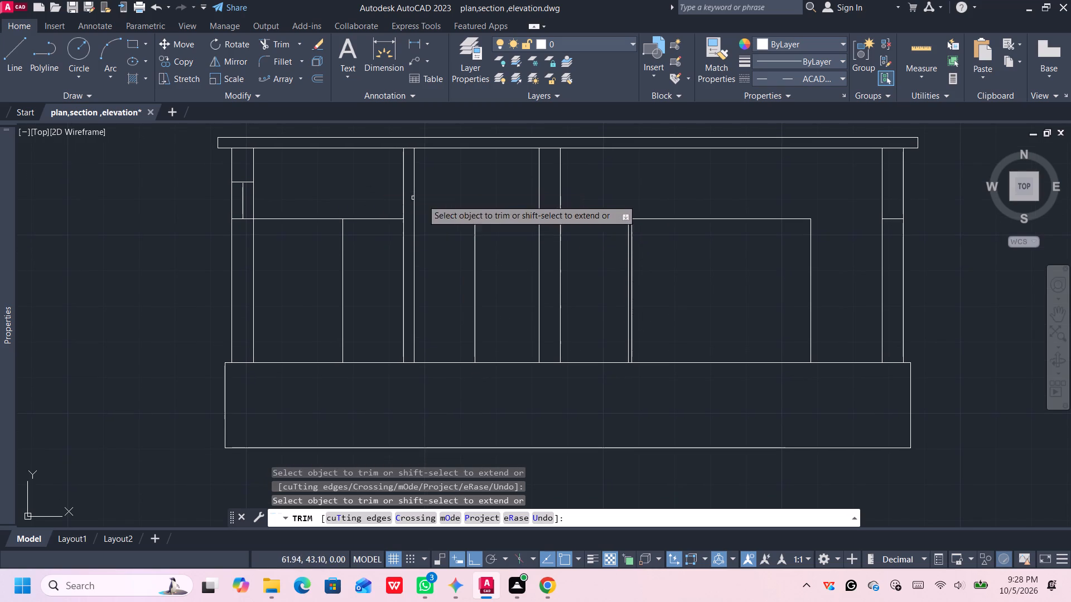
scroll(615, 210, "up", 3)
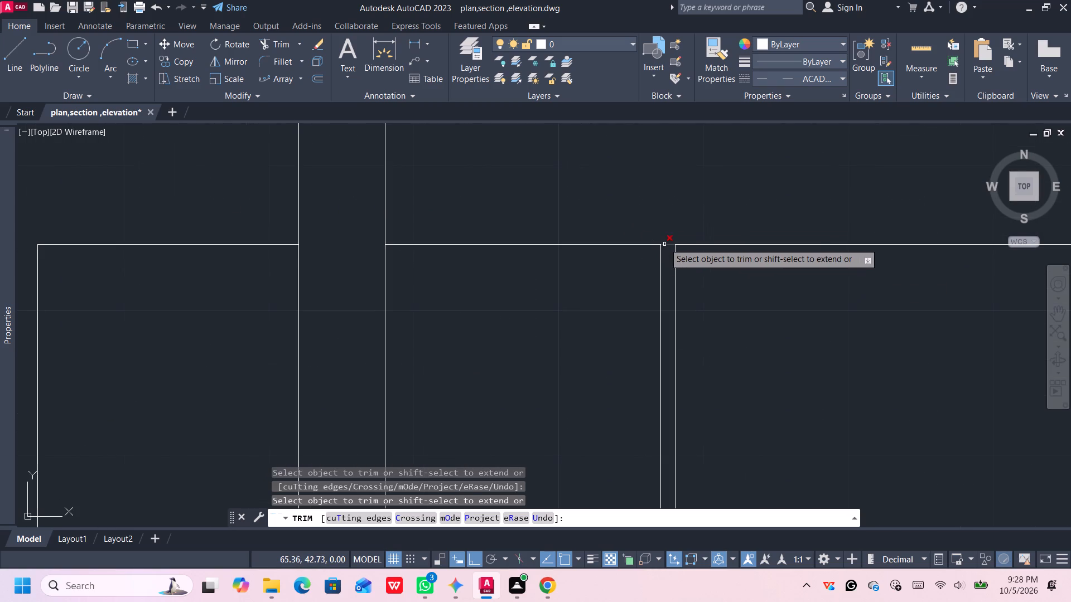
left_click(665, 245)
scroll(684, 222, "down", 2)
scroll(758, 197, "down", 1)
middle_click_drag(757, 196, 720, 184)
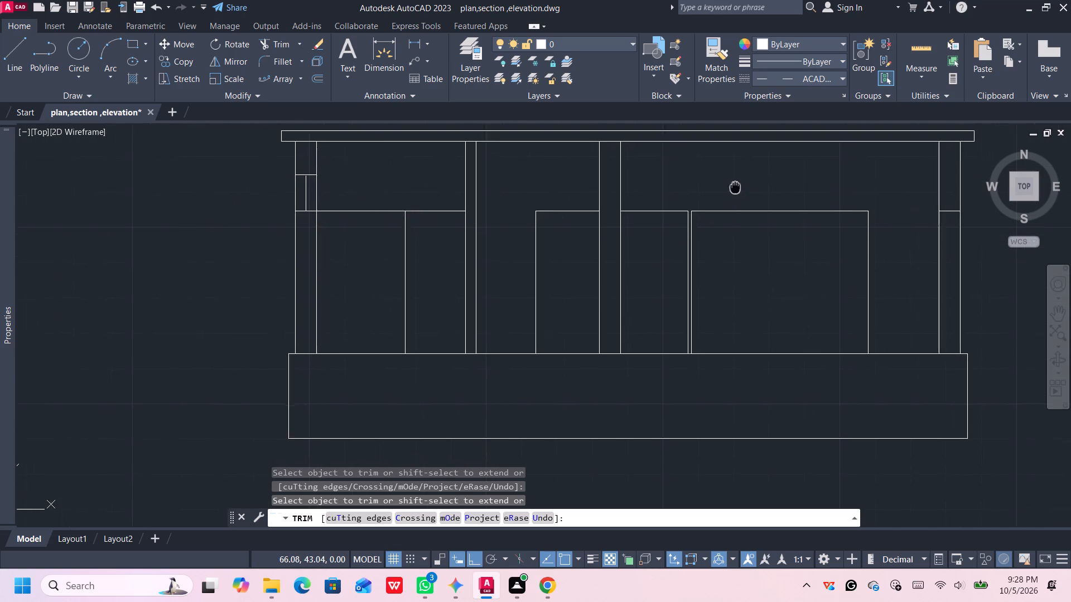
middle_click_drag(720, 184, 576, 201)
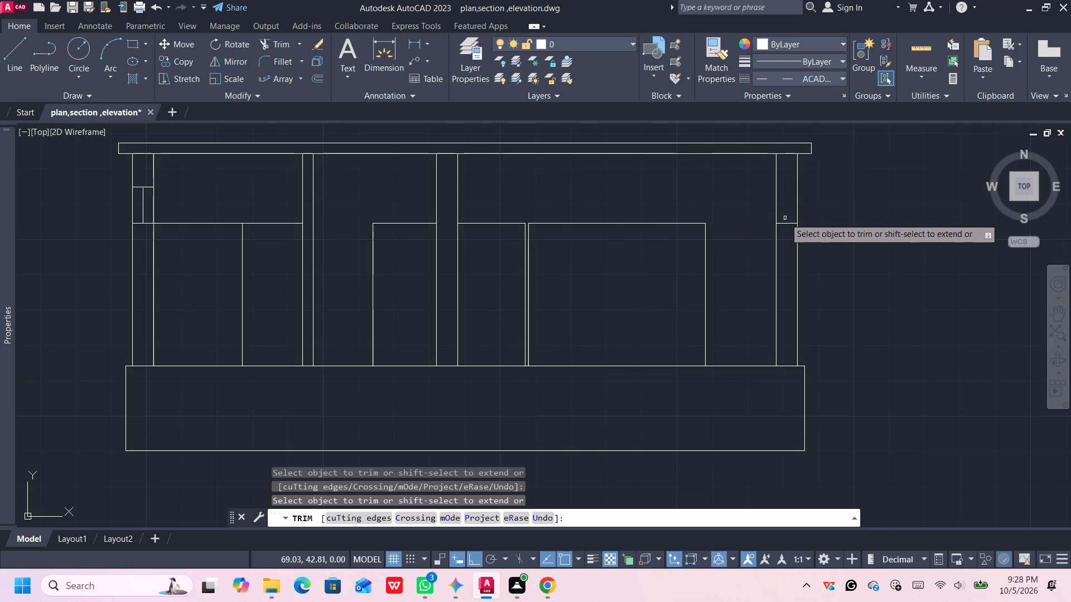
left_click(785, 224)
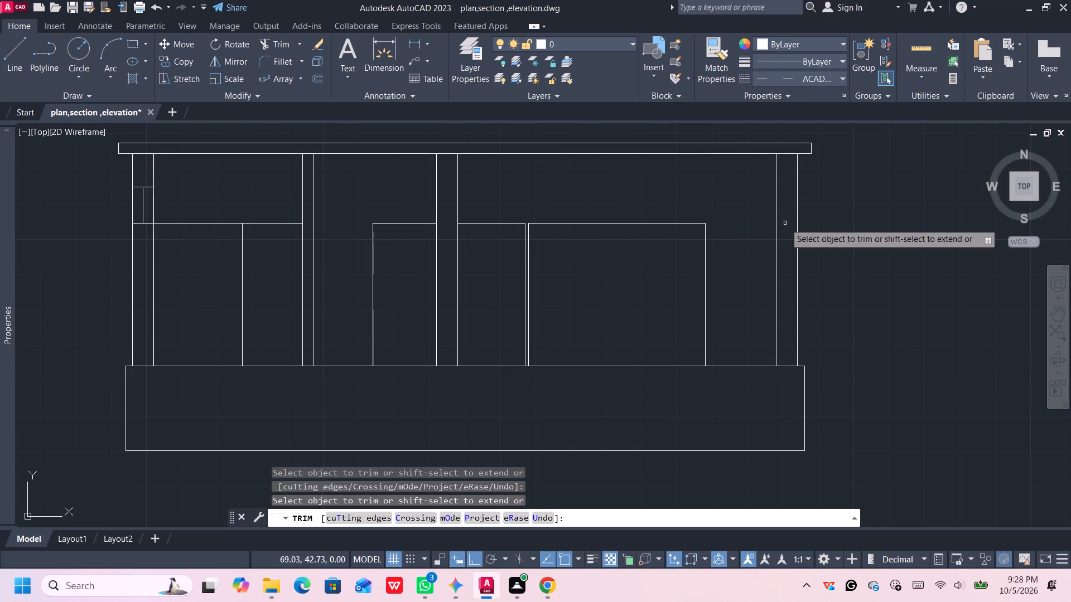
key("space")
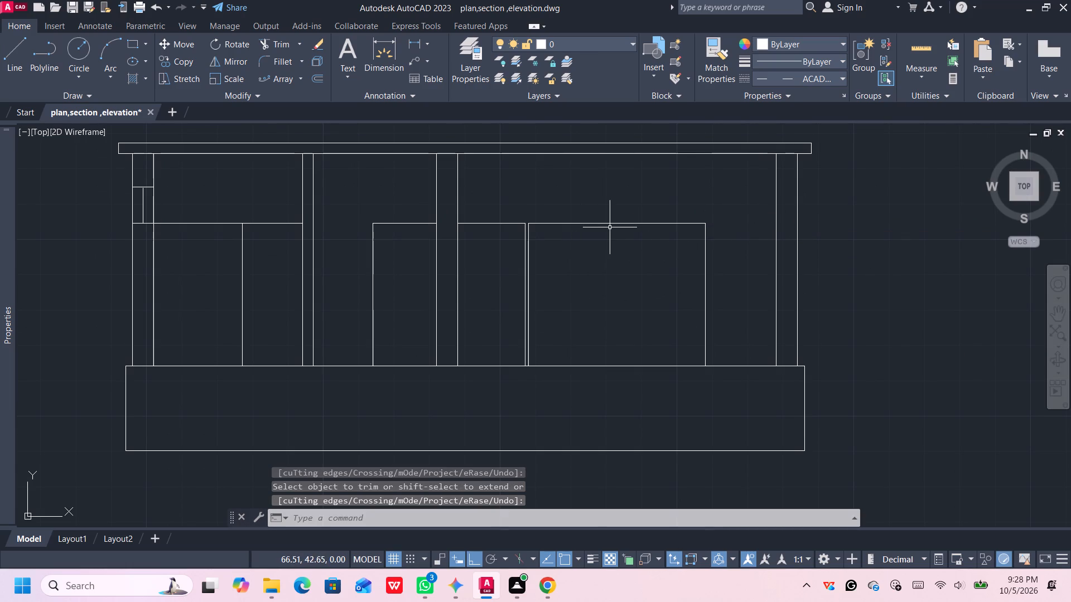
Offset the top line of the wide window opening 1 unit downward for the sill.
left_click(611, 224)
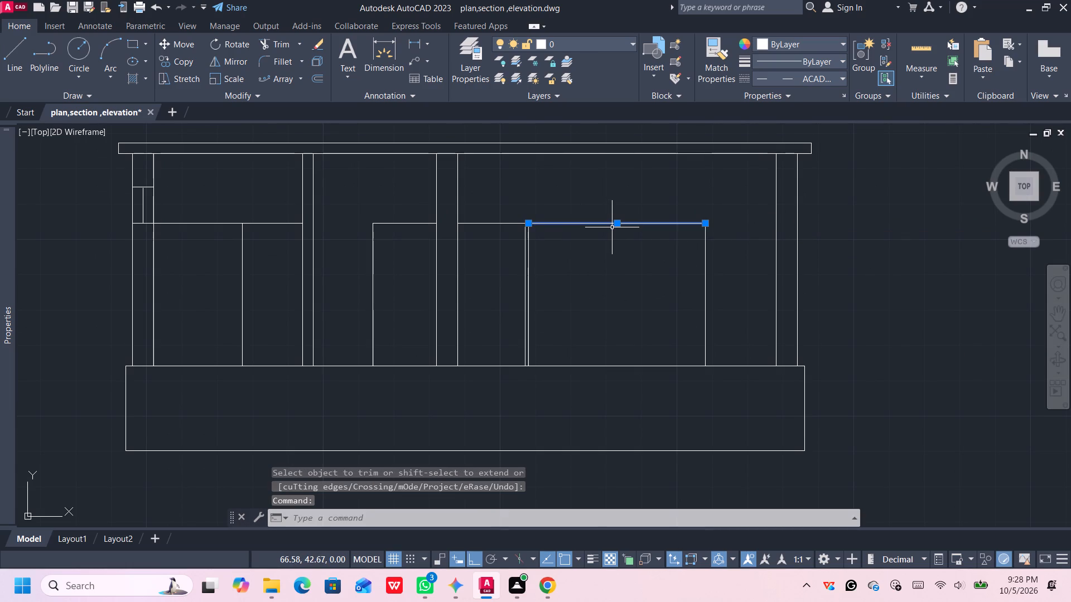
key("o")
key("Return")
left_click(613, 226)
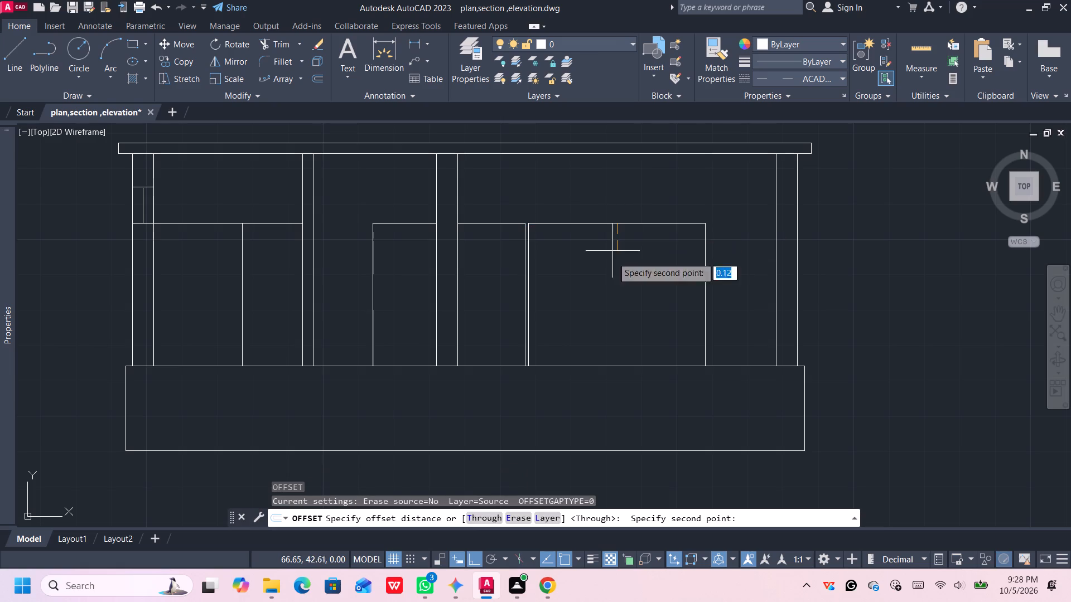
type("1.5")
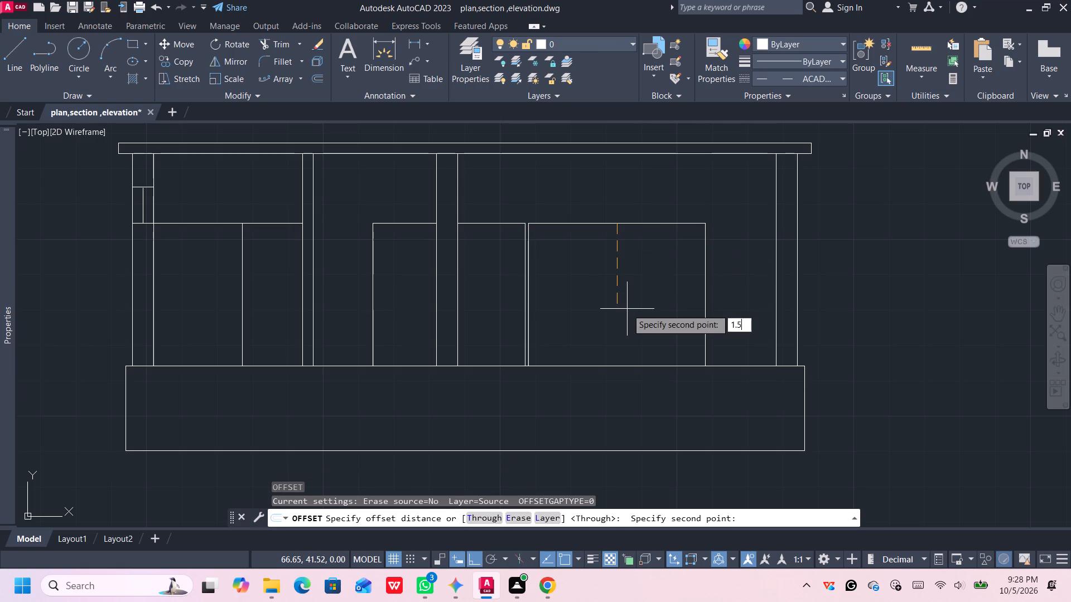
key("Return")
key("1")
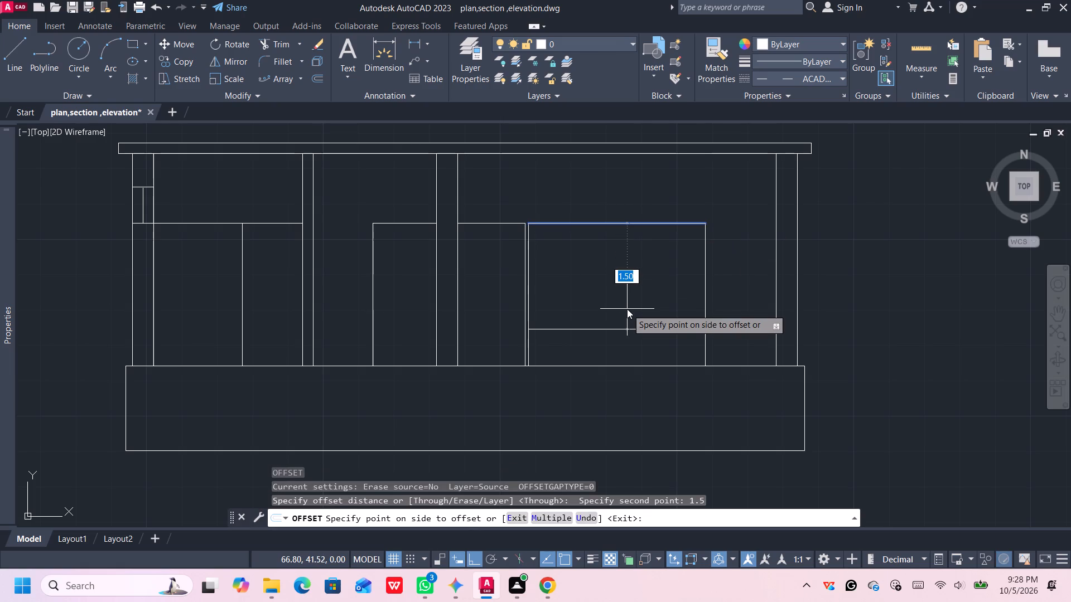
key("Return")
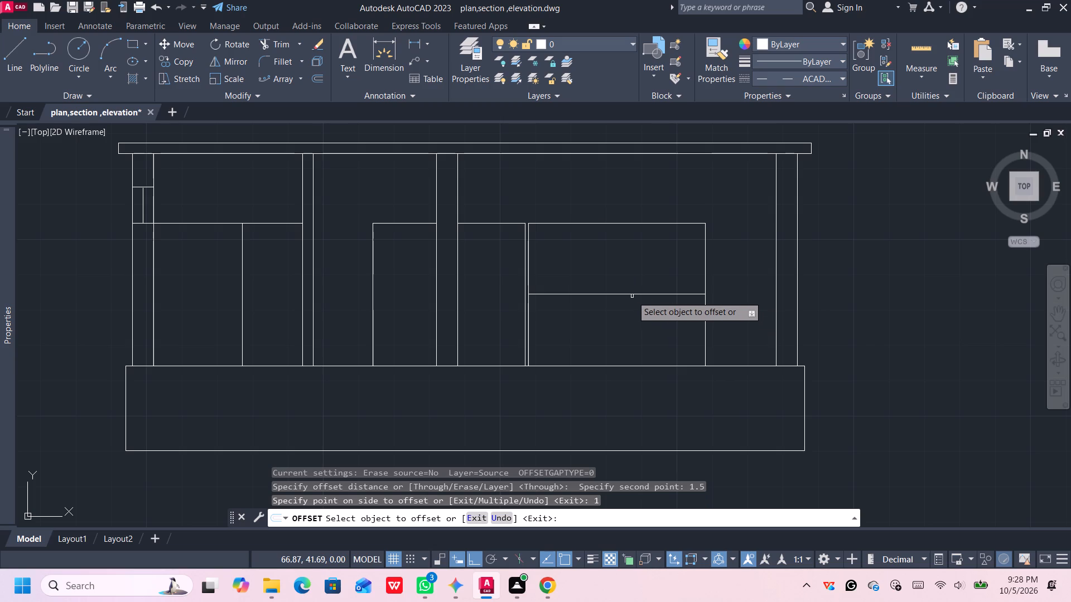
key("space")
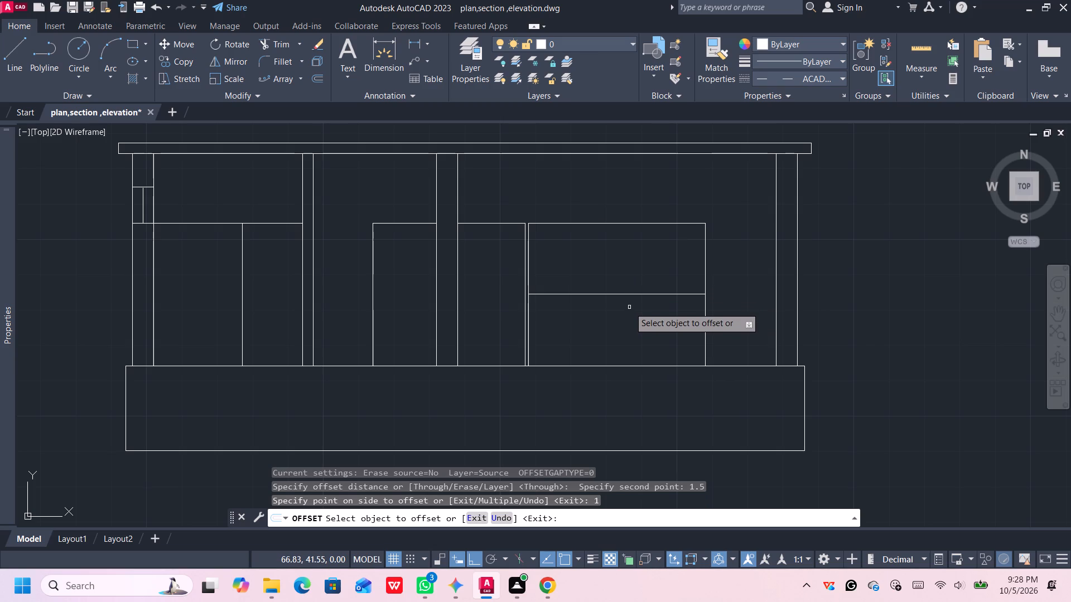
Trim both side lines of the wide window opening below the sill line.
type("tr")
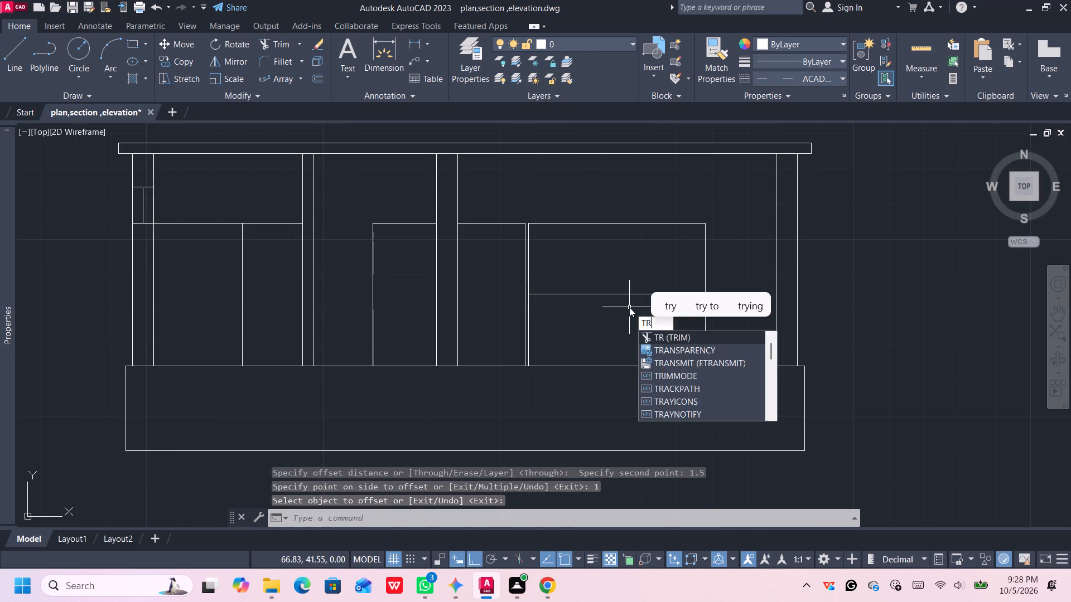
key("Return")
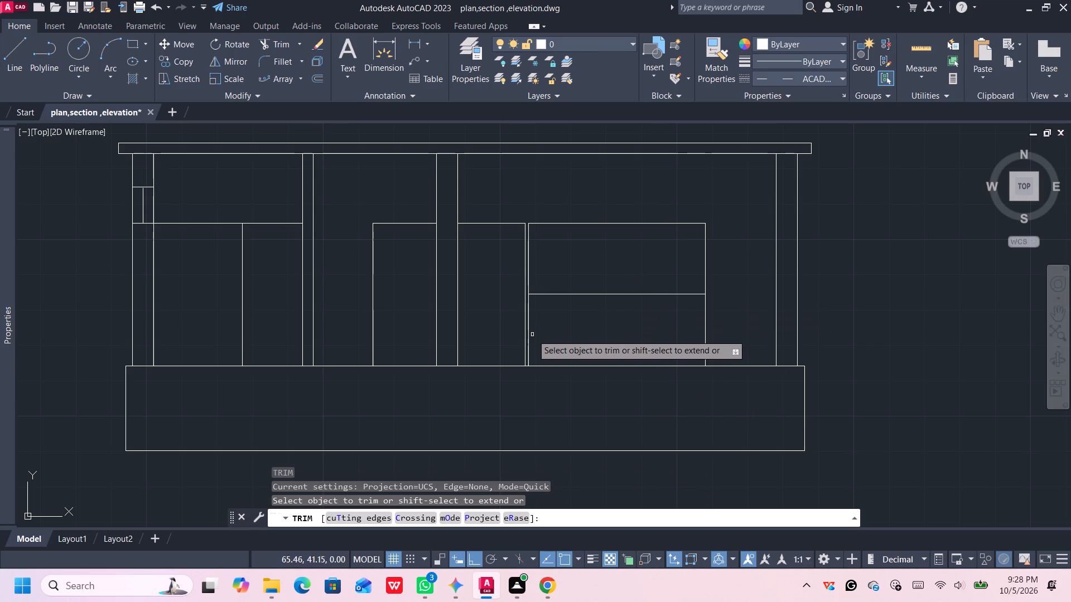
left_click(528, 330)
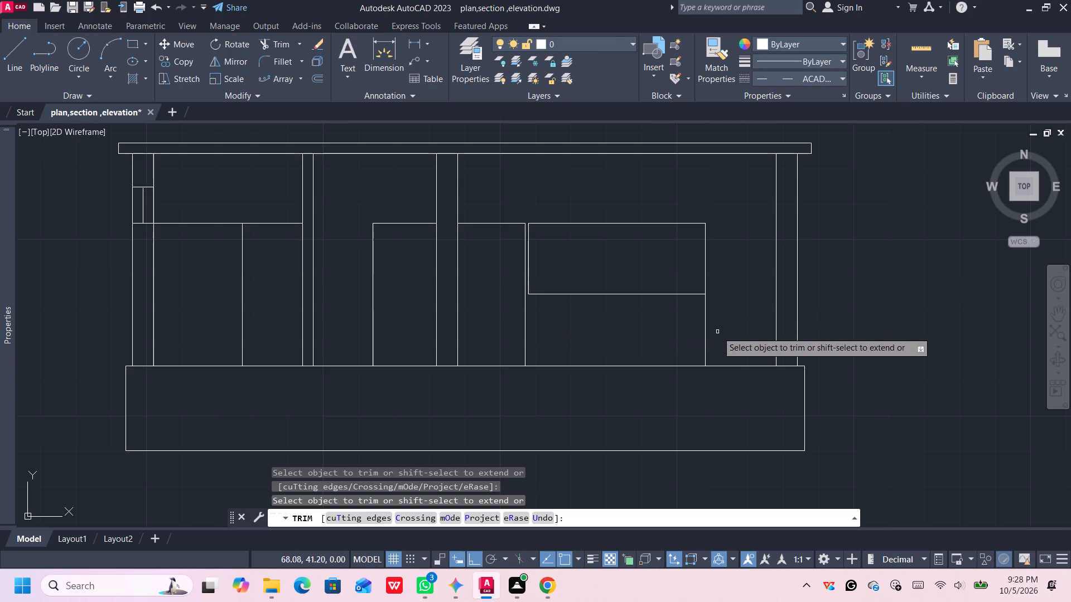
left_click(706, 324)
scroll(706, 324, "down", 1)
middle_click_drag(708, 325, 752, 324)
middle_click(752, 324)
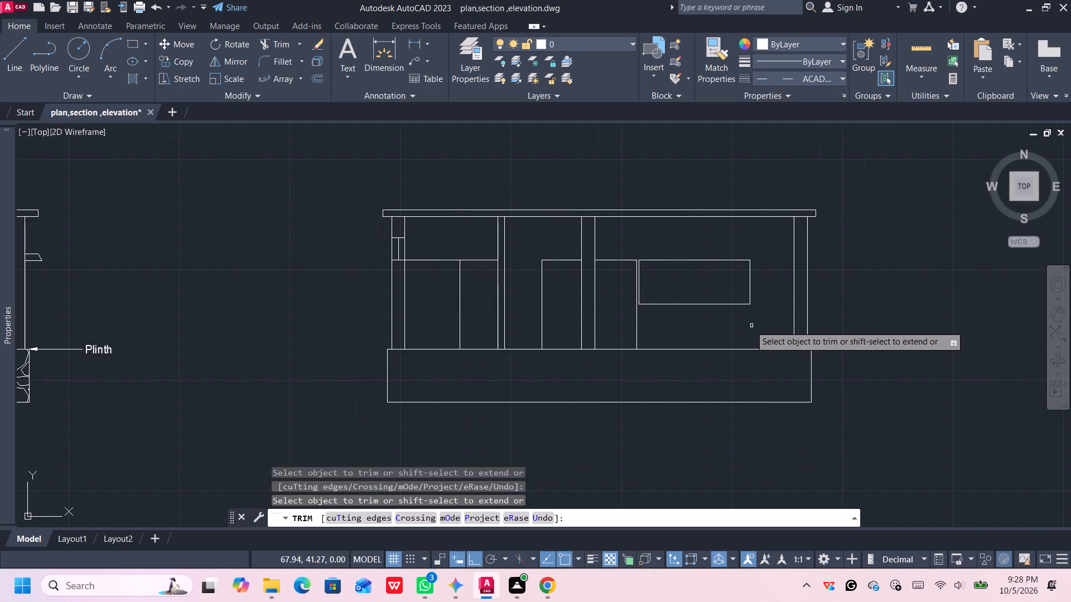
key("Escape")
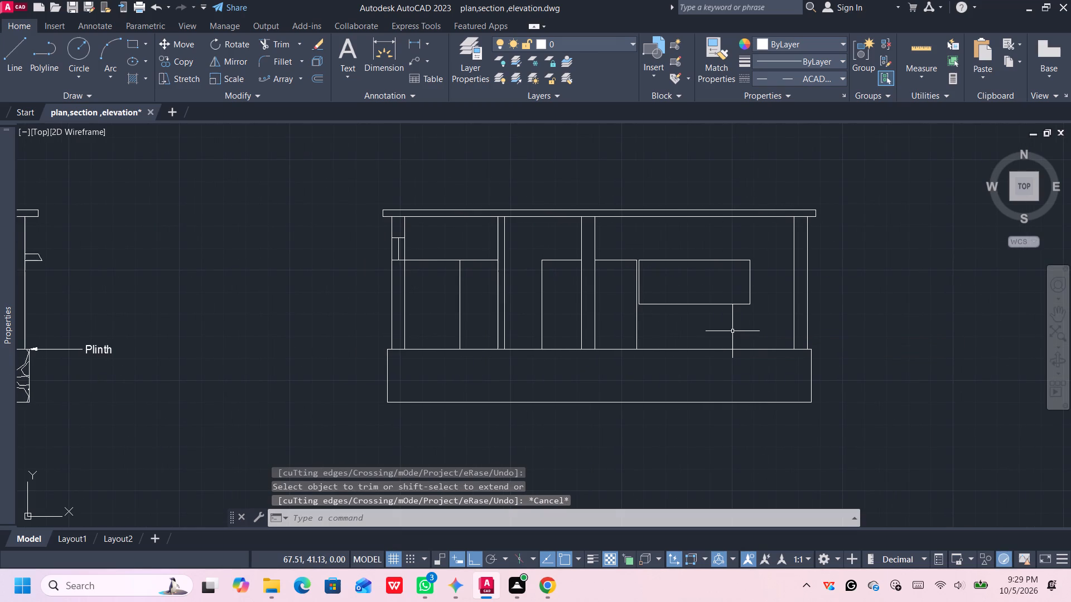
Join the four lines of the wide window into a single rectangular outline.
left_click(765, 250)
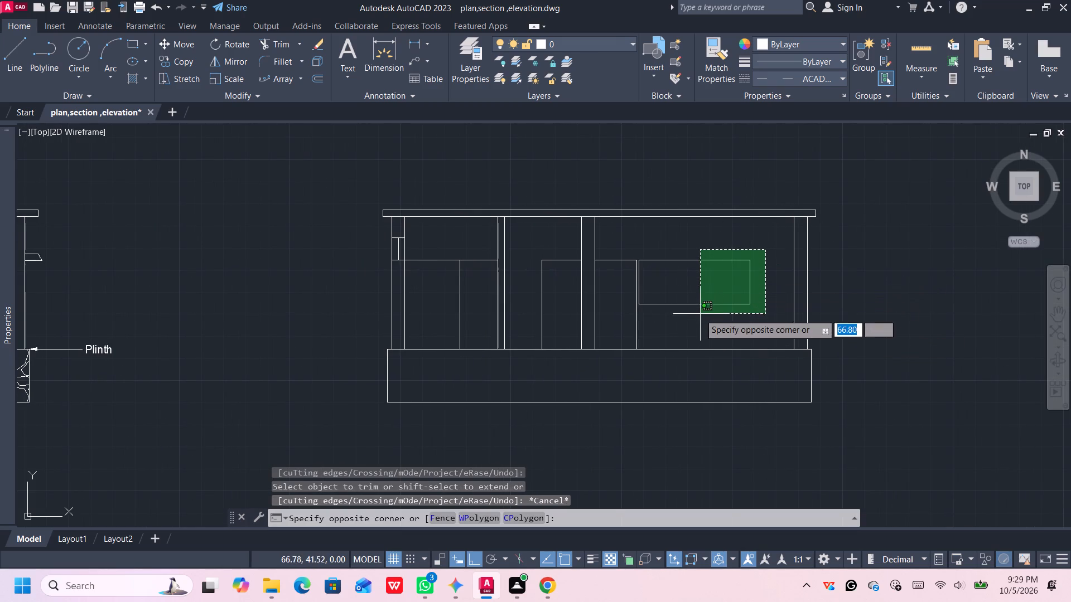
scroll(643, 316, "up", 3)
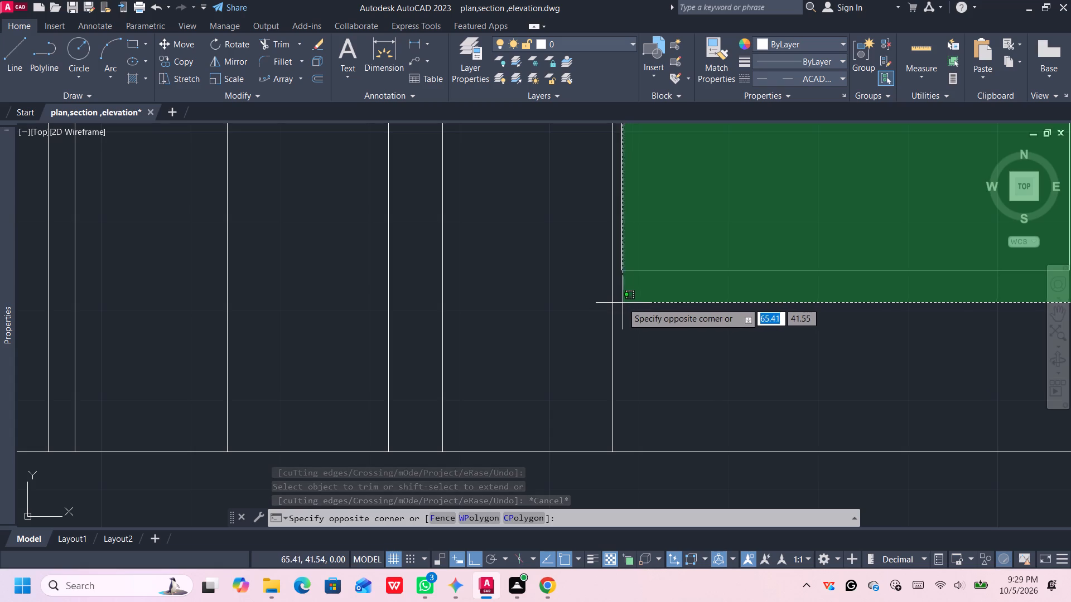
left_click(619, 298)
scroll(646, 282, "down", 2)
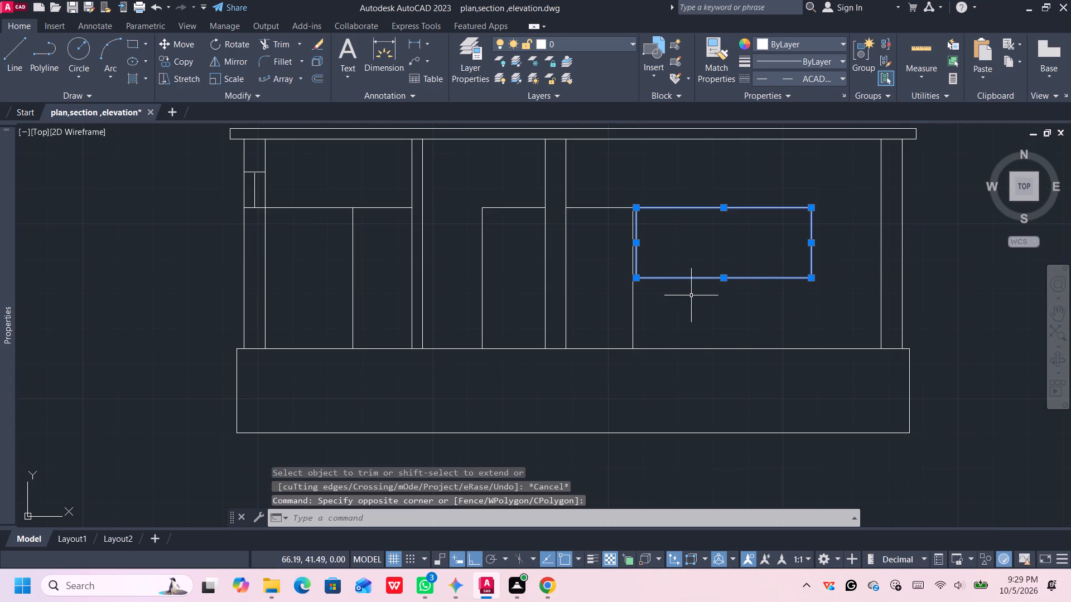
key("j")
key("Return")
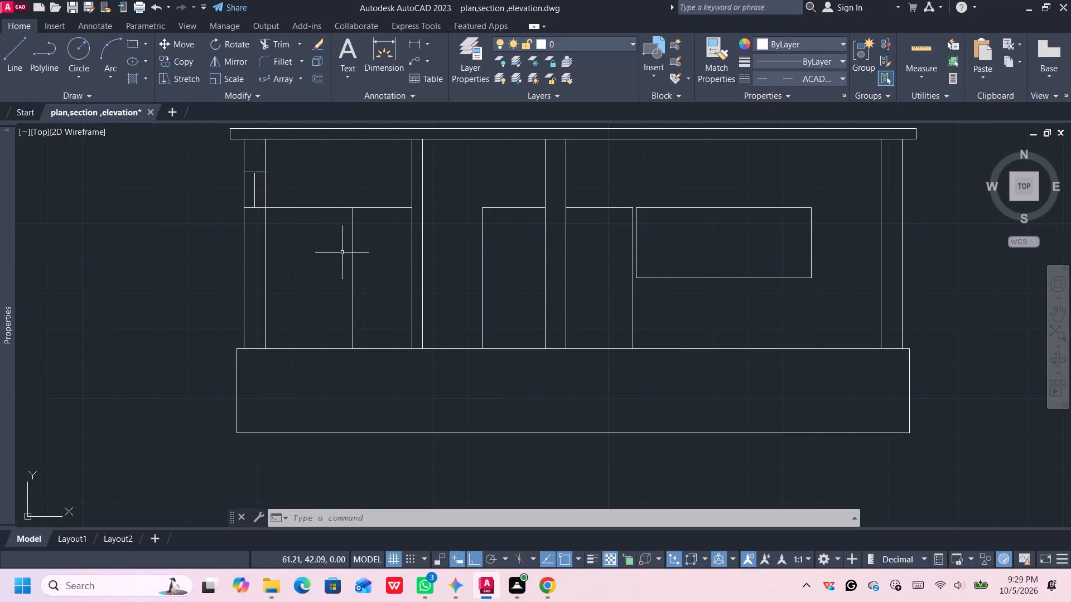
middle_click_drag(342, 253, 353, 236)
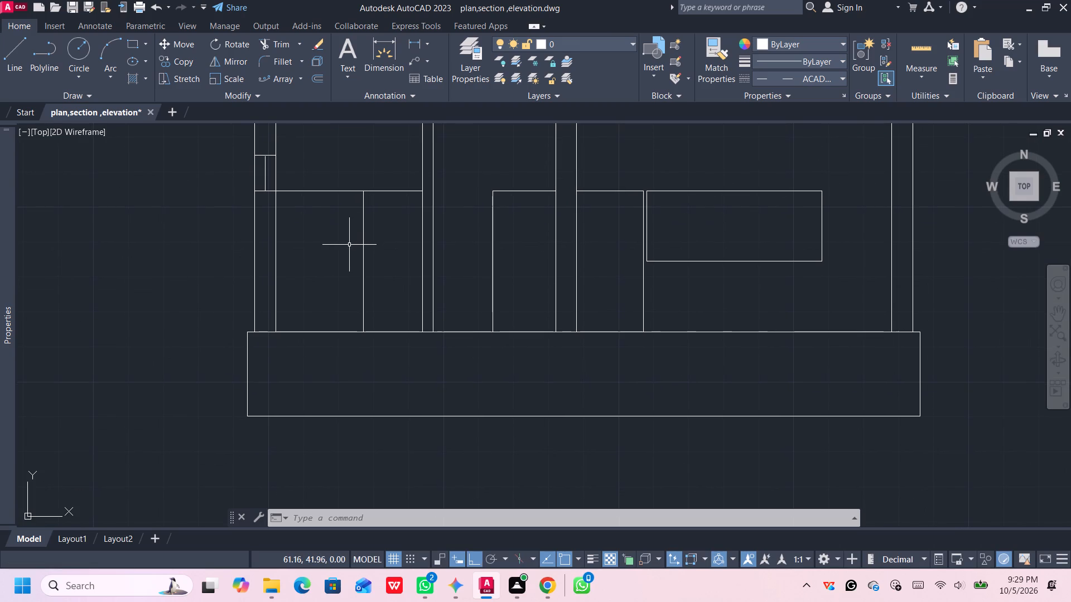
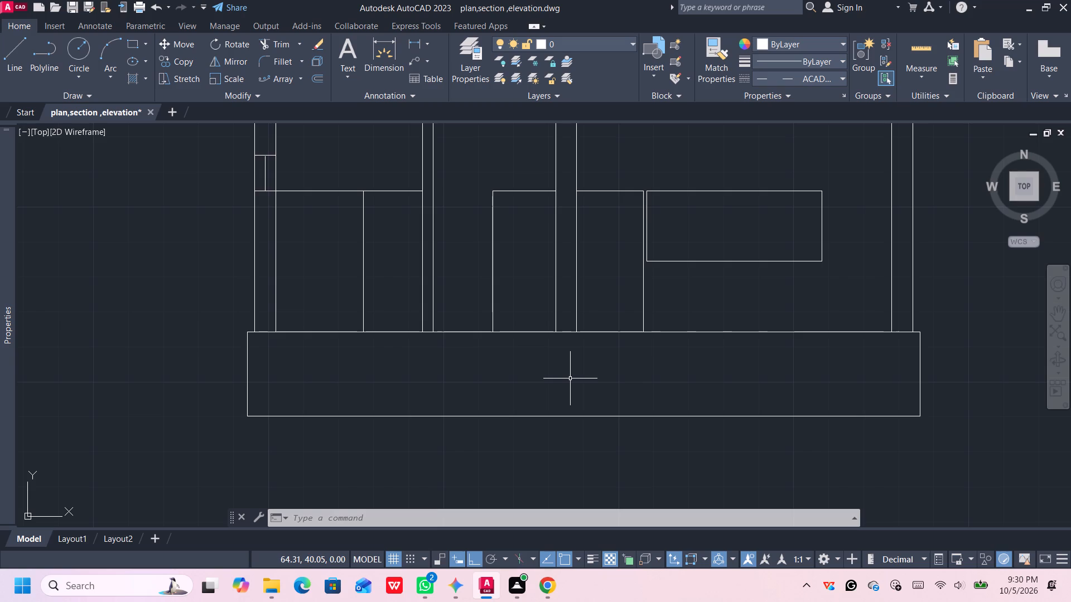
Draw a rectangle over the door opening beside the wide window, from its base on the plinth to its opposite lintel corner.
middle_click_drag(638, 287, 641, 336)
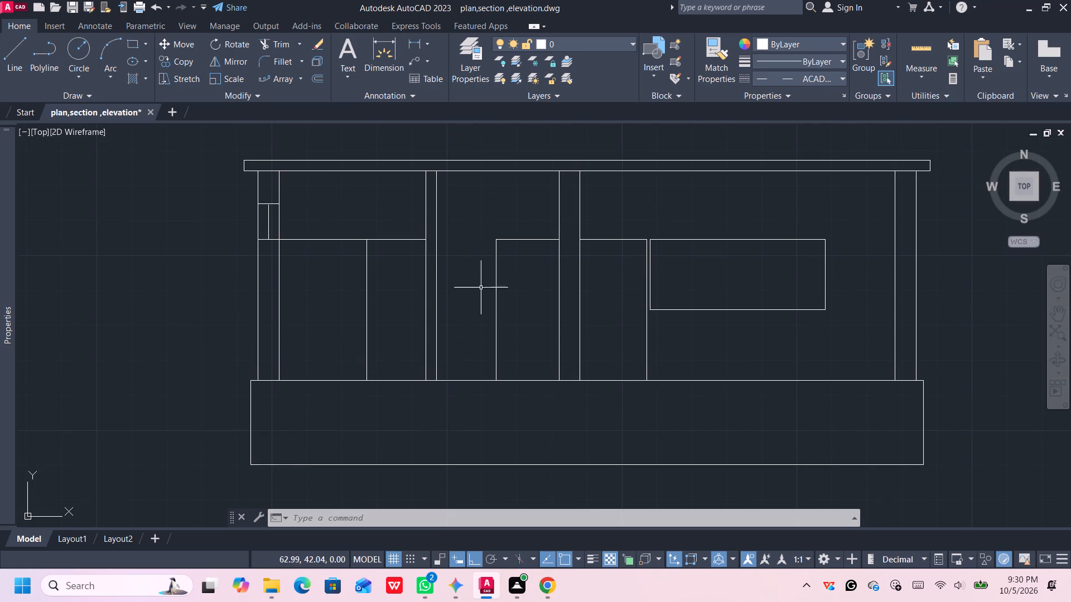
scroll(605, 242, "up", 1)
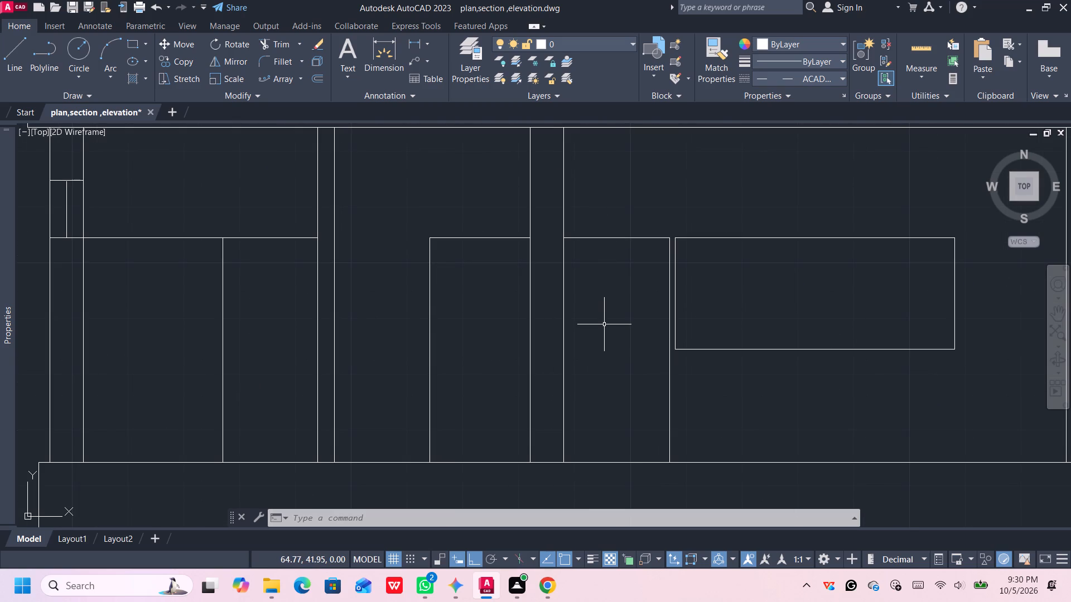
type("rec")
key("Return")
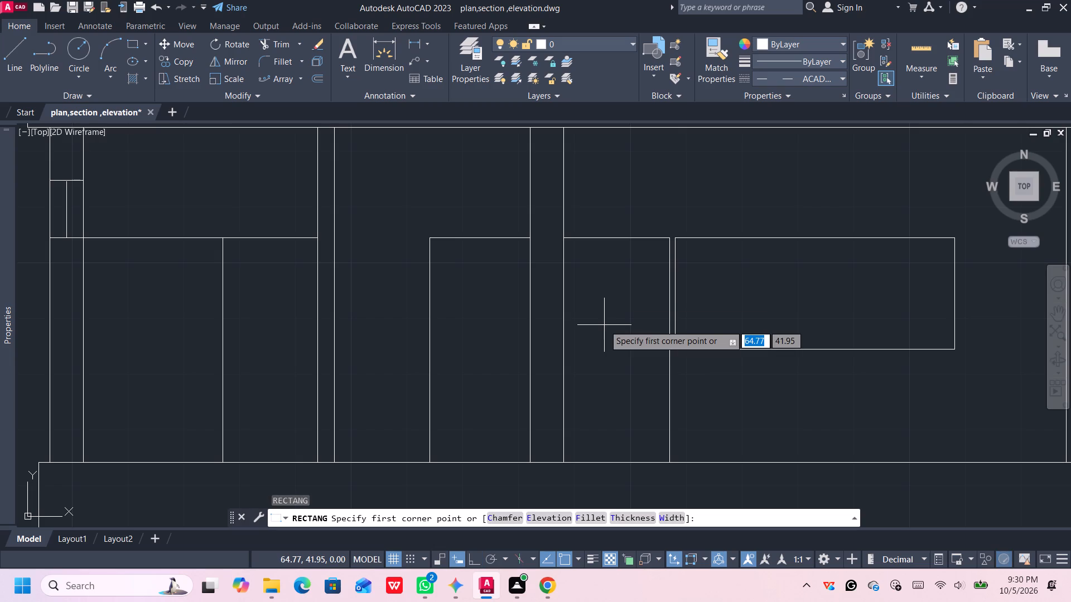
left_click(566, 460)
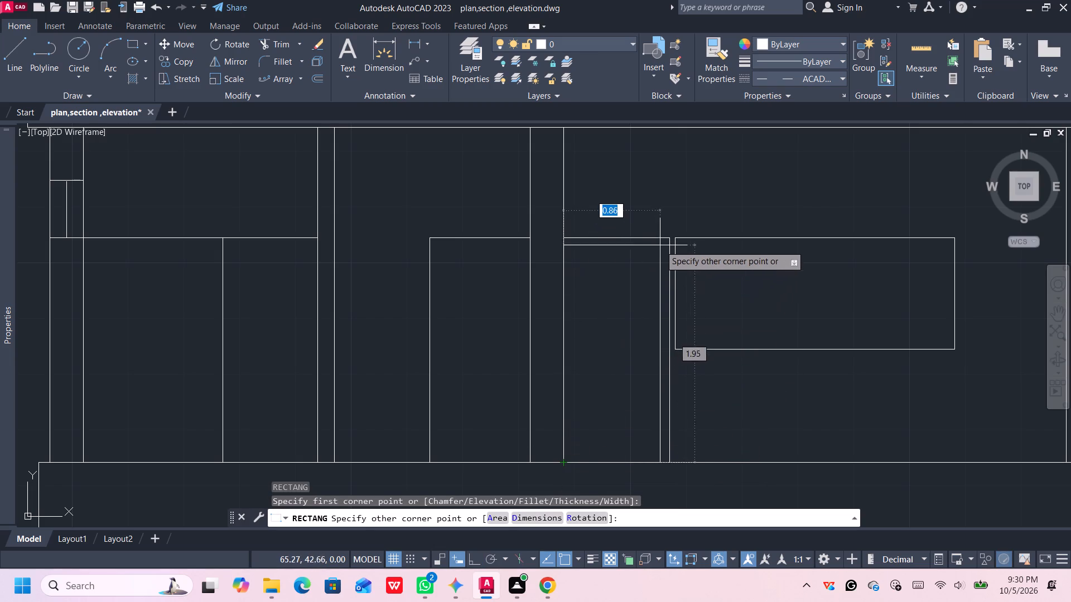
left_click(665, 237)
Draw a rectangle about 0.90 by 2.01 over the middle door opening, from the plinth line to the lintel.
middle_click_drag(524, 377, 530, 324)
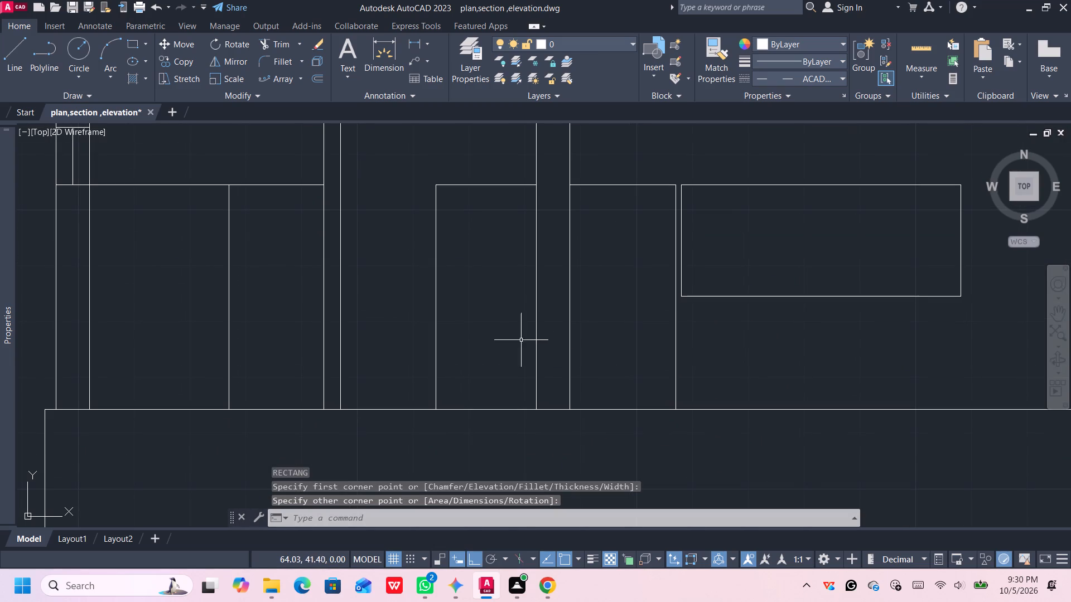
type("rec")
key("Return")
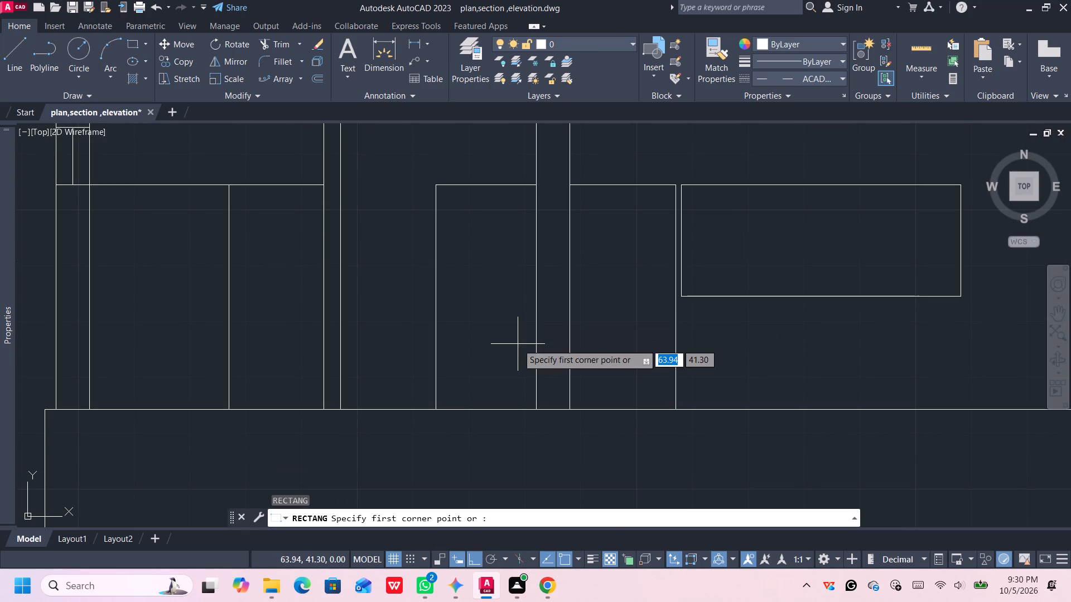
left_click(434, 410)
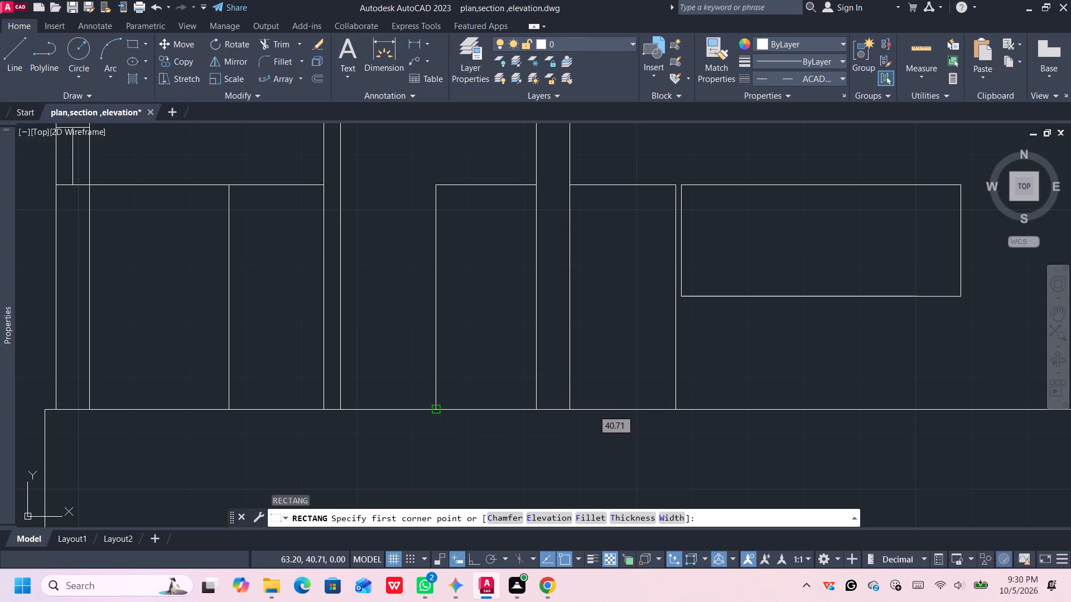
left_click(532, 185)
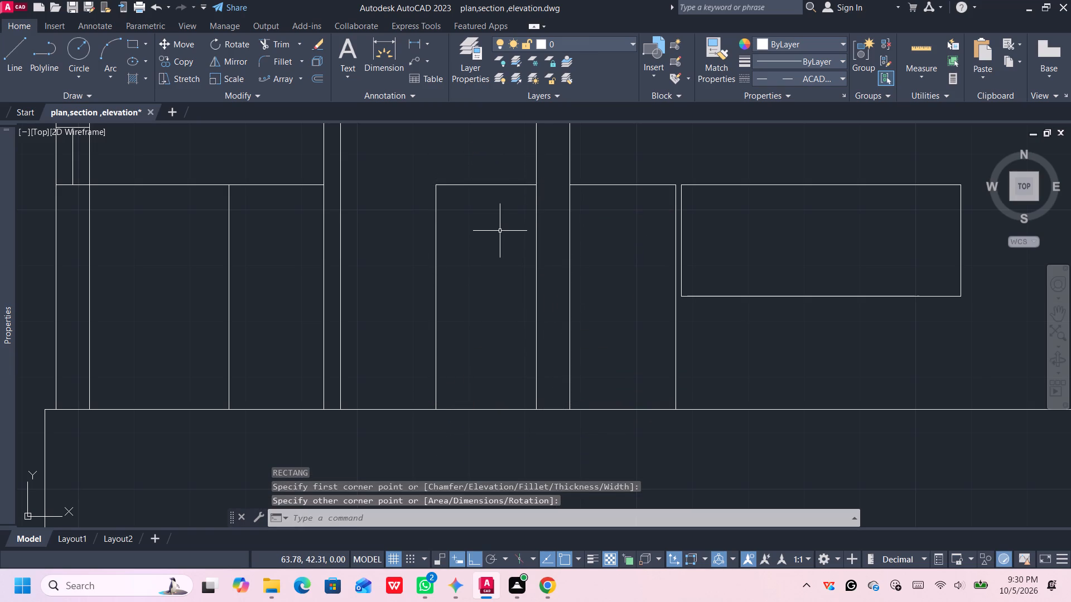
Draw a rectangle over the leftmost door opening, from its base on the plinth to the lintel corner at the wall.
scroll(447, 313, "down", 1)
middle_click_drag(404, 325, 408, 324)
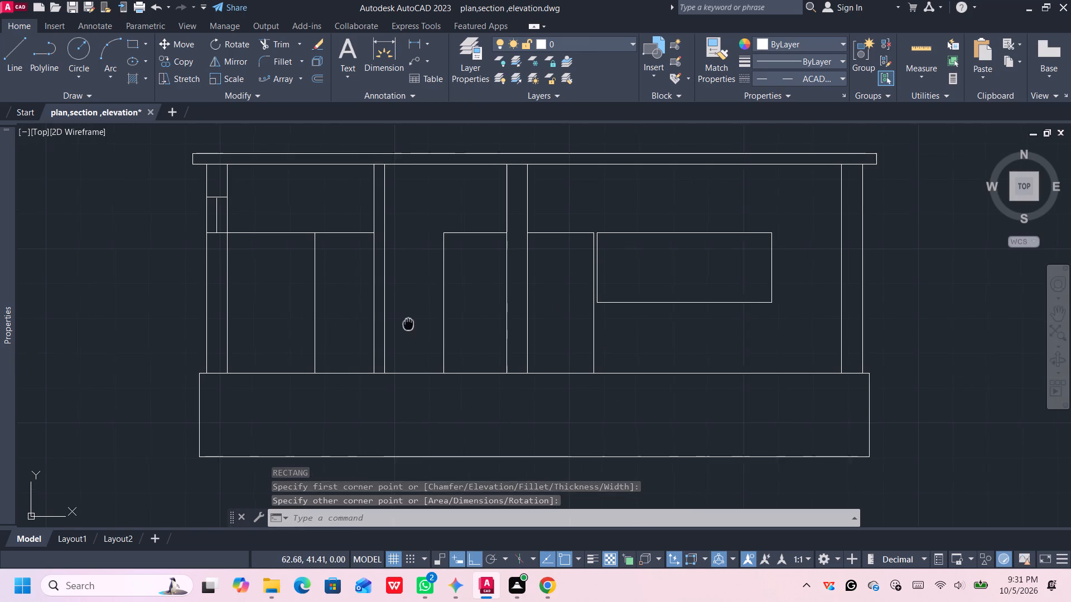
middle_click_drag(408, 324, 438, 315)
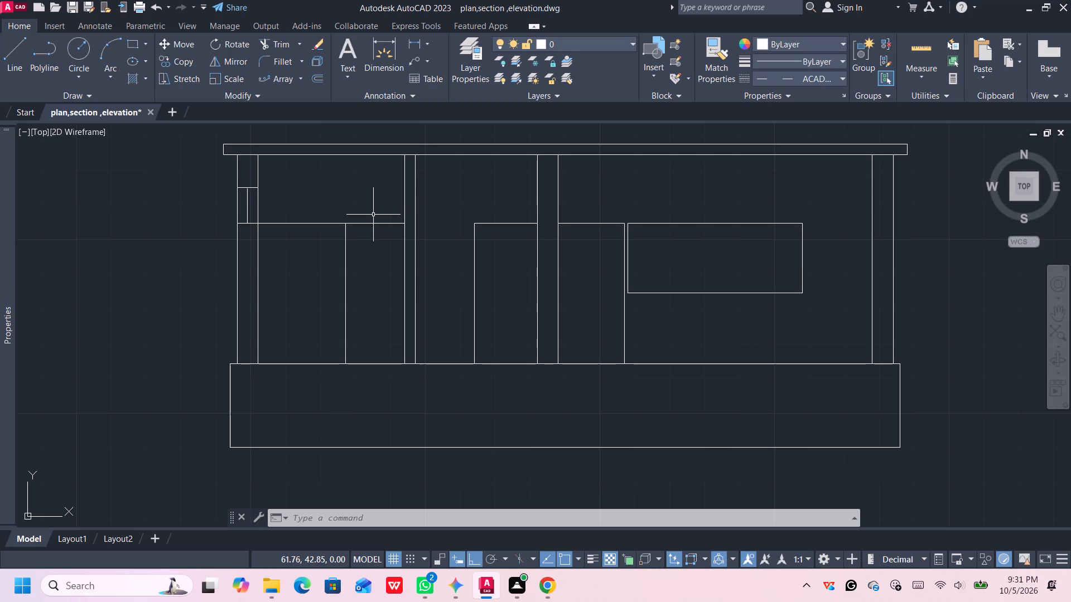
middle_click_drag(377, 293, 374, 263)
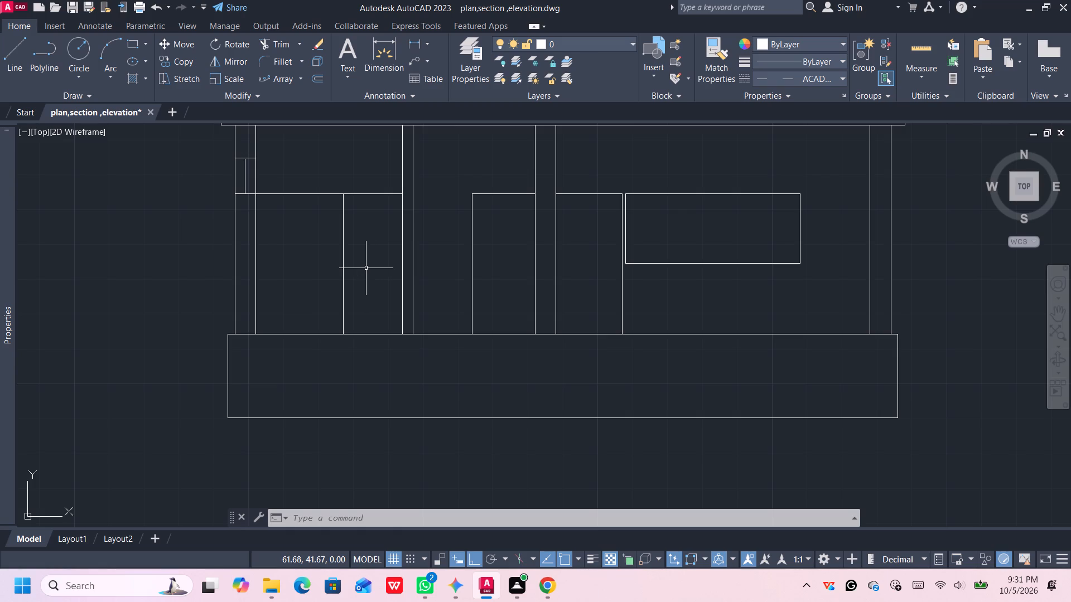
type("rec")
key("Return")
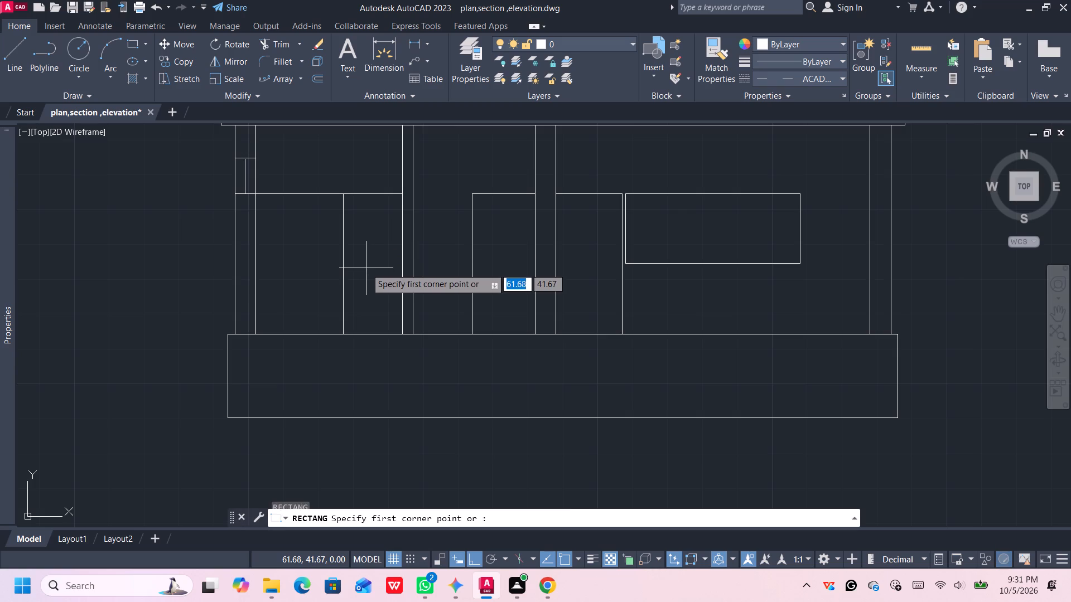
left_click(344, 332)
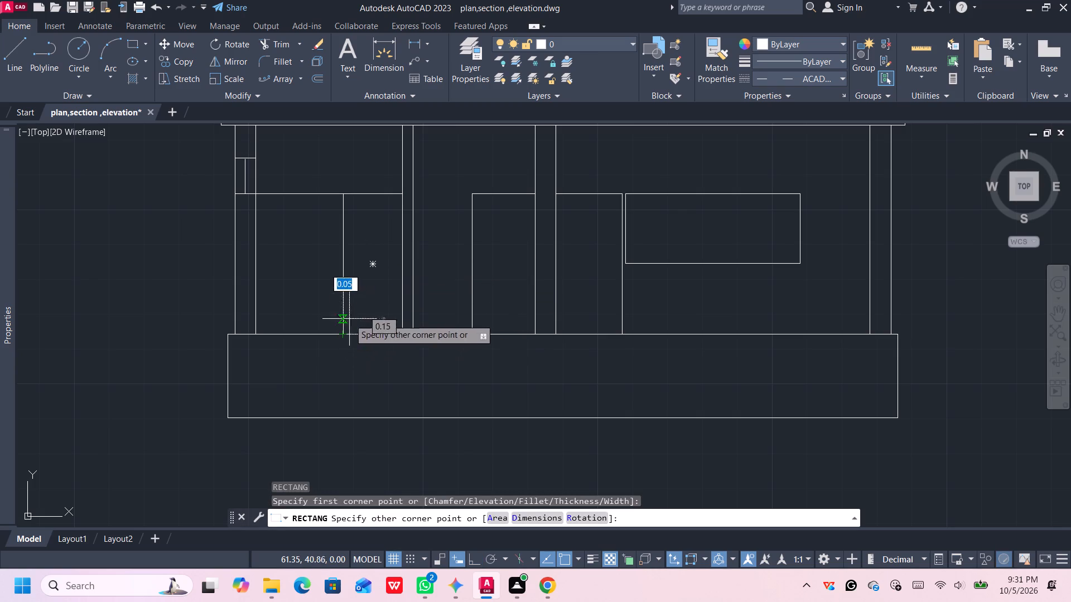
left_click(398, 196)
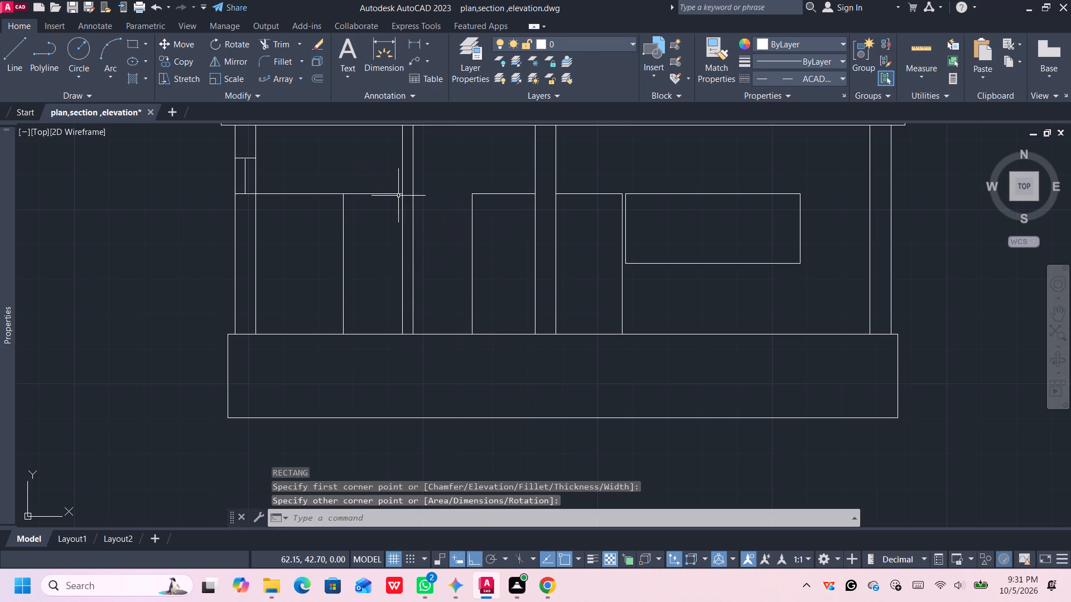
Offset the three door rectangles 0.08 inward to form the door frames.
left_click(390, 192)
key("o")
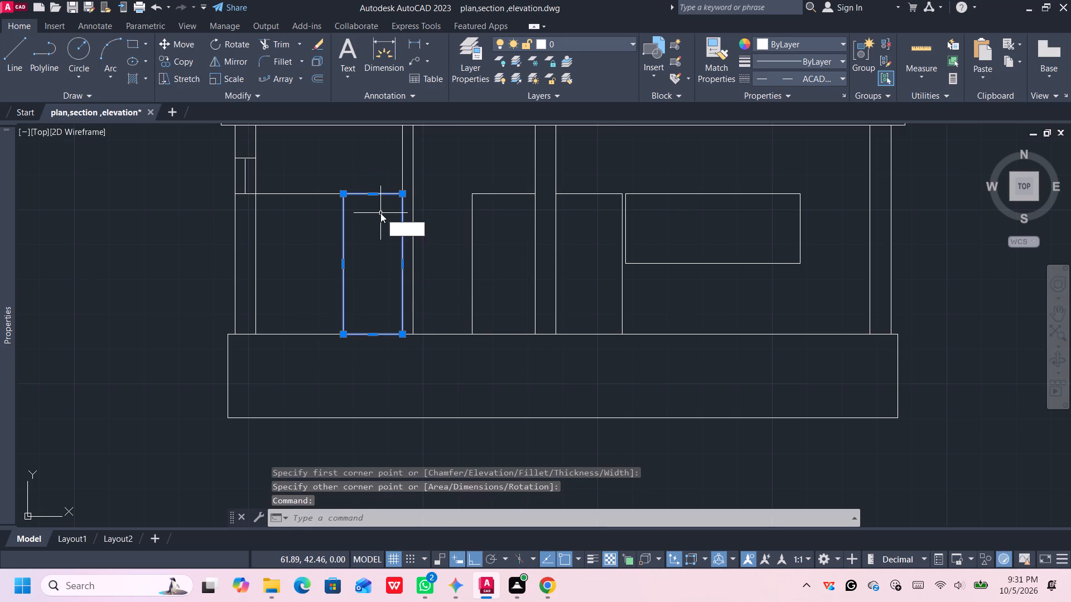
key("Return")
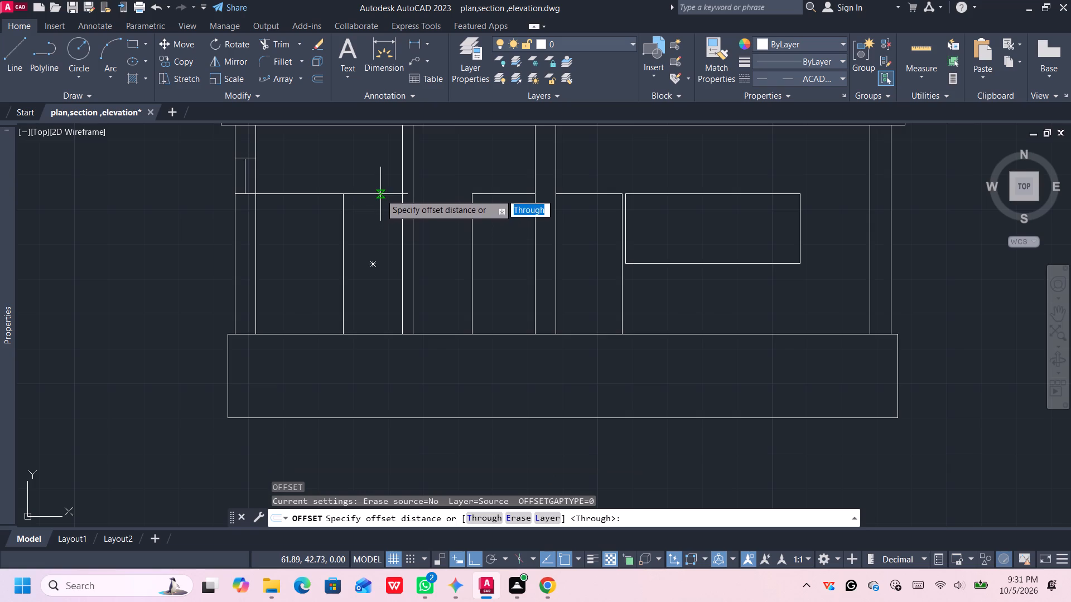
left_click(380, 194)
scroll(380, 212, "up", 1)
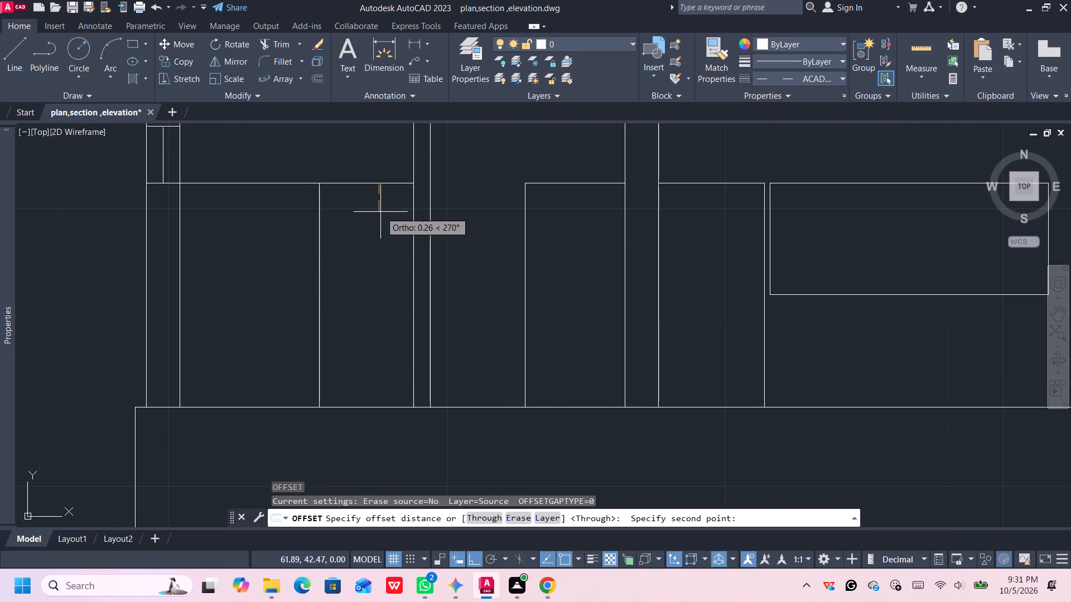
type("0.08")
key("Return")
left_click(380, 211)
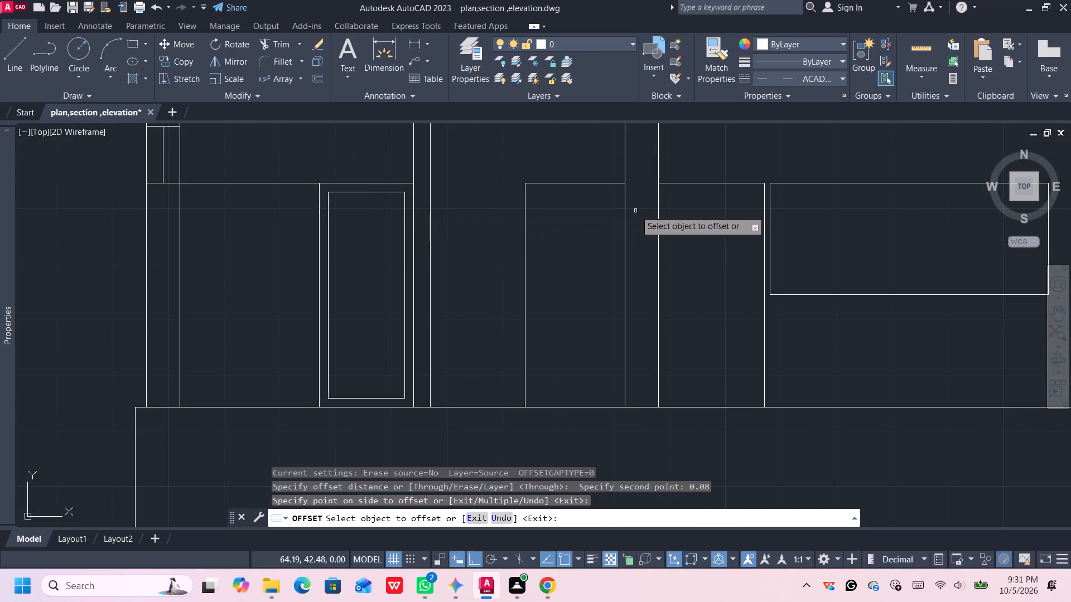
left_click(570, 183)
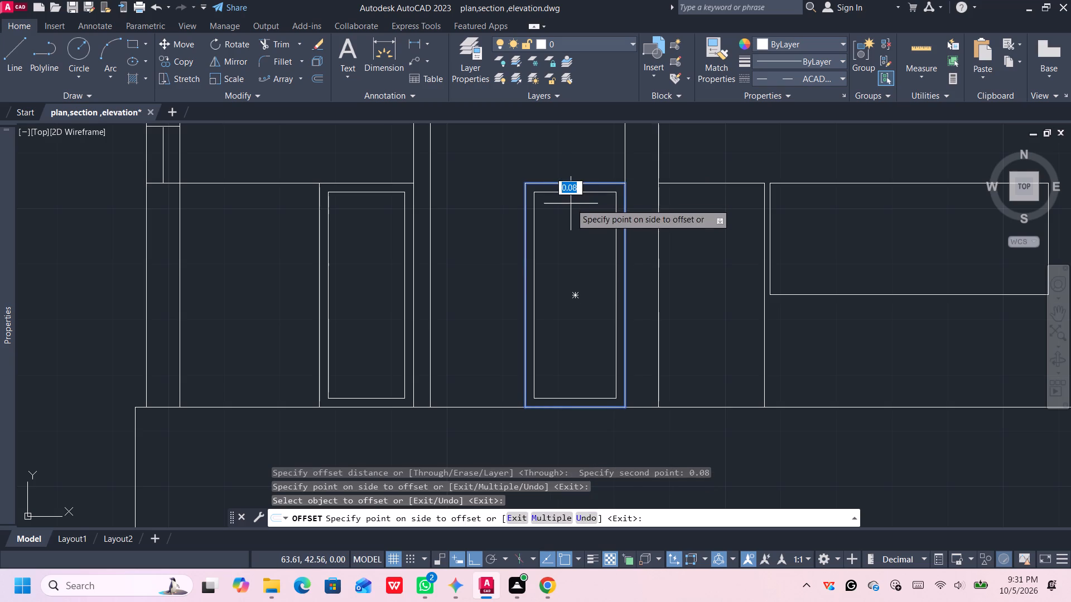
left_click(571, 203)
left_click(711, 183)
left_click(710, 219)
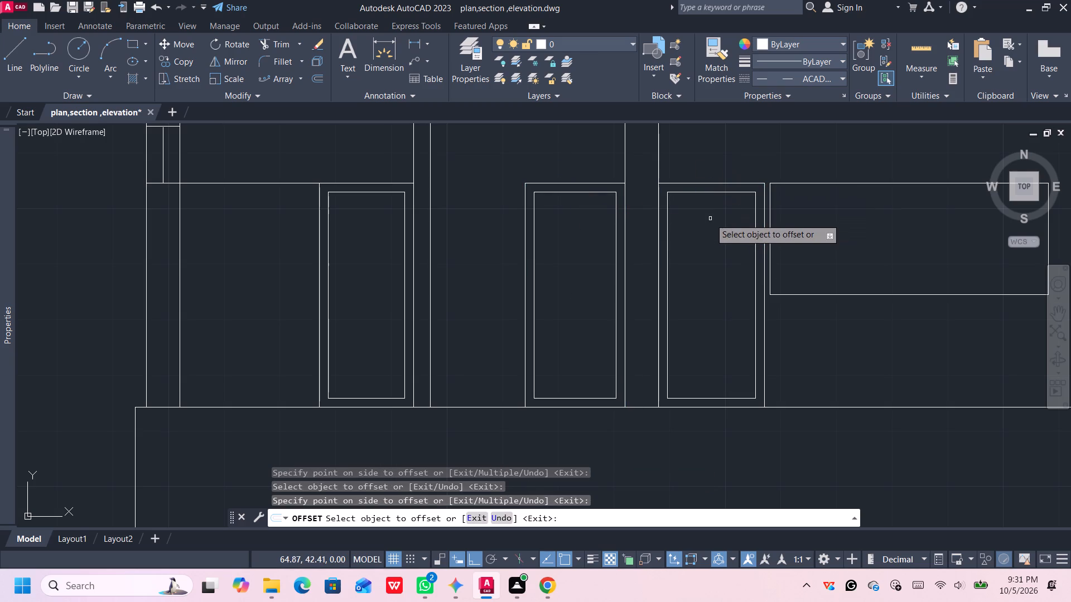
Offset the wide window rectangle 0.08 inward to form its frame.
middle_click_drag(707, 216, 640, 212)
left_click(759, 181)
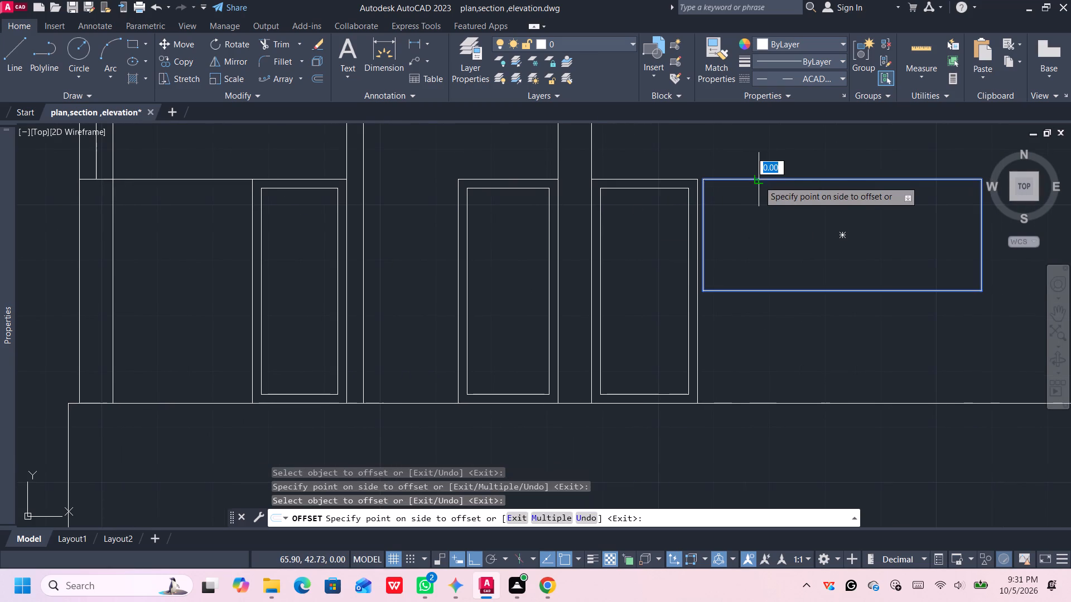
left_click(758, 191)
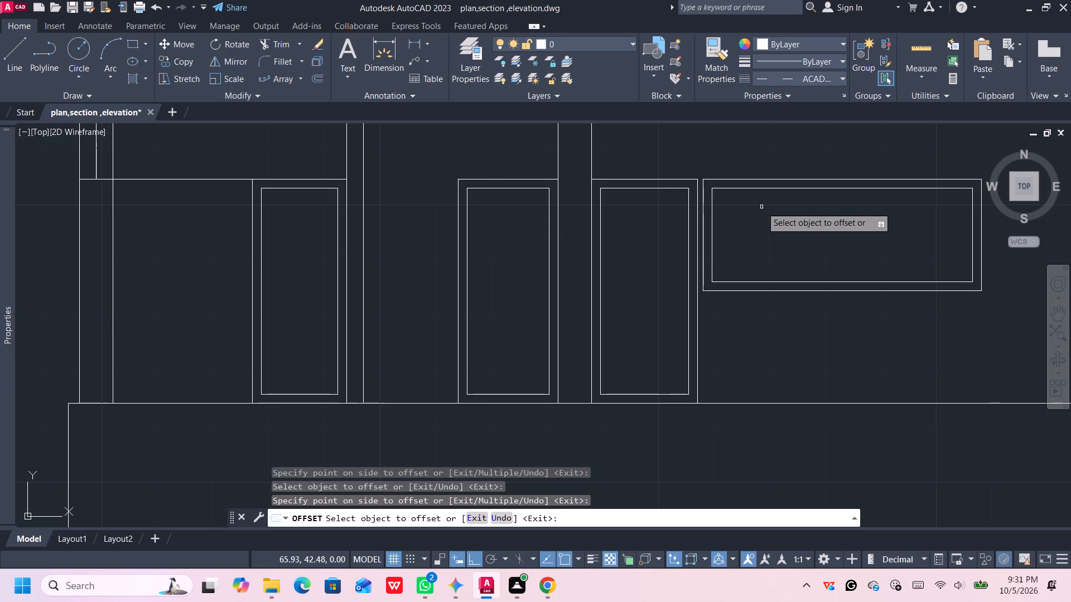
scroll(761, 207, "down", 1)
middle_click_drag(762, 213, 759, 205)
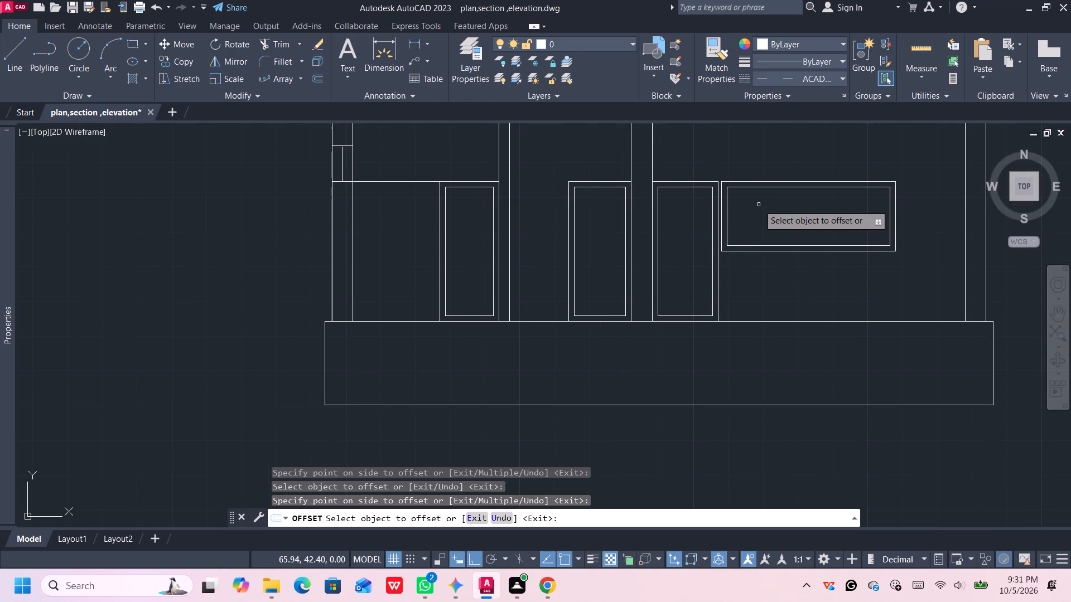
key("Escape")
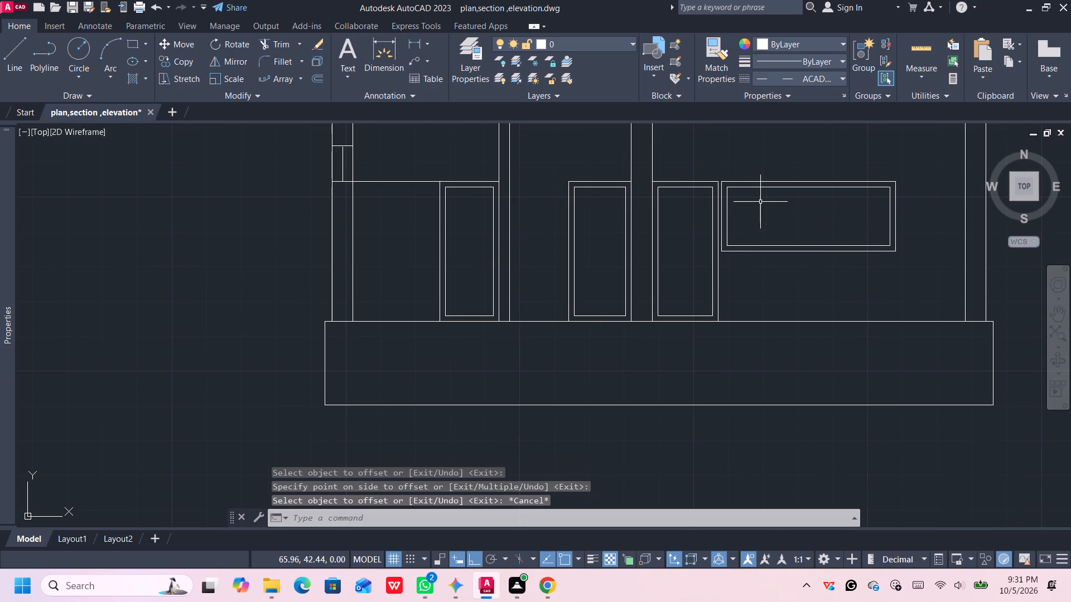
Draw a horizontal line across the inner frame of the door beside the wide window, at its mid-height.
key("l")
key("Return")
left_click(711, 252)
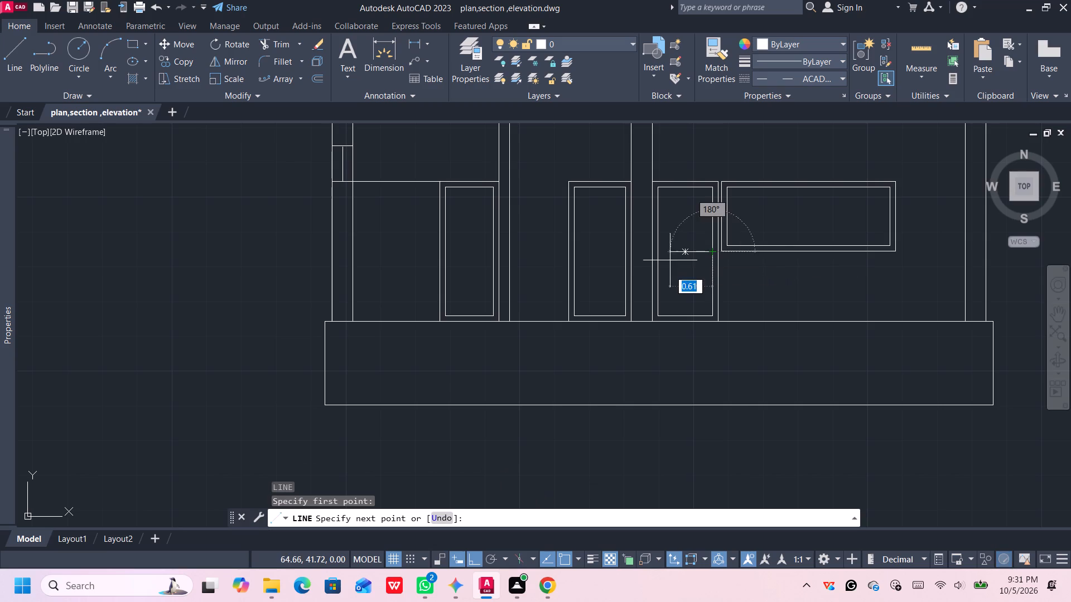
left_click(658, 252)
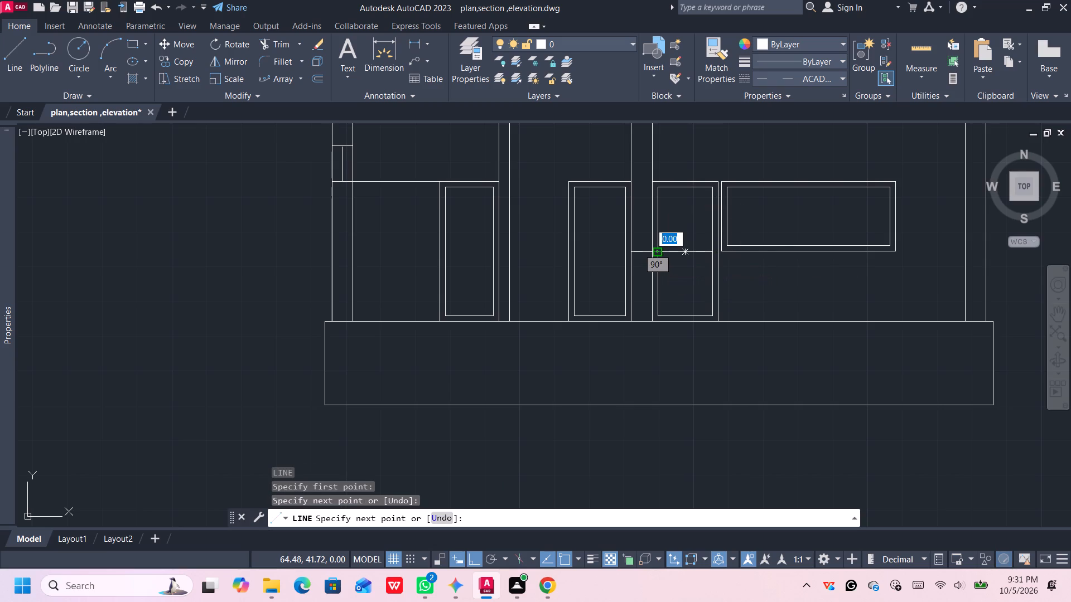
key("space")
Draw a horizontal line across the inner frame of the middle door, between the midpoints of its sides.
scroll(666, 255, "up", 1)
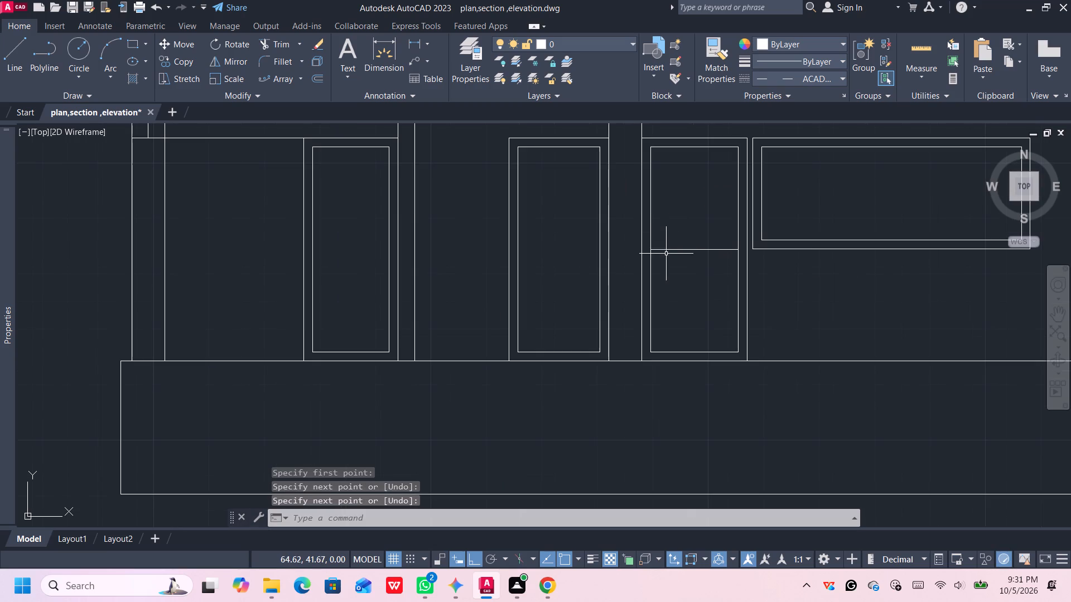
key("l")
key("Return")
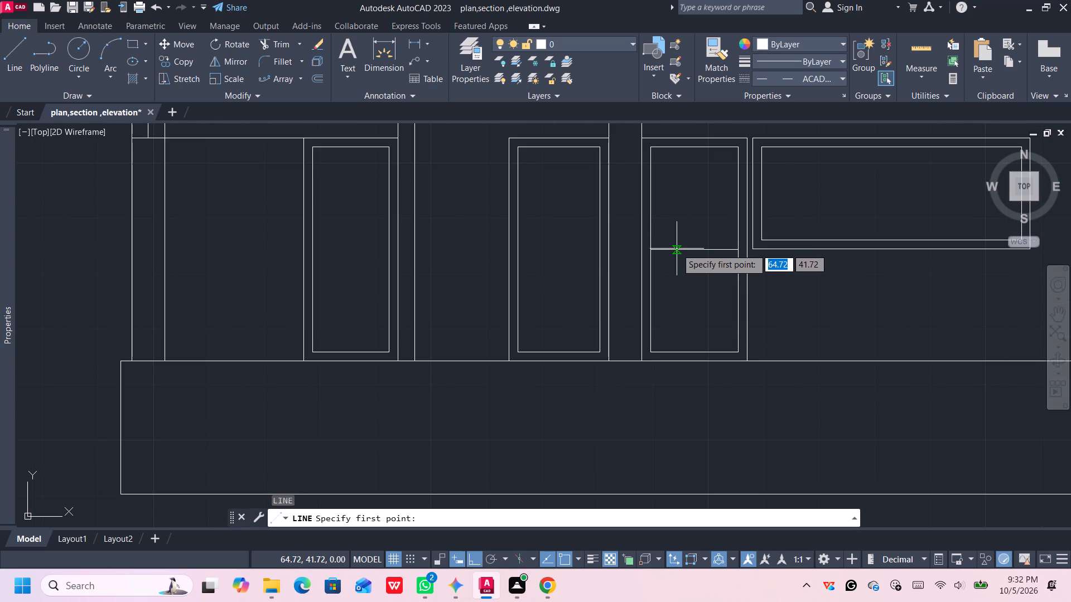
left_click(597, 253)
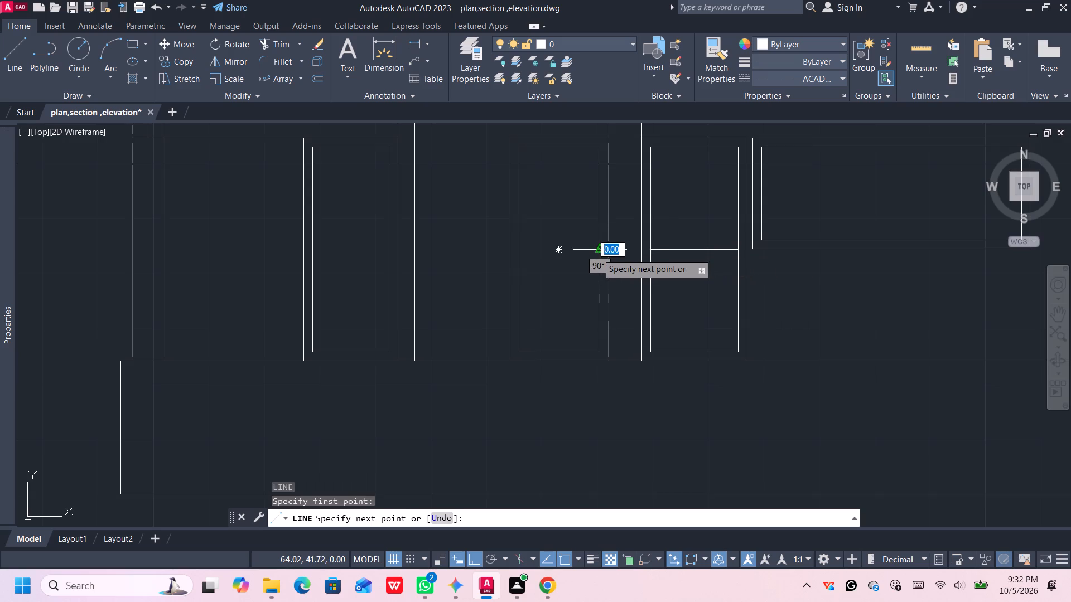
left_click(518, 250)
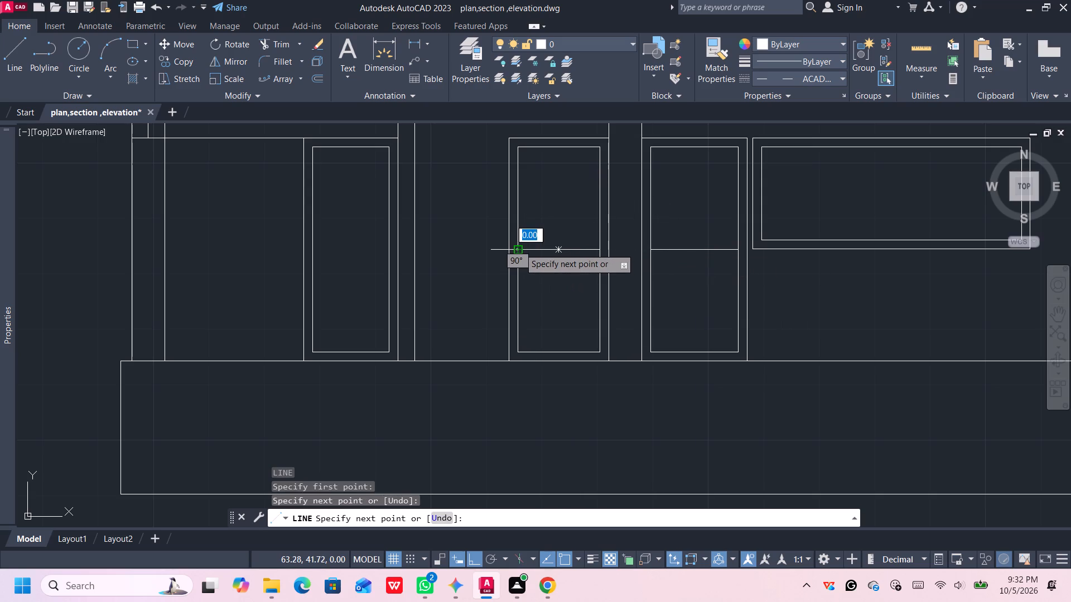
key("Return")
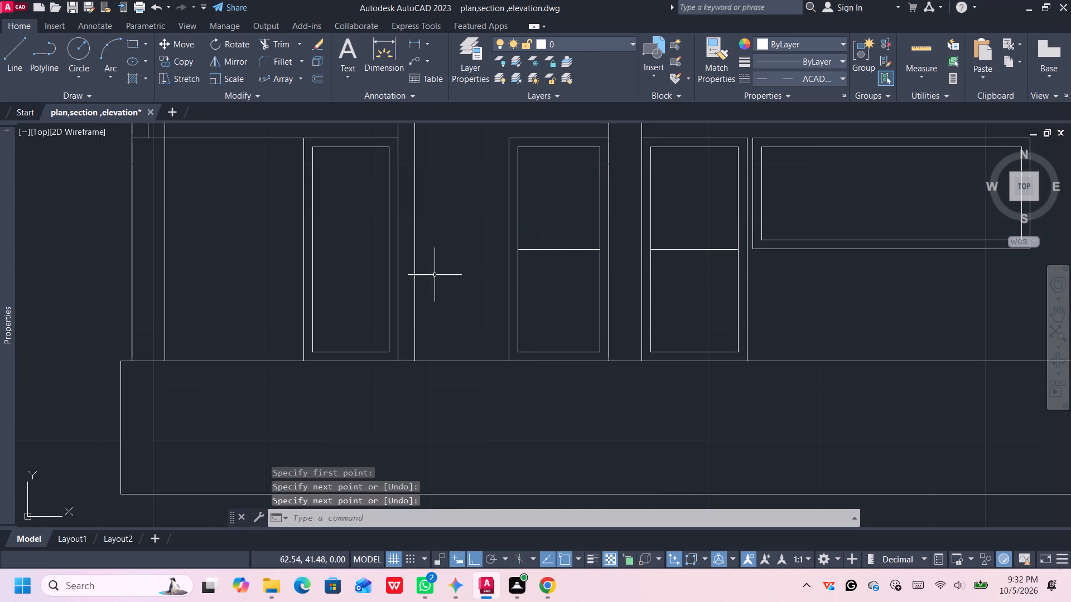
Draw a horizontal line across the inner frame of the leftmost door, between the midpoints of its sides.
key("l")
key("Return")
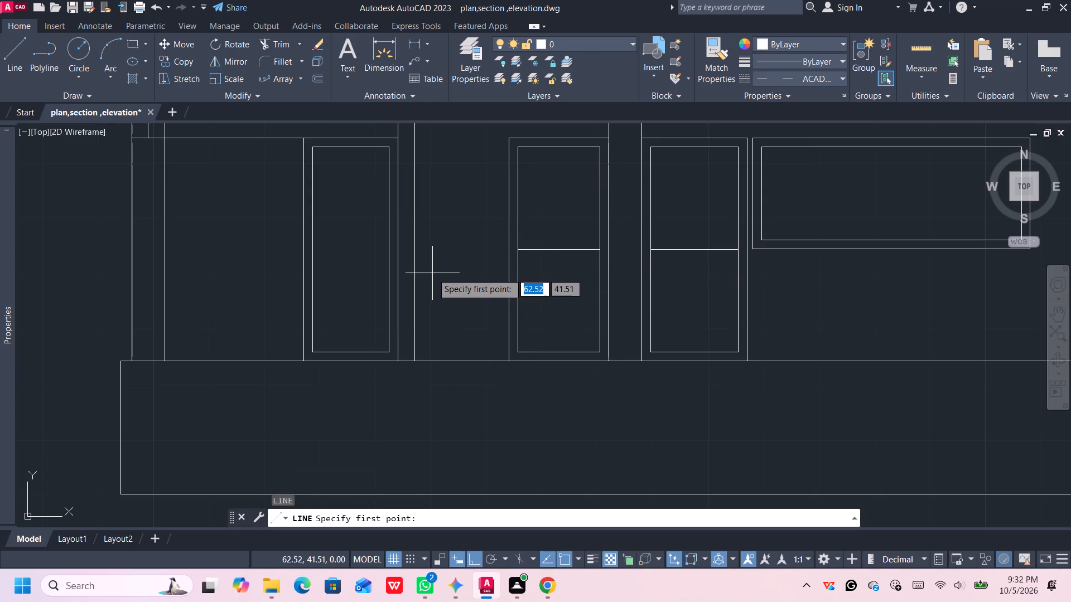
left_click(385, 251)
left_click(312, 249)
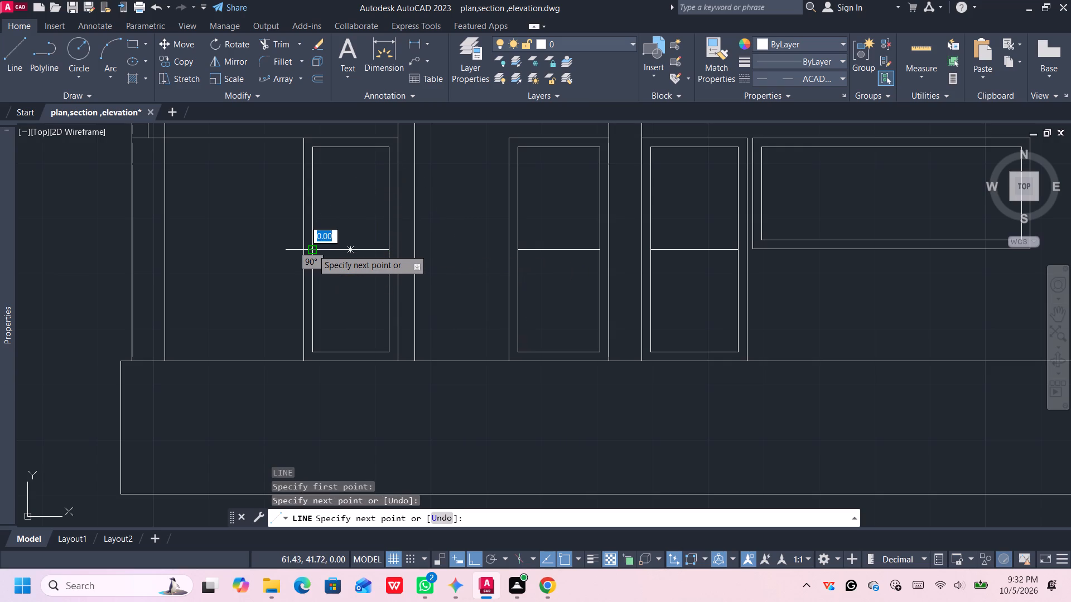
key("space")
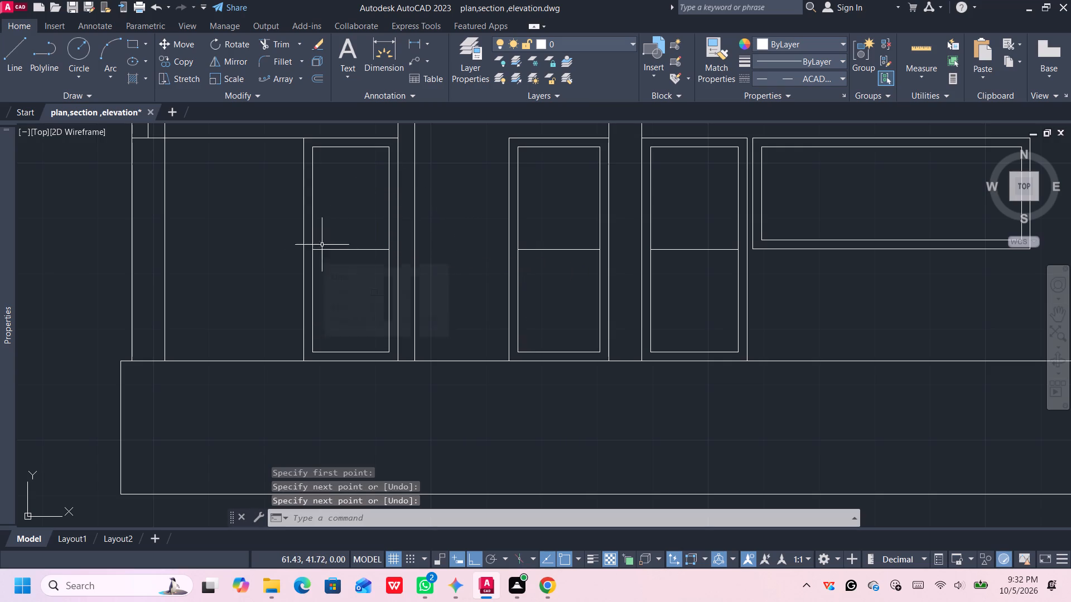
Offset the mid-height line of each of the three doors 0.08 upward to form the door rails.
left_click(344, 250)
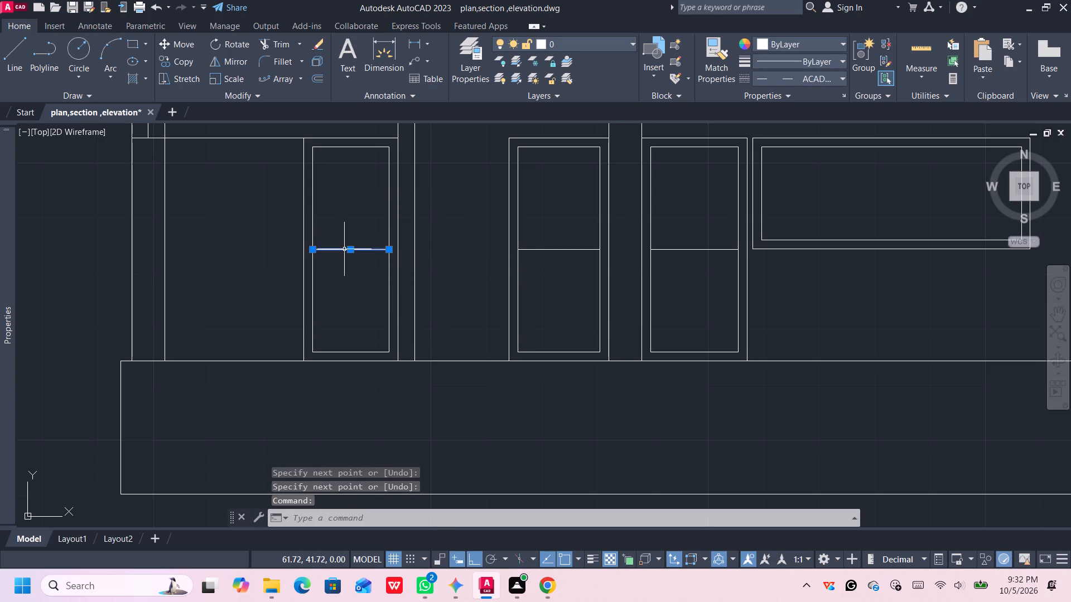
key("o")
key("Return")
left_click(344, 247)
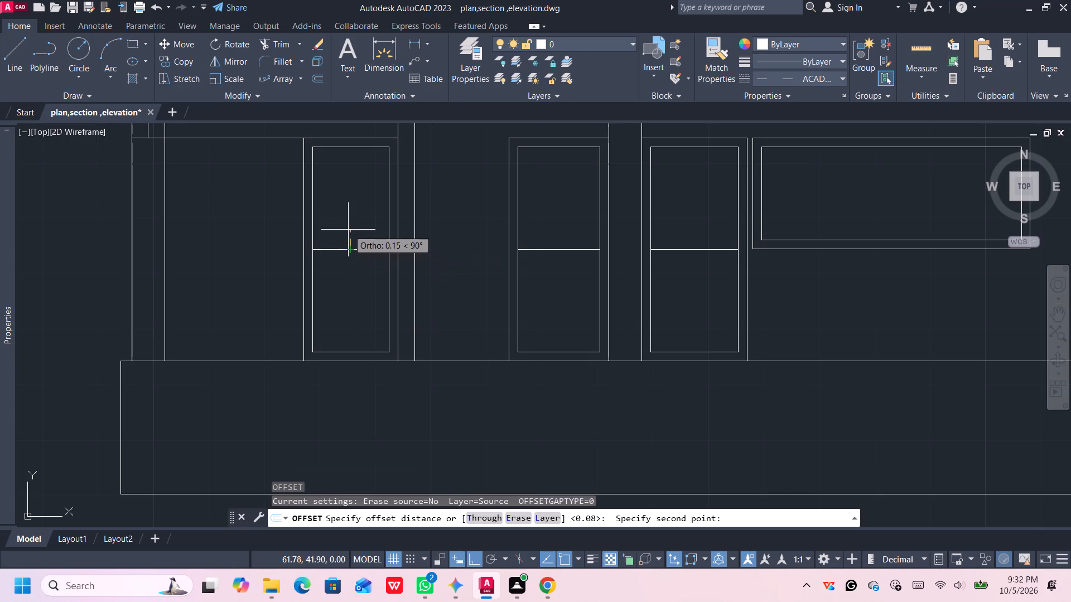
type("0.08")
key("Return")
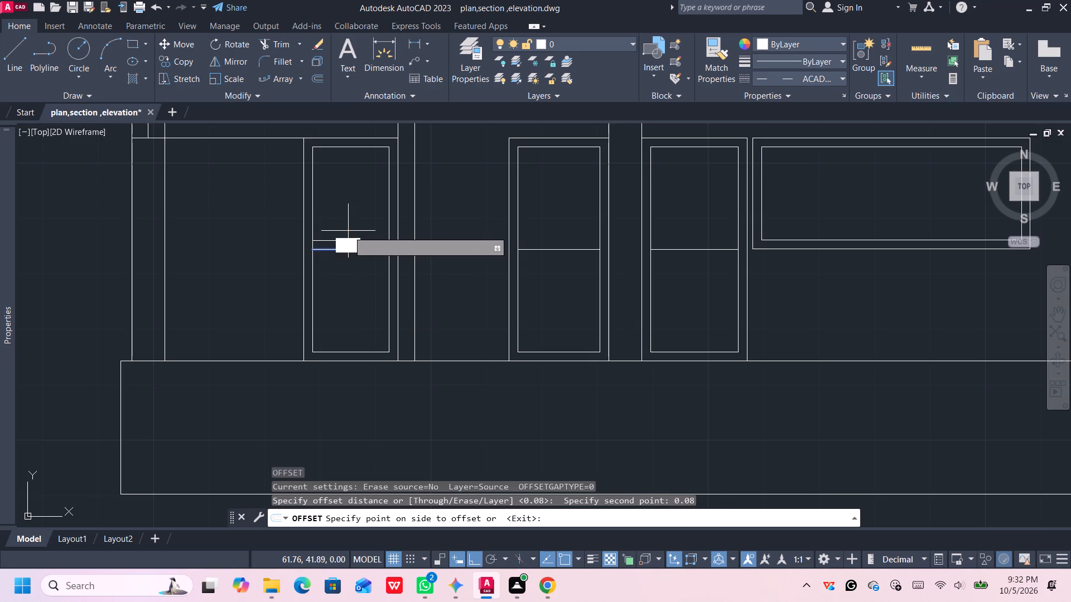
left_click(348, 231)
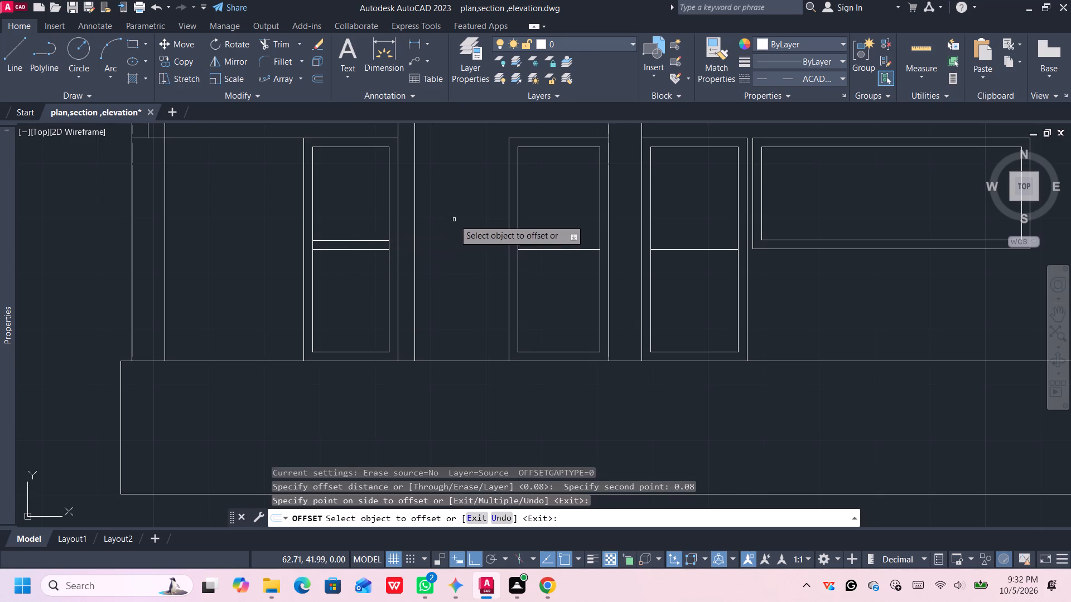
left_click(540, 251)
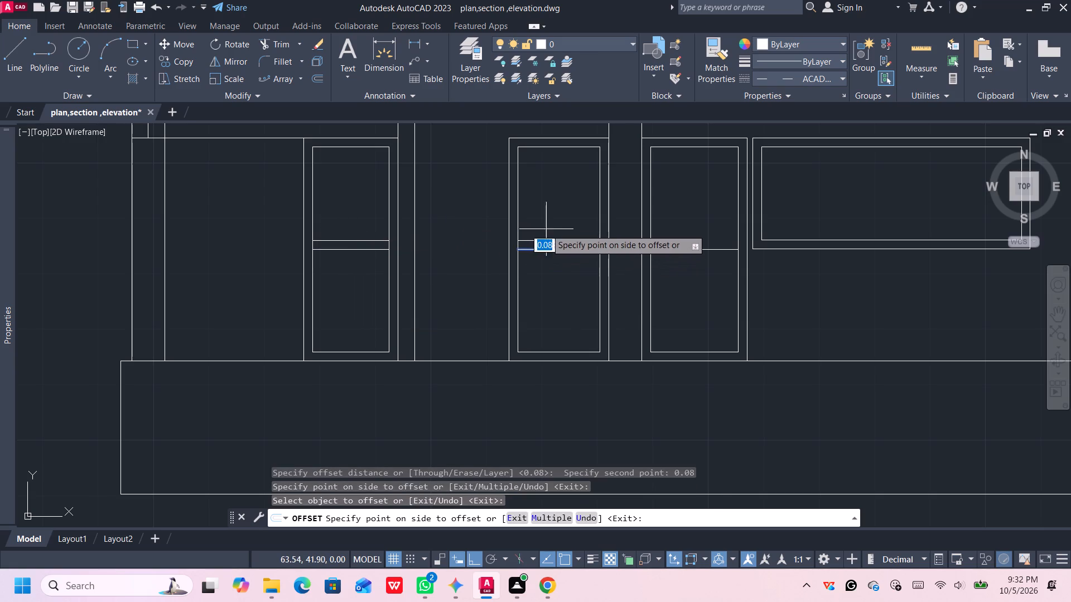
left_click(546, 229)
left_click(679, 251)
left_click(683, 234)
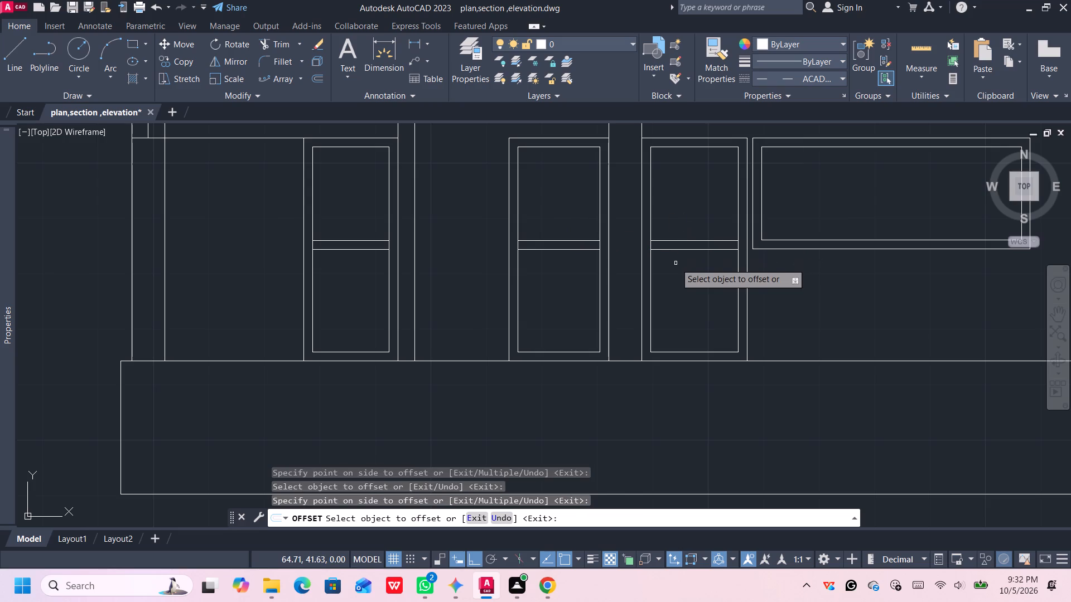
scroll(676, 263, "down", 2)
middle_click_drag(740, 279, 690, 256)
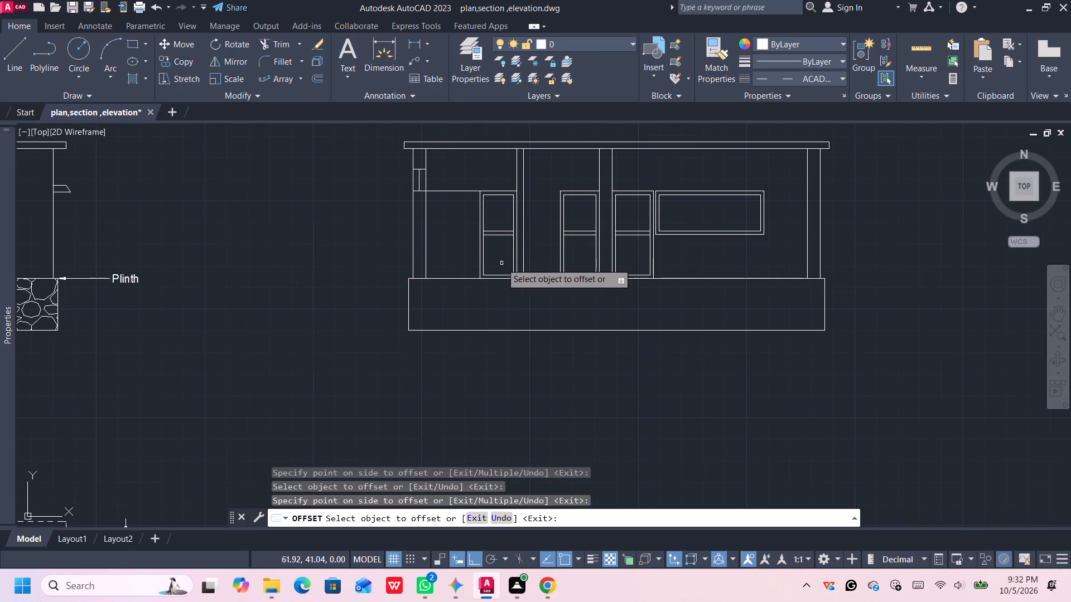
middle_click_drag(457, 217, 433, 203)
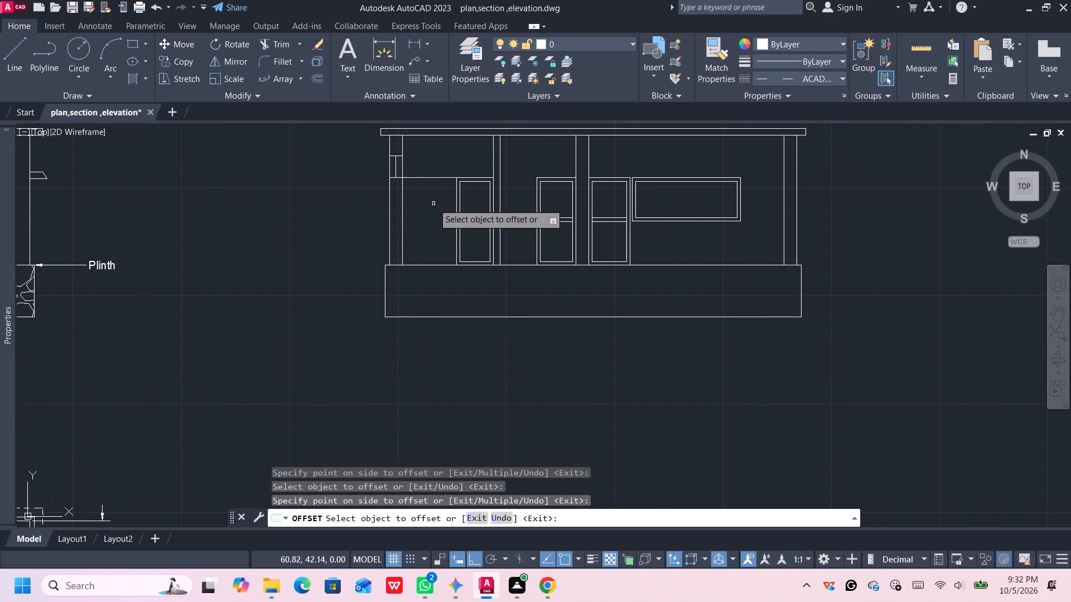
key("space")
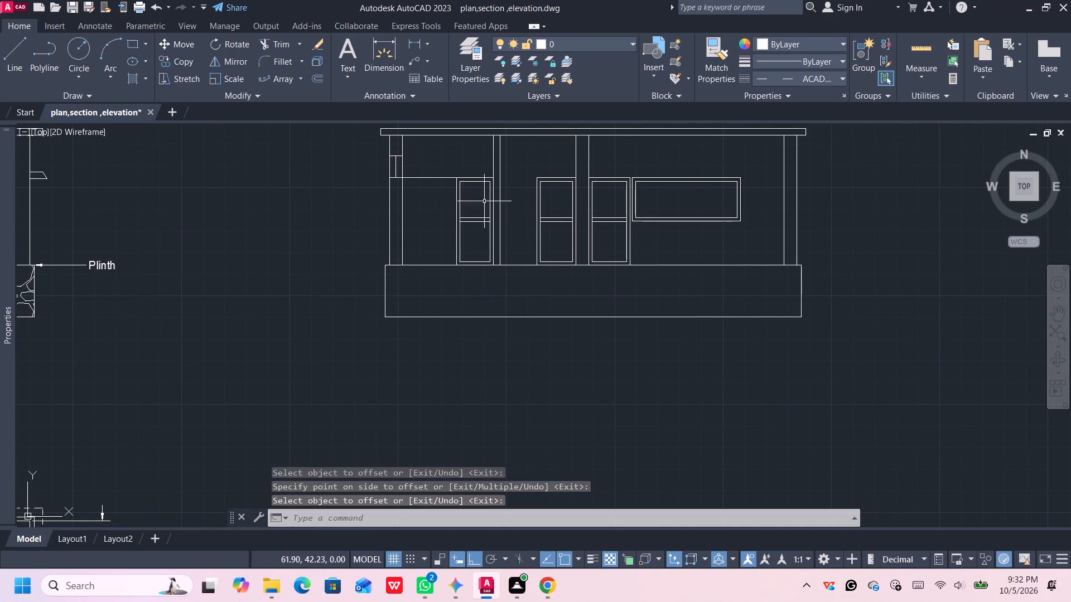
Explode the inner frame rectangle of the wide window into separate lines.
middle_click_drag(590, 219, 496, 237)
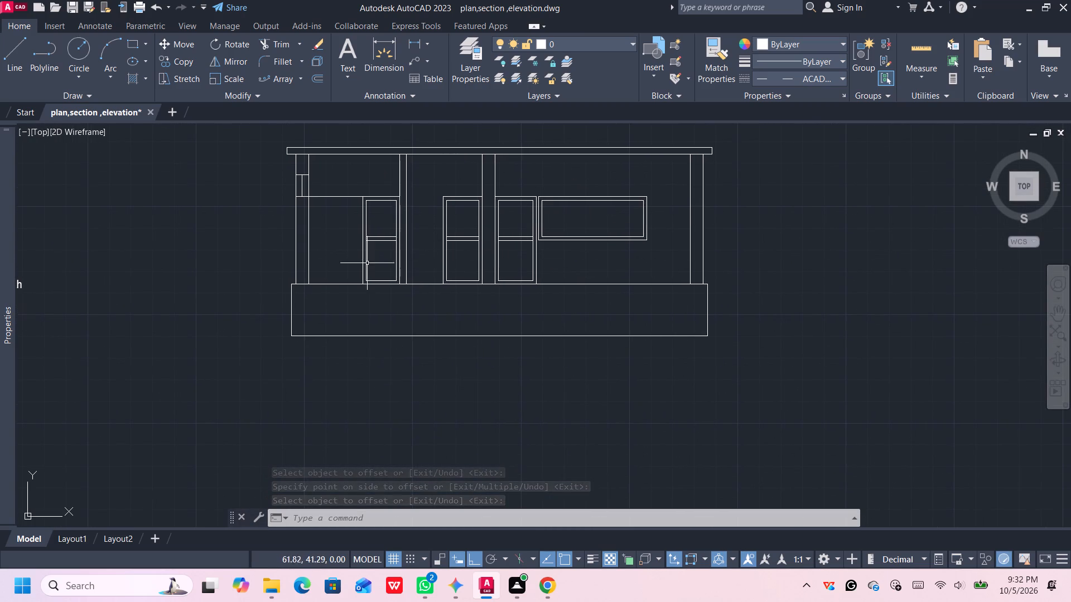
middle_click_drag(372, 311, 331, 309)
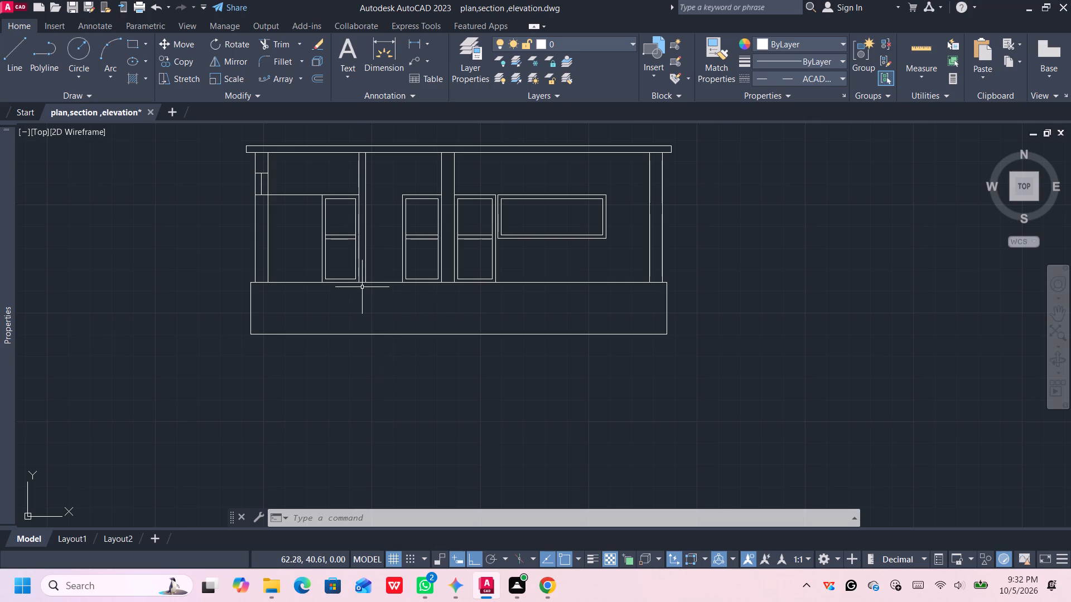
scroll(362, 287, "up", 1)
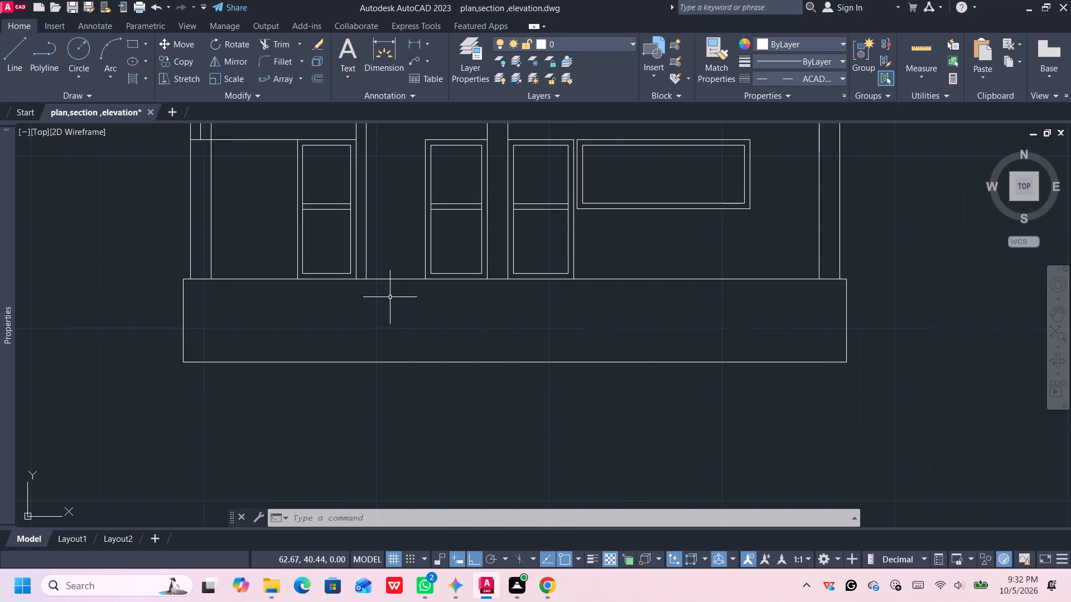
scroll(394, 294, "up", 1)
scroll(409, 290, "down", 1)
scroll(541, 268, "down", 1)
middle_click_drag(541, 269, 488, 307)
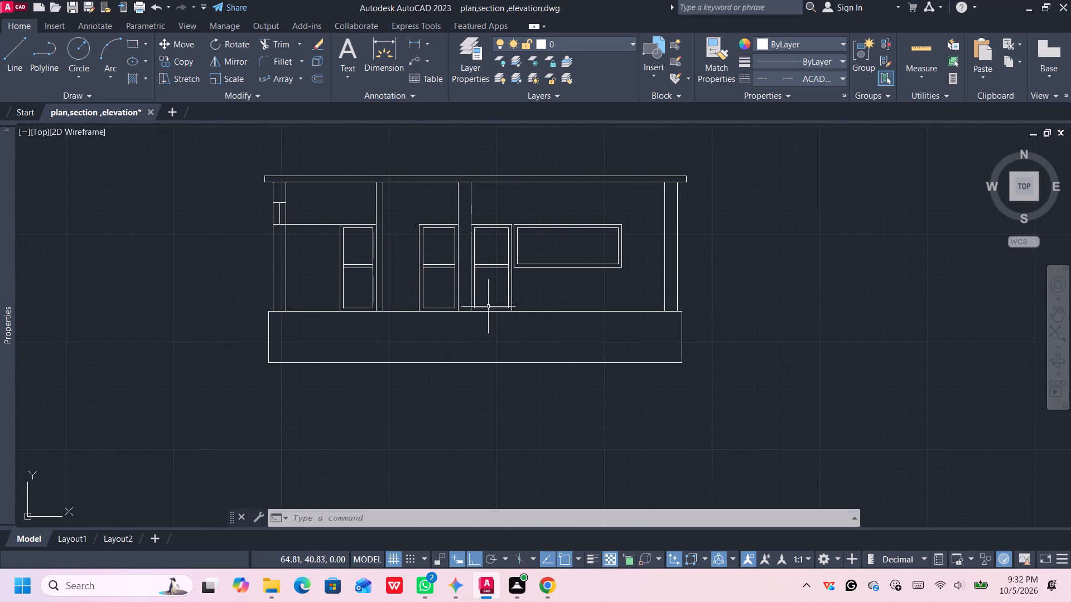
scroll(532, 268, "up", 1)
left_click(532, 260)
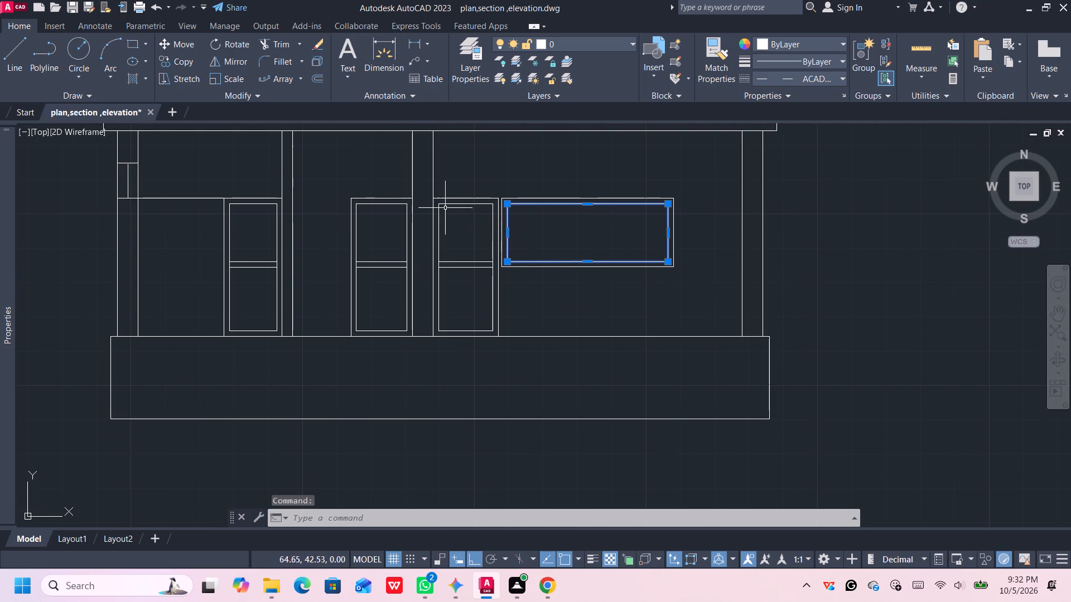
left_click(321, 56)
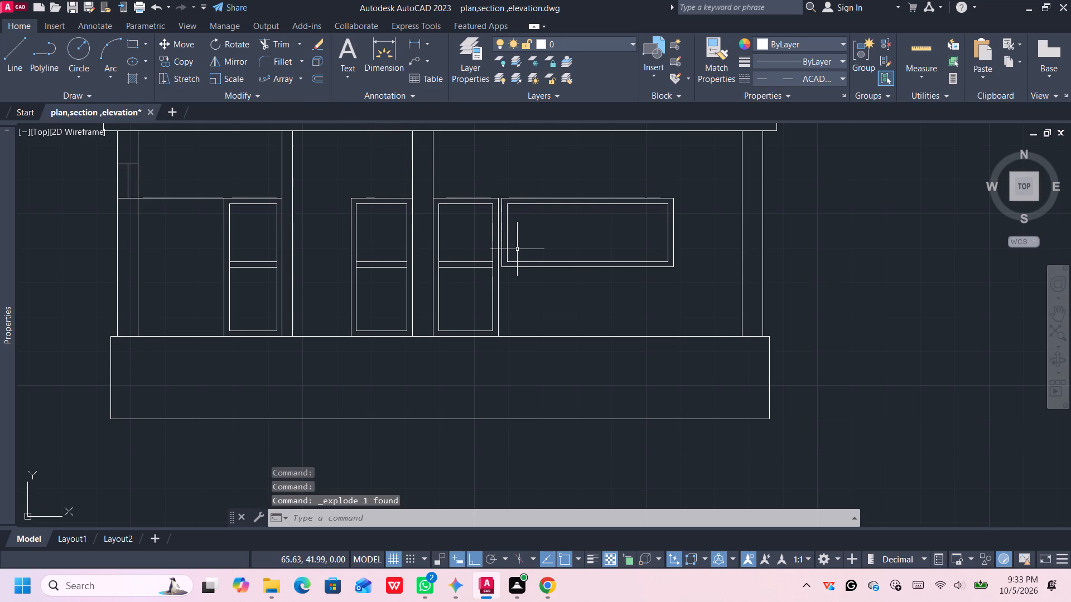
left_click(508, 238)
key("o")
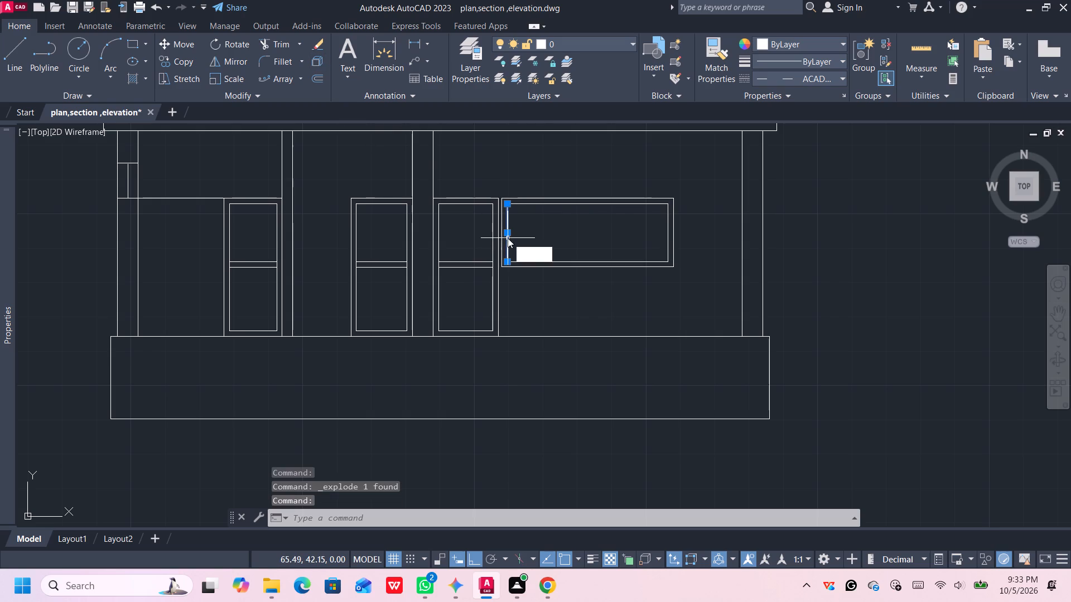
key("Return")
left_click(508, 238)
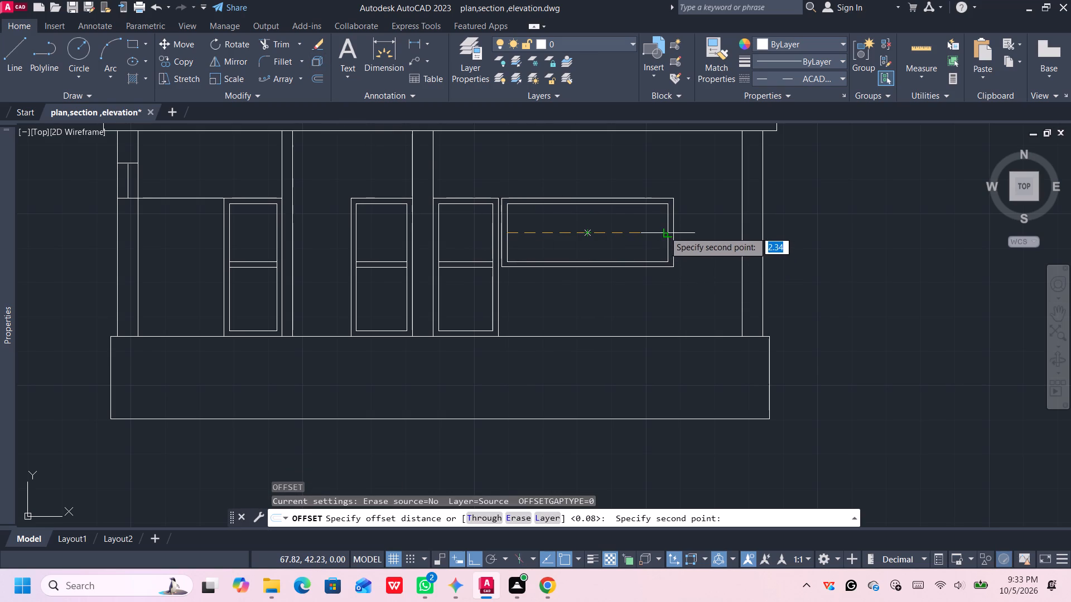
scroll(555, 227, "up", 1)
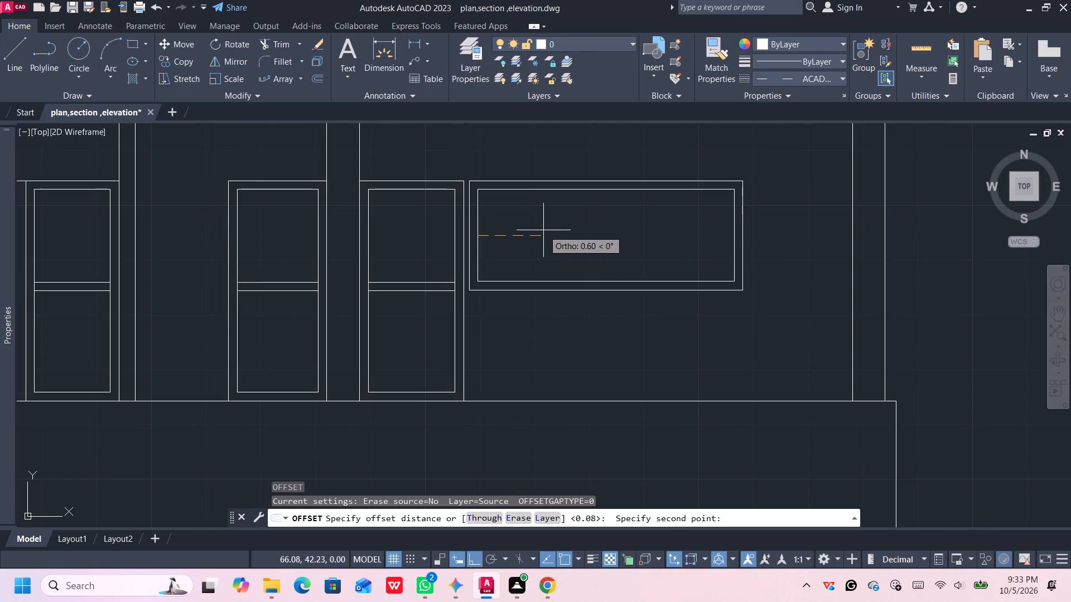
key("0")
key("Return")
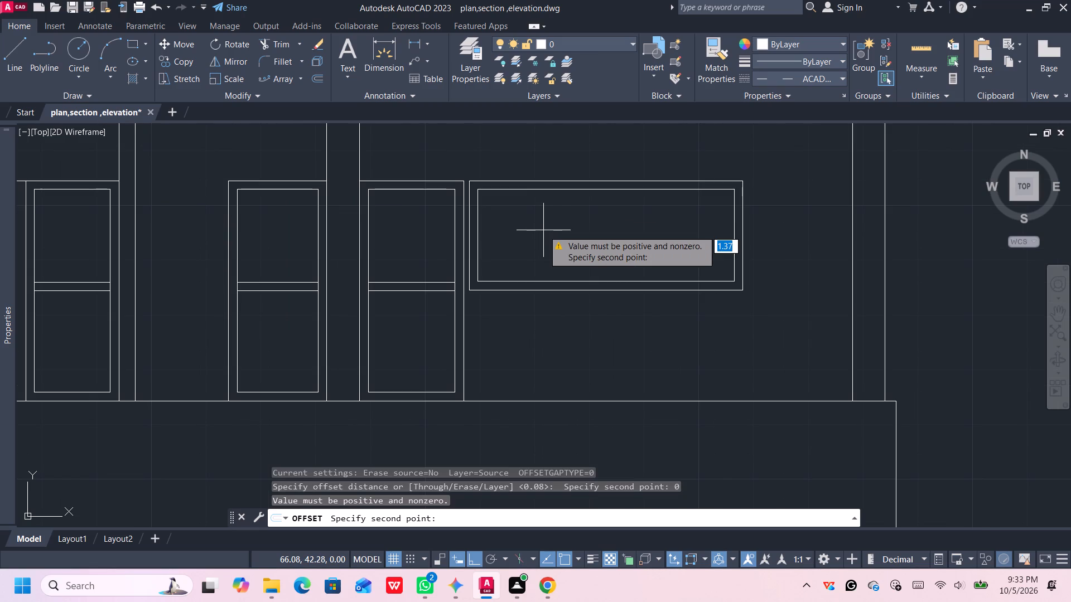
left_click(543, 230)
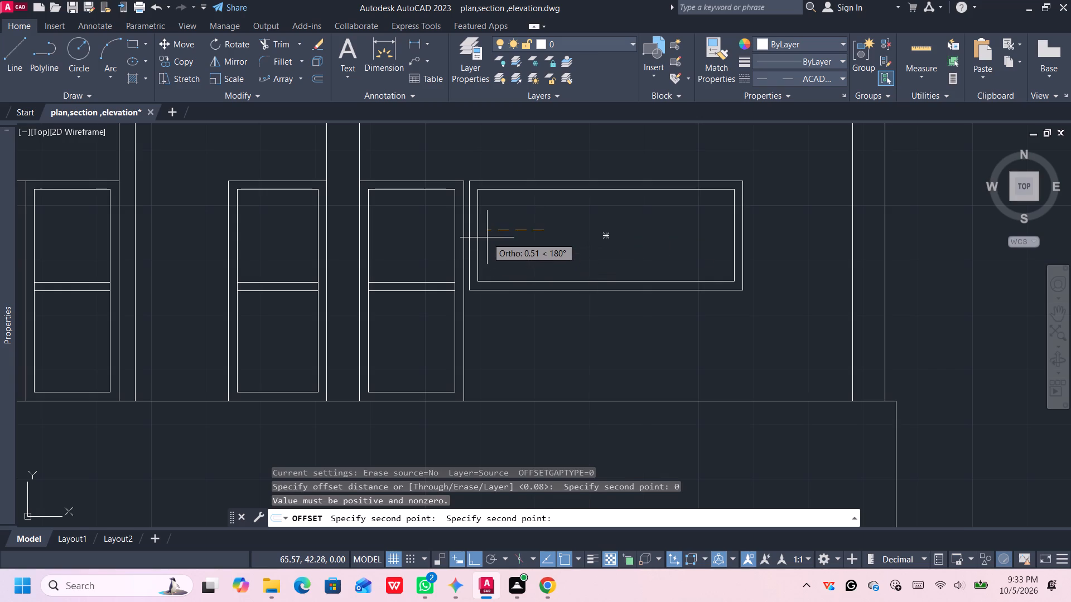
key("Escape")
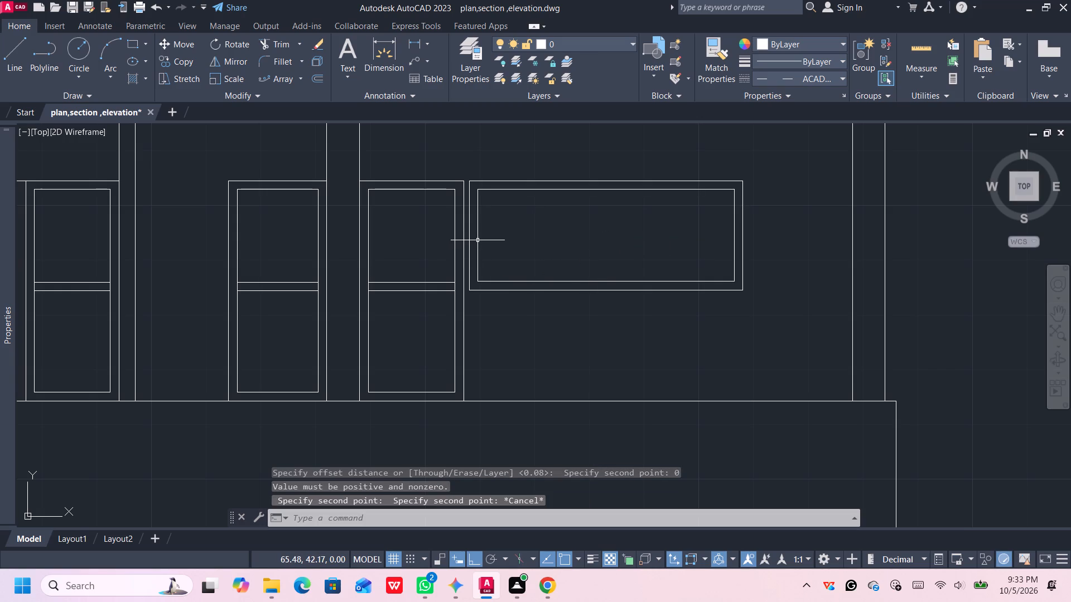
Form the wide window's first mullion by offsetting the inner frame's left side 0.5 inward and that new line 0.08 further right.
left_click(477, 240)
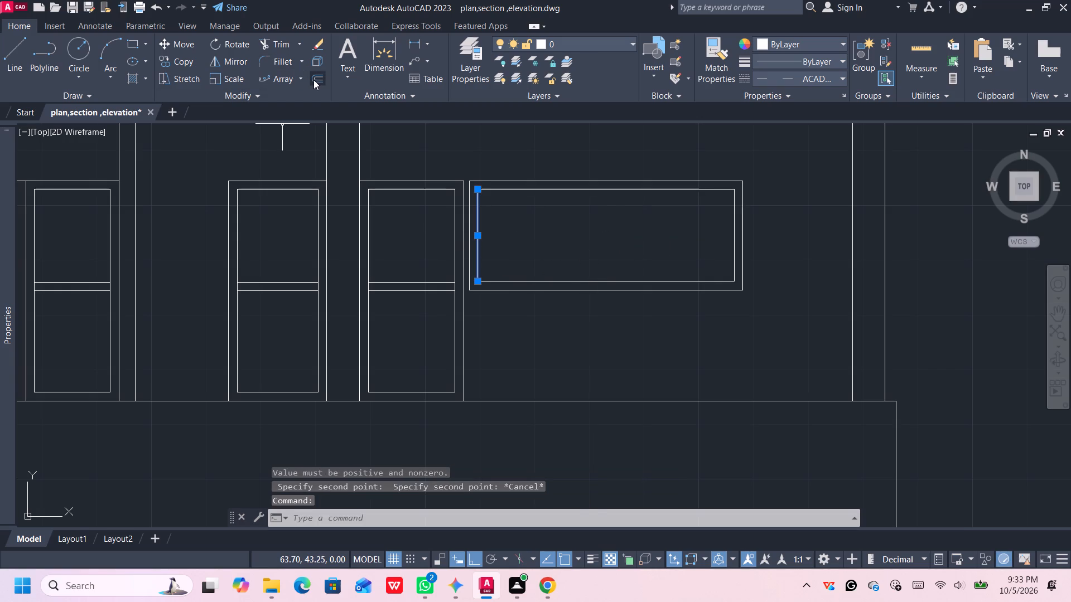
left_click(313, 80)
left_click(479, 237)
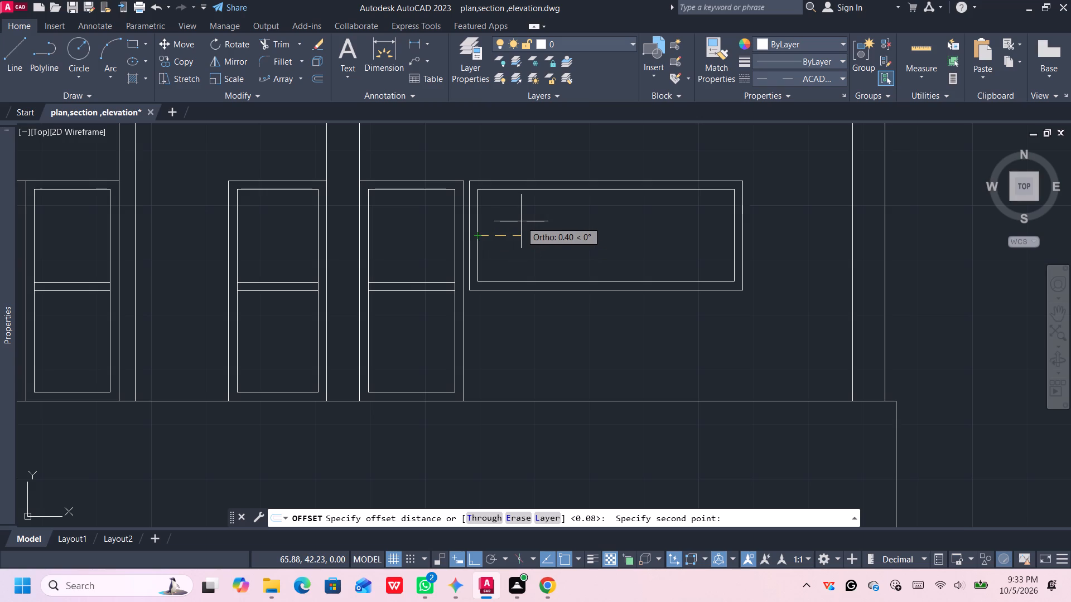
type("0.5")
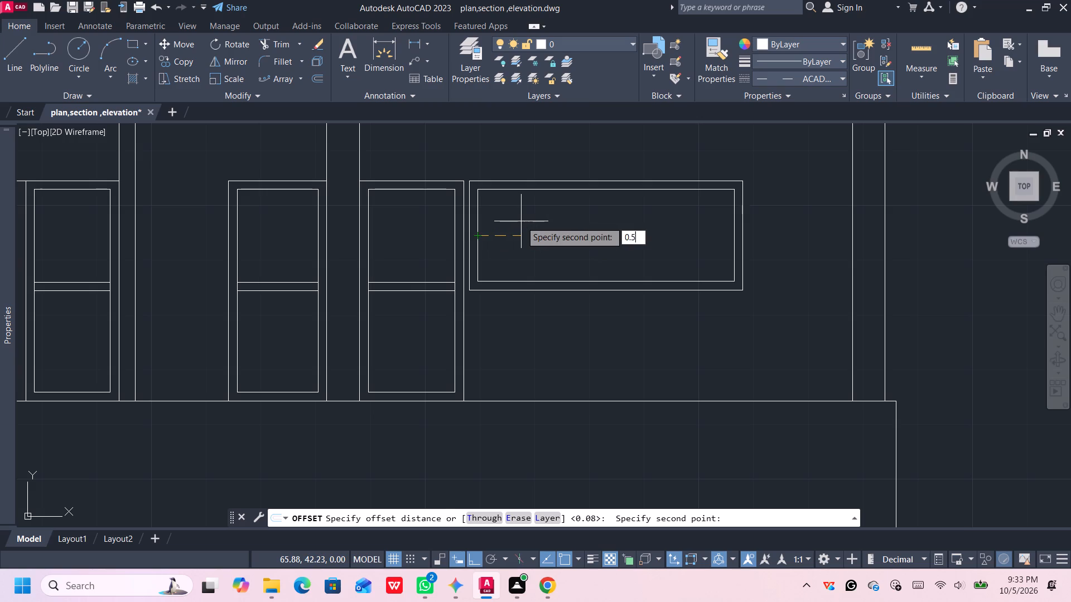
key("Return")
left_click(521, 221)
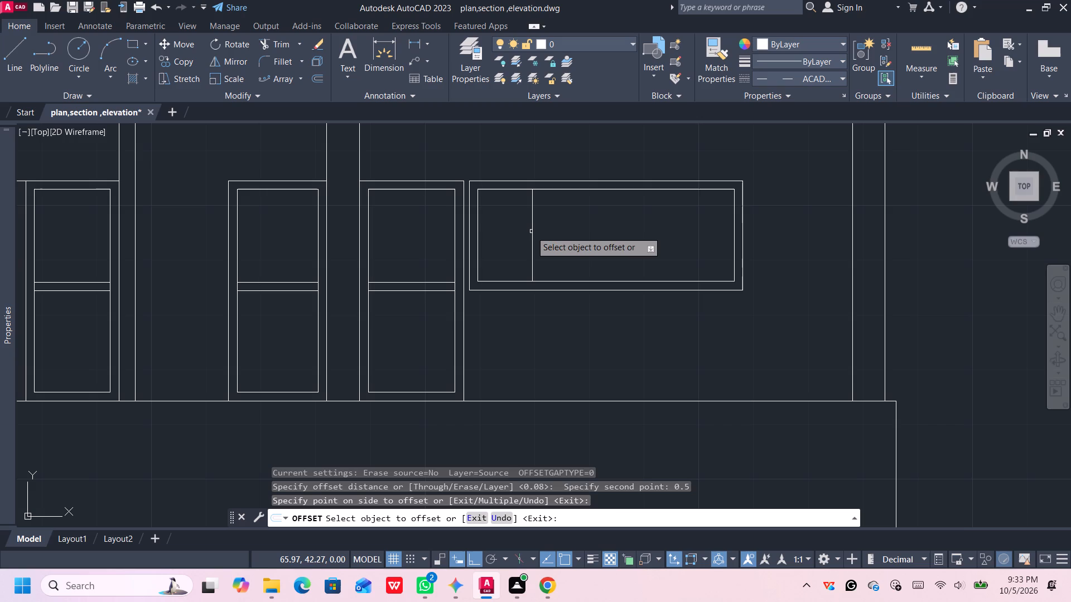
left_click(532, 231)
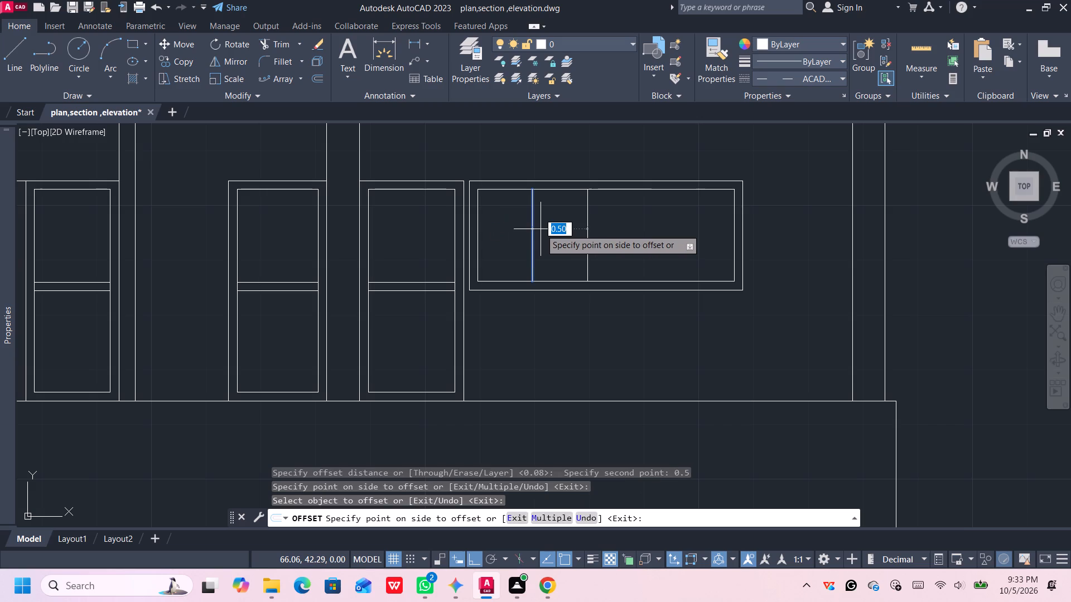
type("0.08")
key("Return")
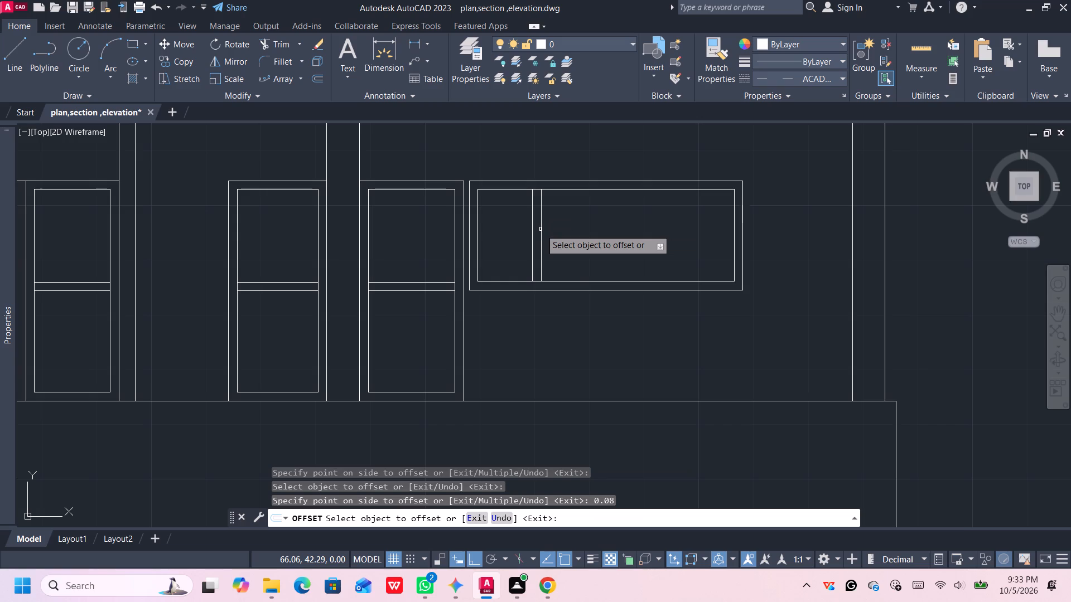
Offset the right edge of the wide window's first mullion 0.5 to the right.
left_click(541, 229)
left_click(617, 232)
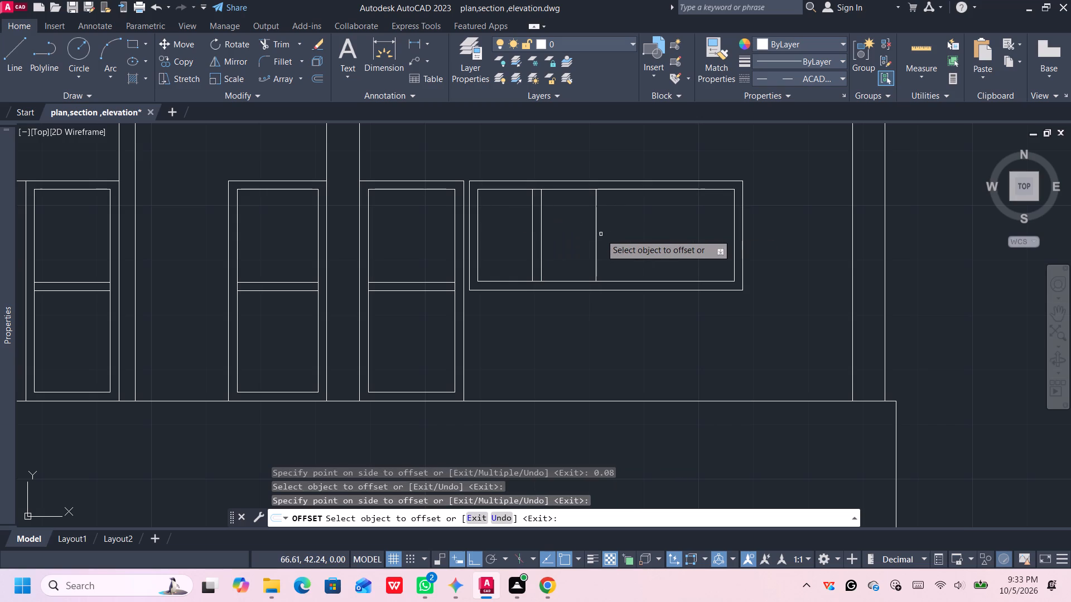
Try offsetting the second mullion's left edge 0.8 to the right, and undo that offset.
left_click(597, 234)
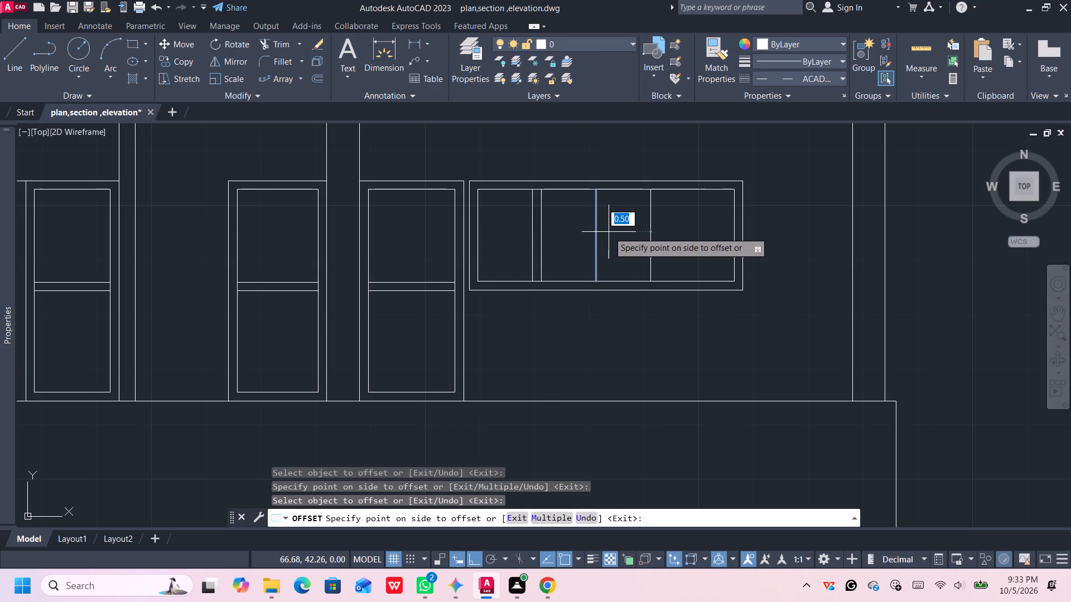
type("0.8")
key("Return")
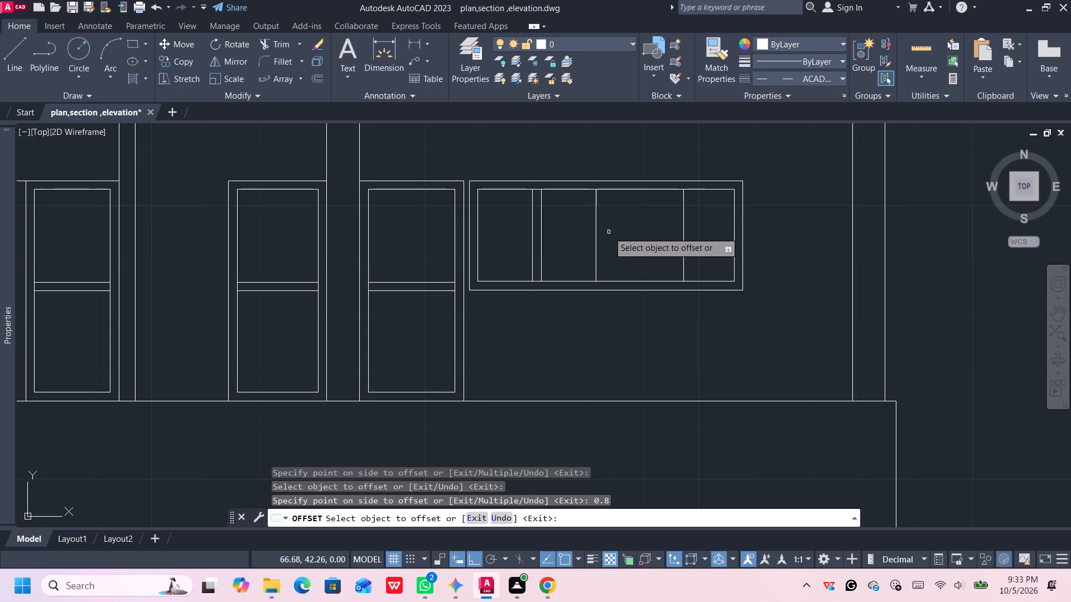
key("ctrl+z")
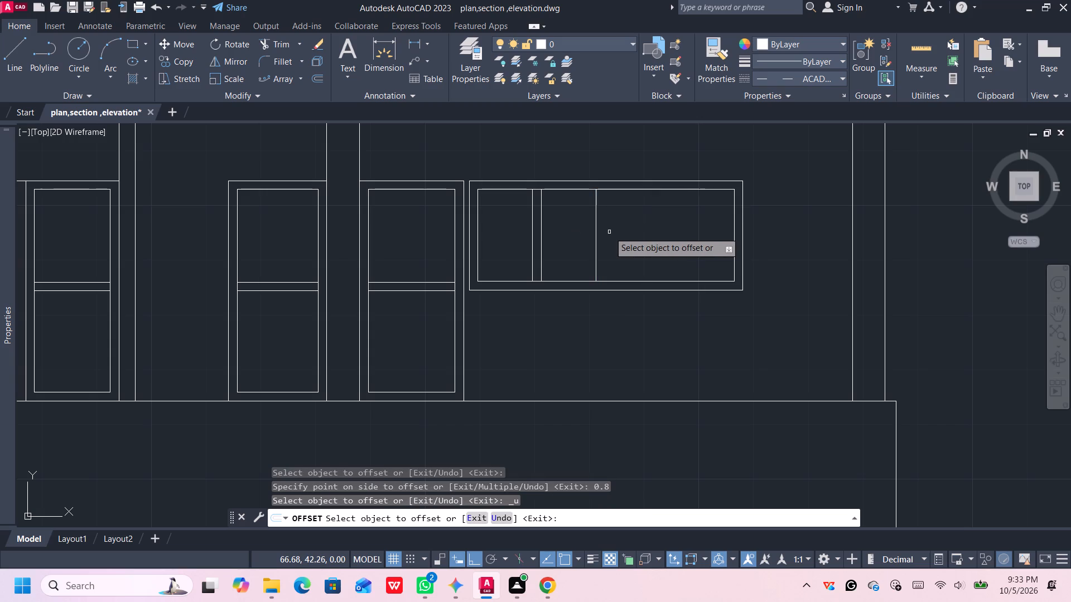
Offset the second mullion's left edge 0.08 to the right to complete the mullion.
left_click(596, 230)
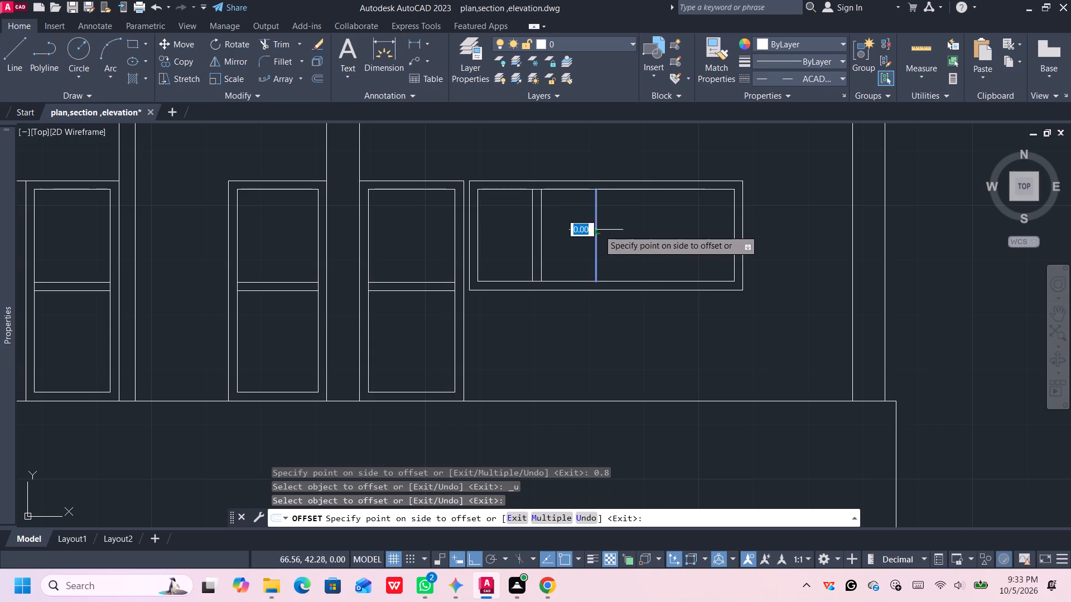
type("0.")
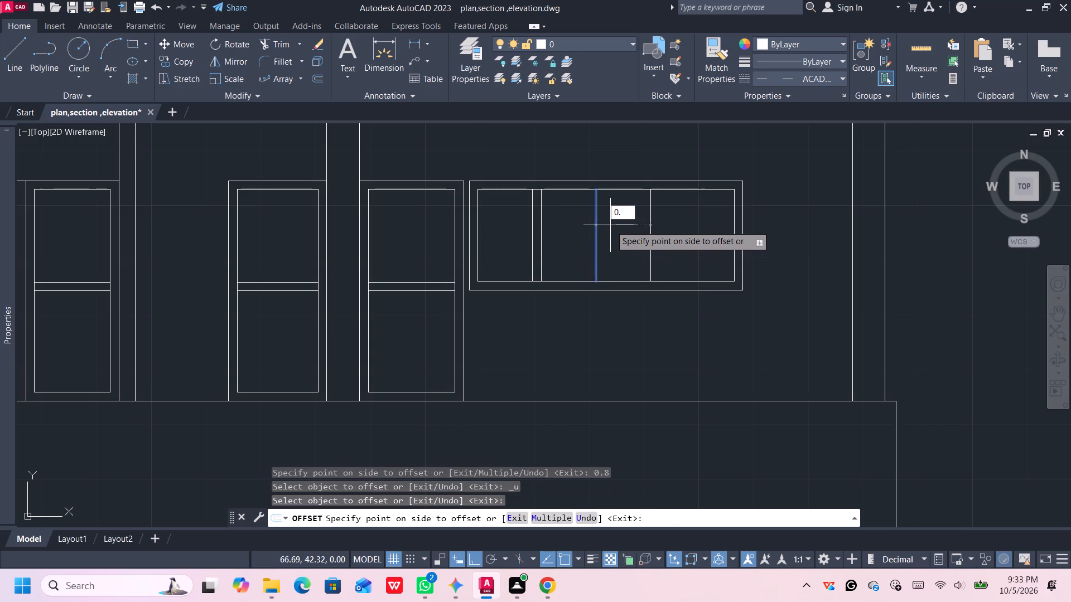
type("08")
key("Return")
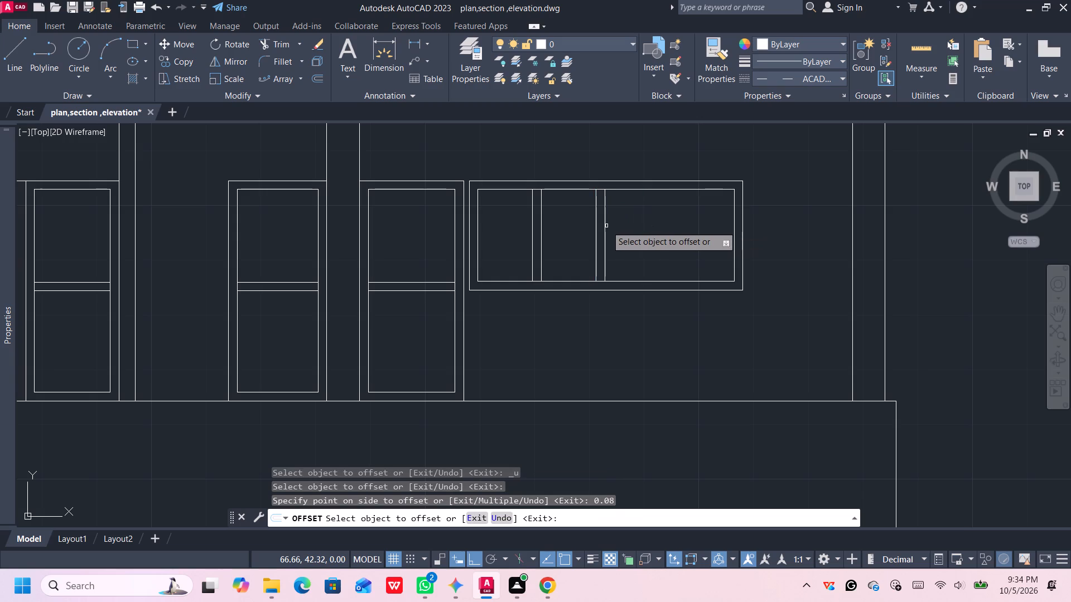
Form the wide window's third mullion by offsetting the second mullion's right edge 0.5 right and that new line 0.08 further right.
left_click(606, 226)
left_click(633, 226)
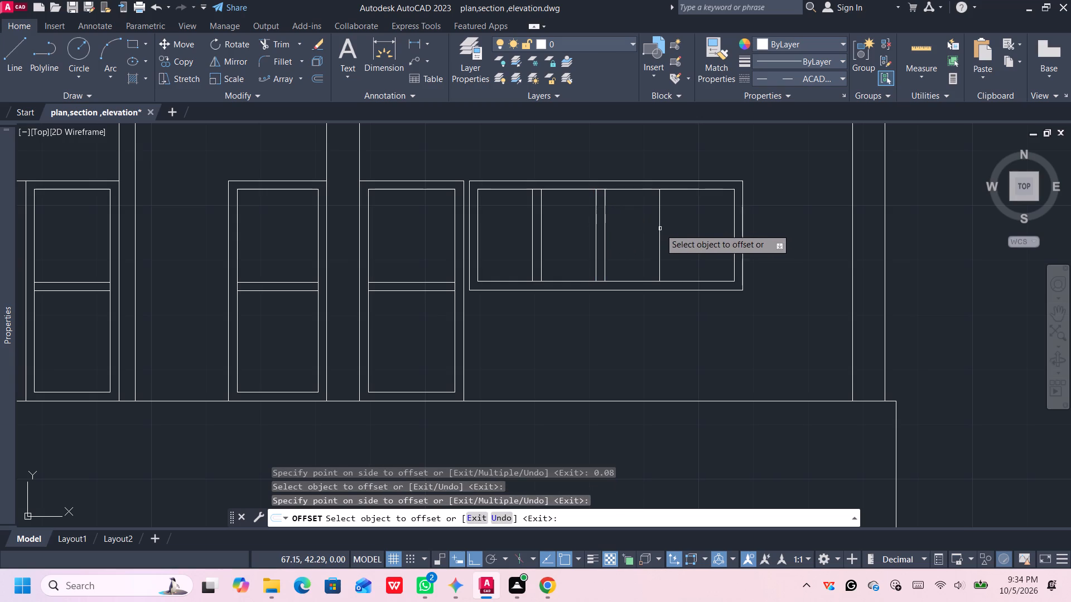
left_click(660, 229)
type("0.0")
key("8")
key("Return")
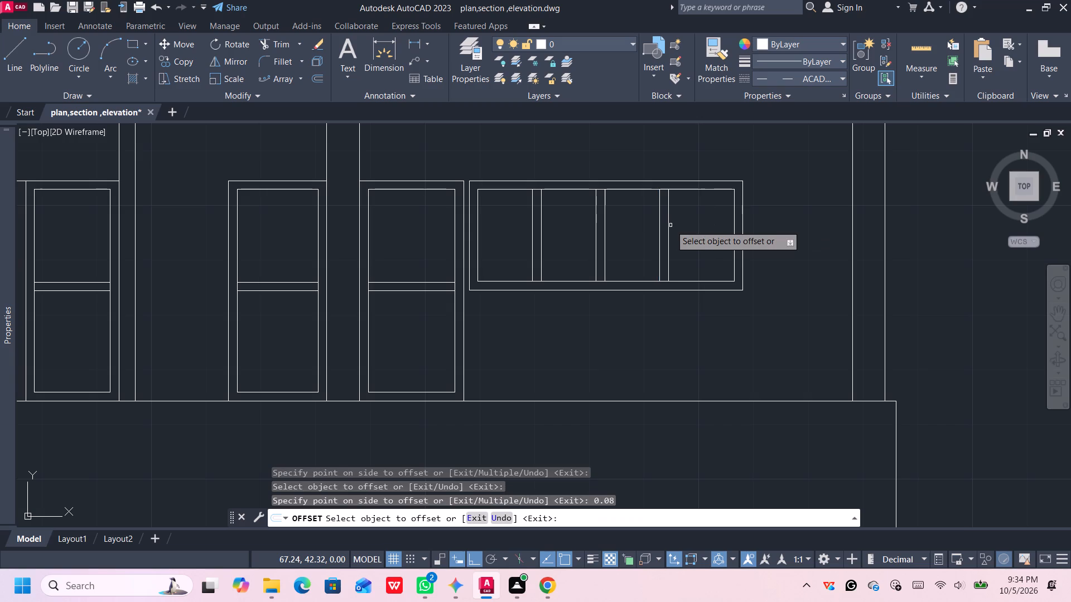
scroll(670, 226, "down", 1)
scroll(627, 304, "down", 1)
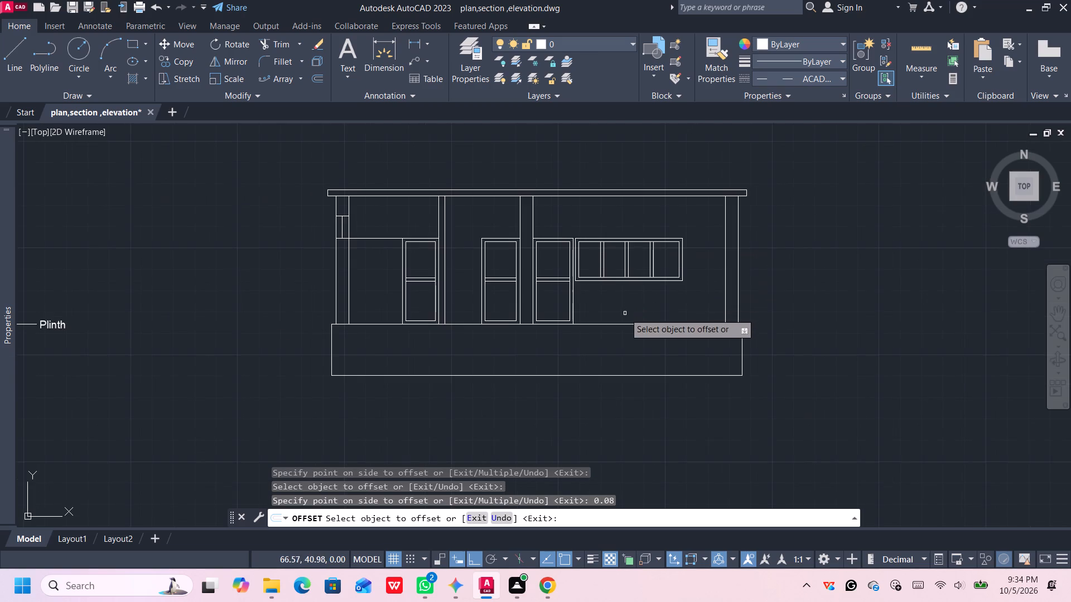
middle_click_drag(625, 312, 630, 275)
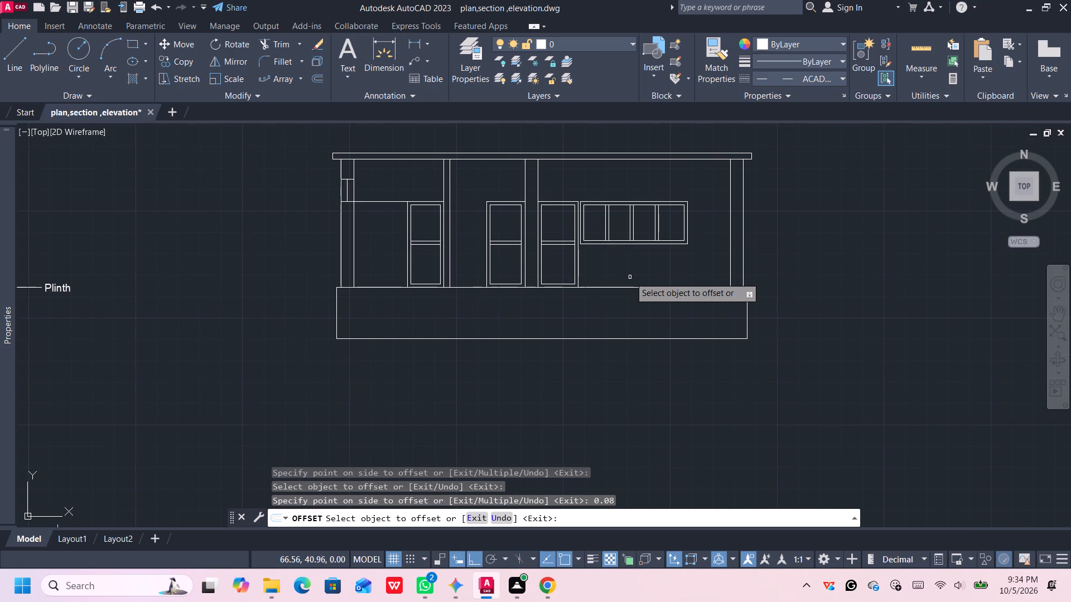
key("Escape")
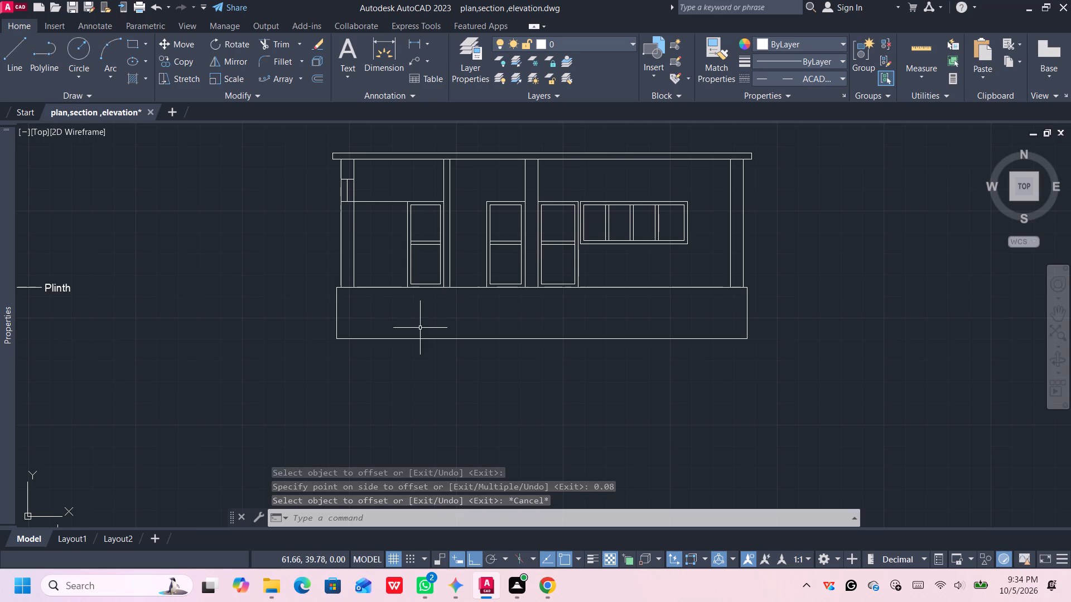
Outline a thin cap at the plinth's upper-left corner: from the left column's inner base corner 0.1 right, 0.1 down, then left to the plinth edge.
middle_click_drag(420, 327, 426, 288)
scroll(327, 279, "up", 1)
middle_click_drag(379, 263, 380, 307)
middle_click_drag(377, 302, 373, 306)
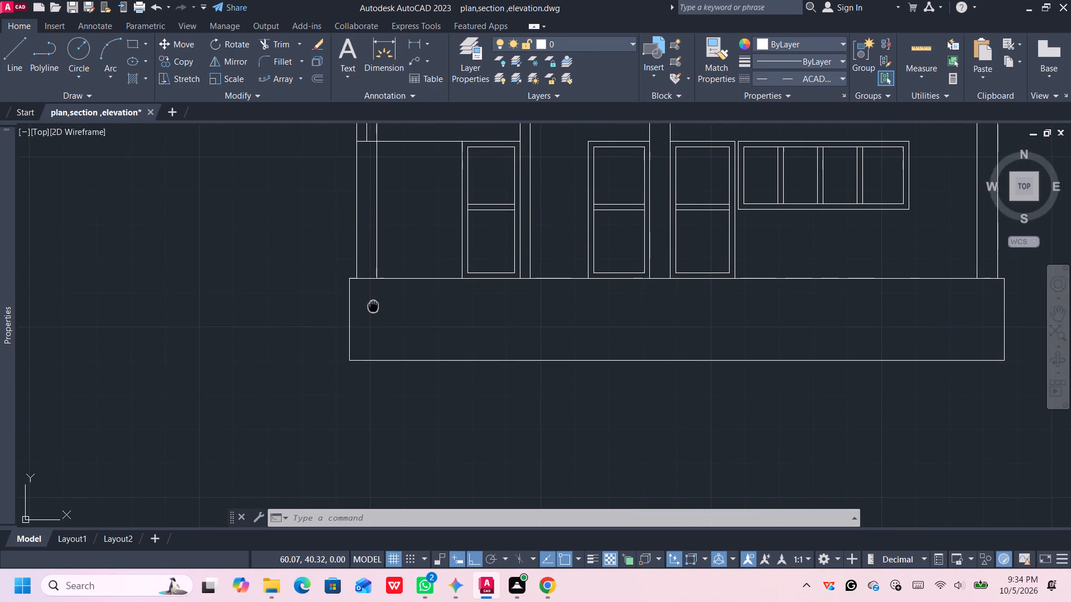
middle_click_drag(373, 306, 350, 342)
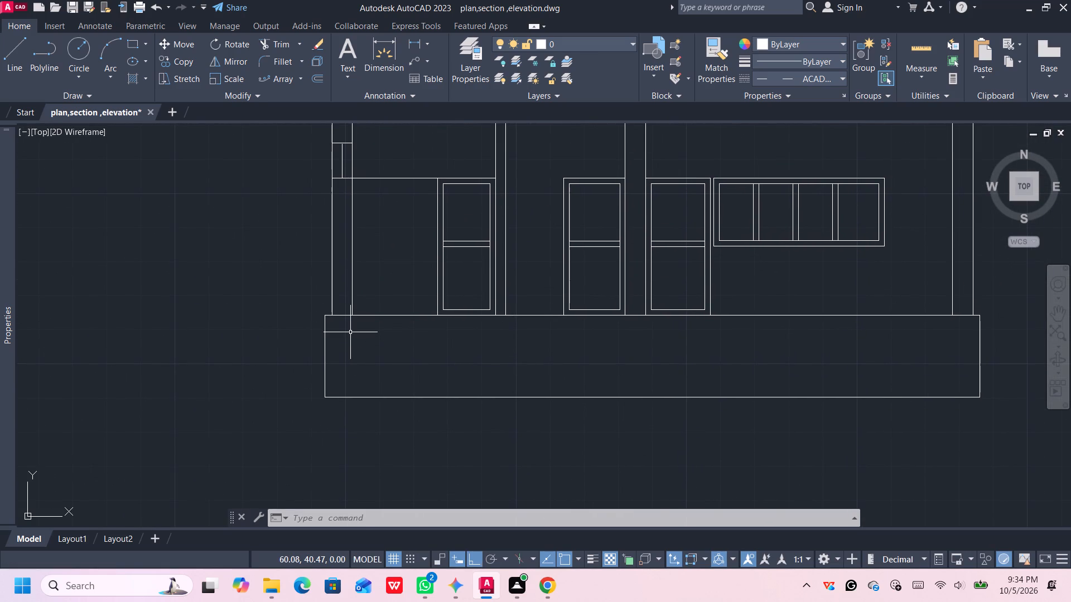
scroll(350, 332, "up", 1)
key("l")
key("Return")
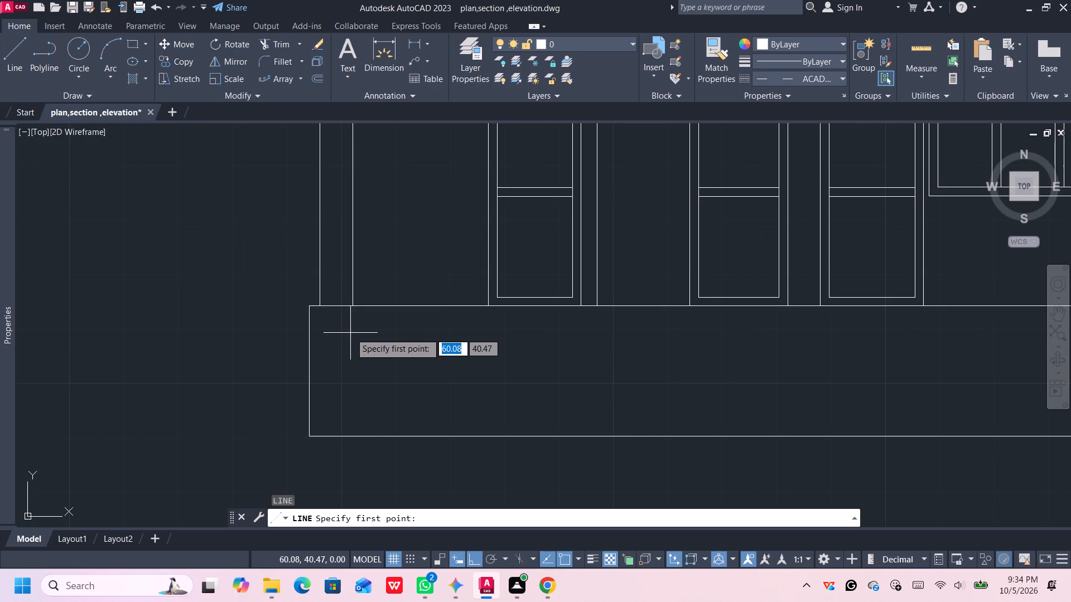
left_click(353, 307)
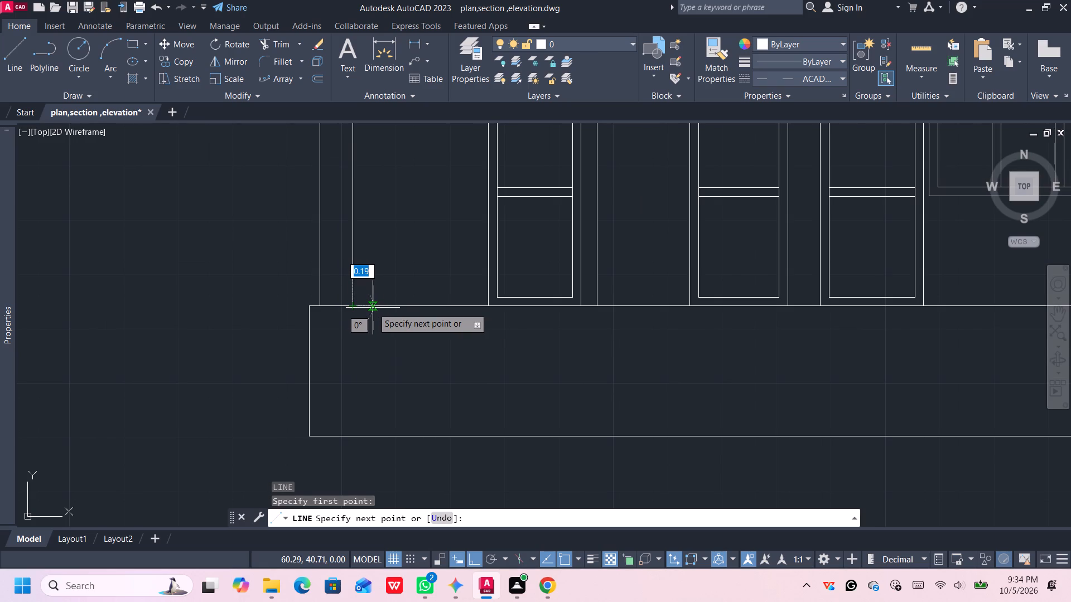
type("0.2")
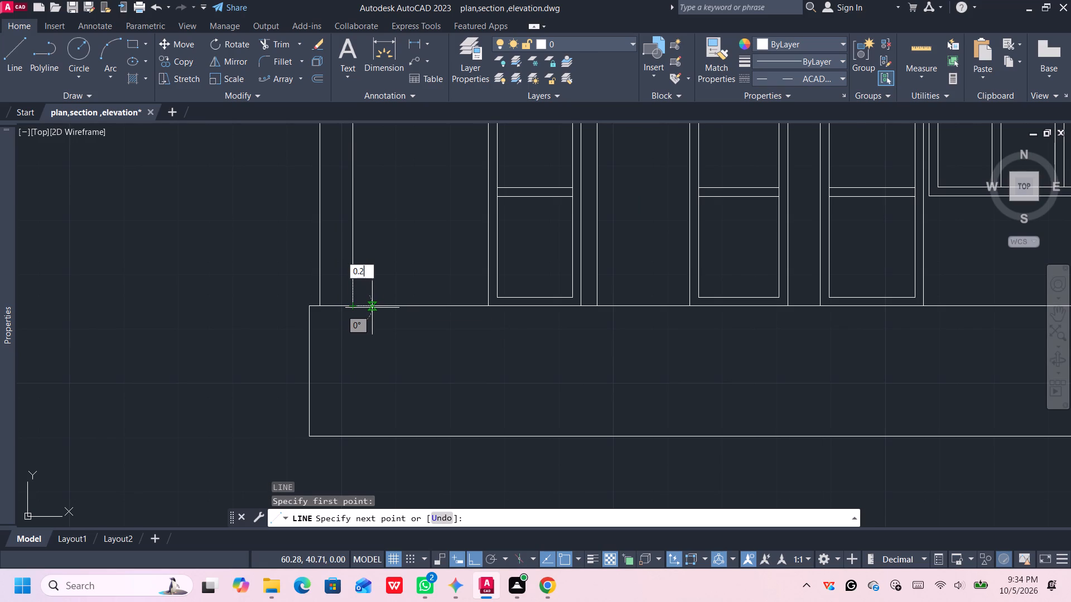
key("Return")
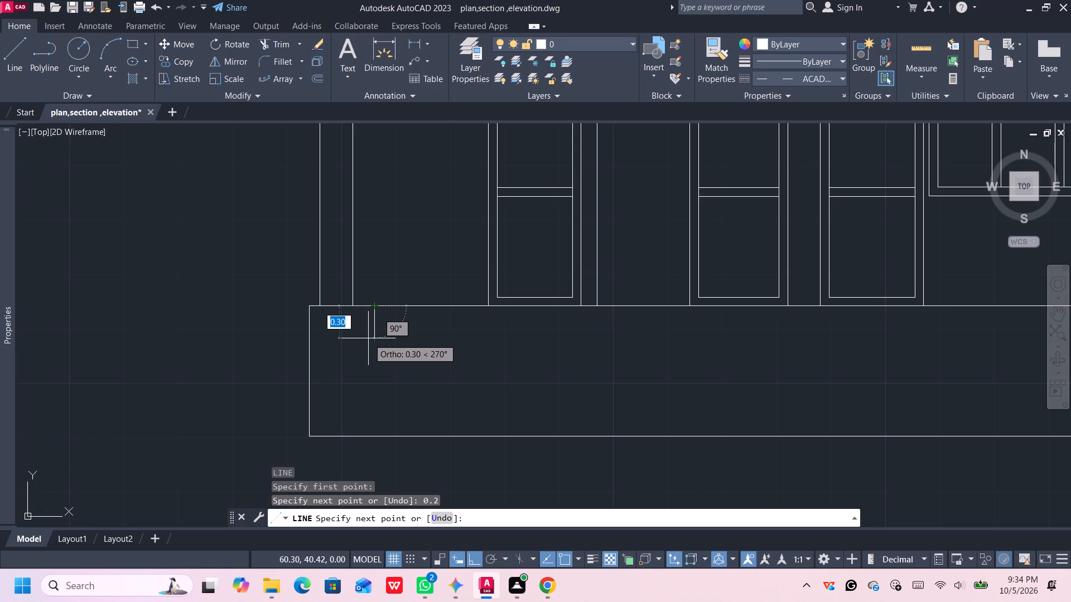
key("ctrl+z")
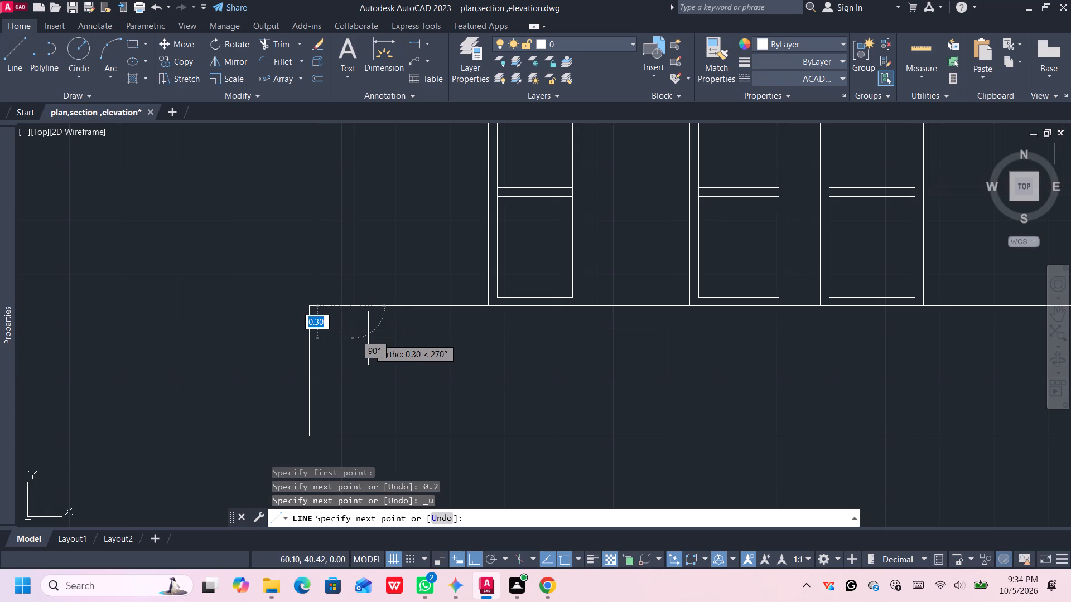
type("0.1")
key("Return")
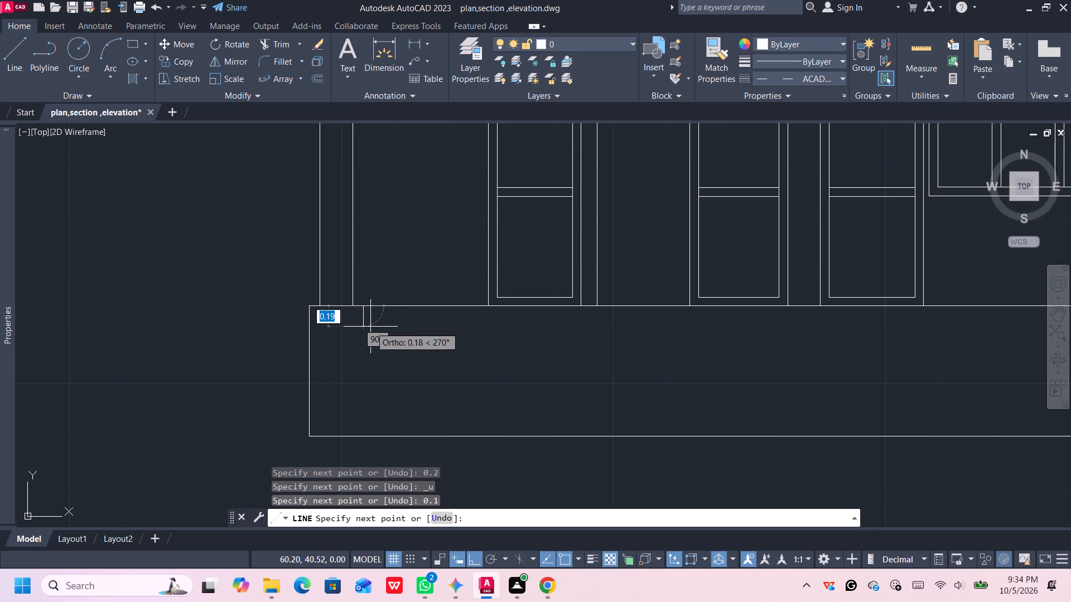
scroll(370, 327, "up", 1)
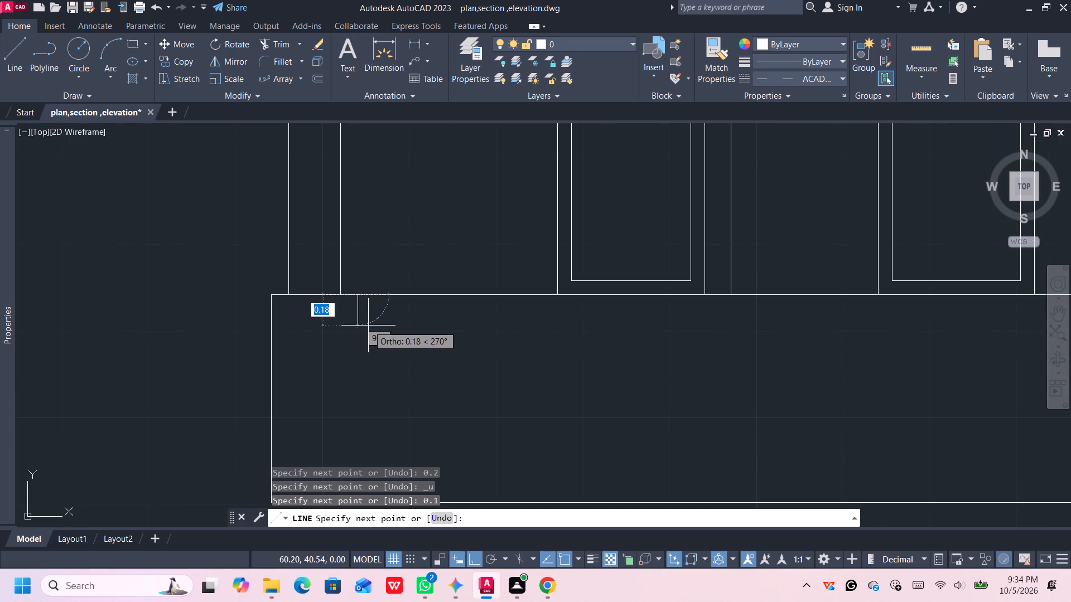
key("0")
type(".1")
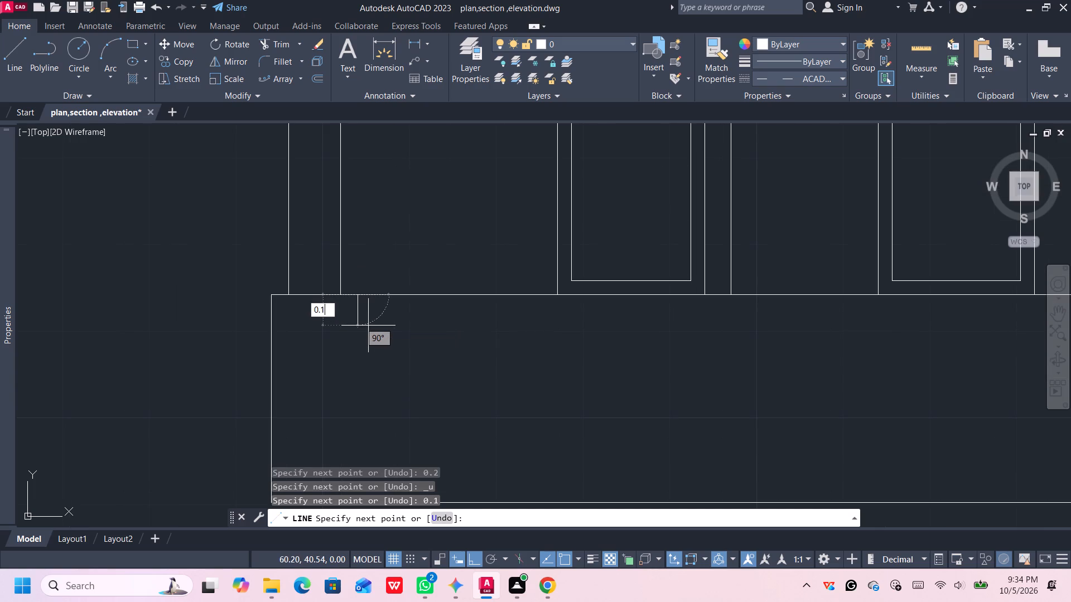
key("Return")
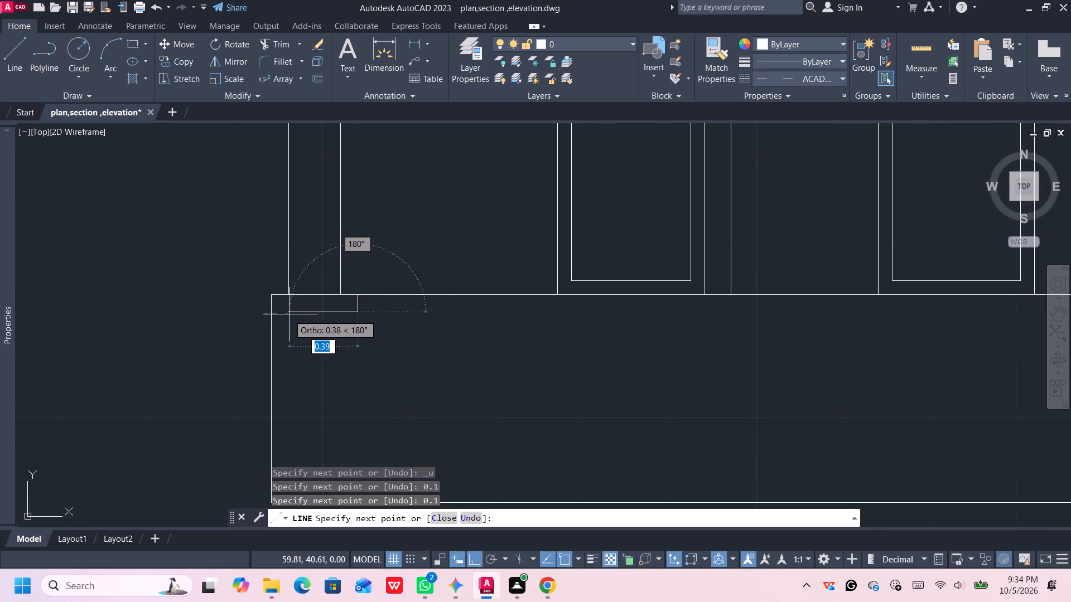
left_click(274, 315)
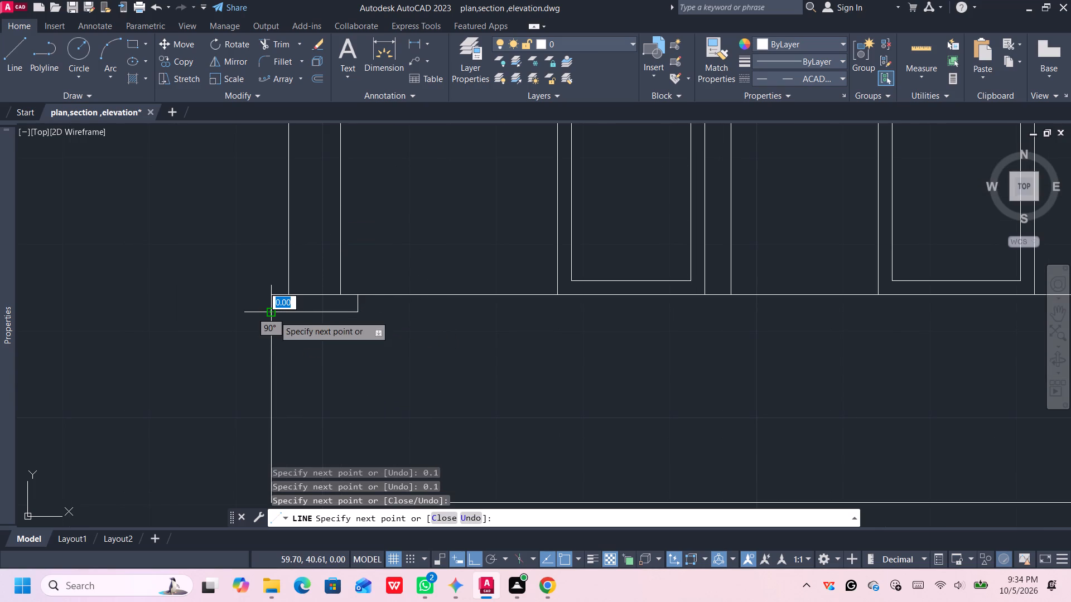
key("space")
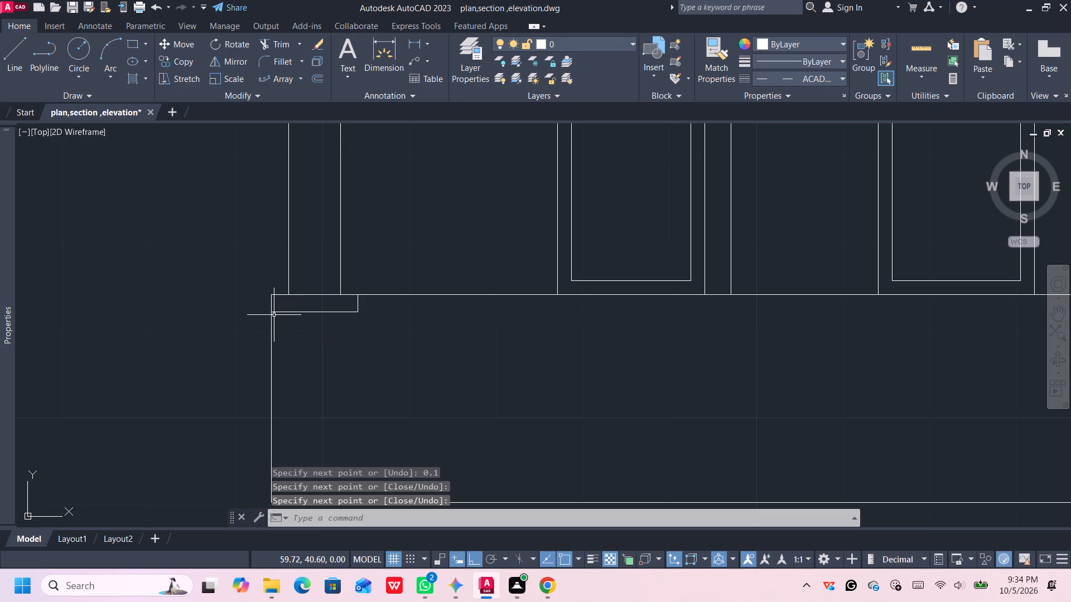
Begin a stepped line profile from the cap's upper-right corner, running 0.6 down and then 0.1 right.
scroll(361, 326, "down", 2)
middle_click_drag(359, 330, 338, 282)
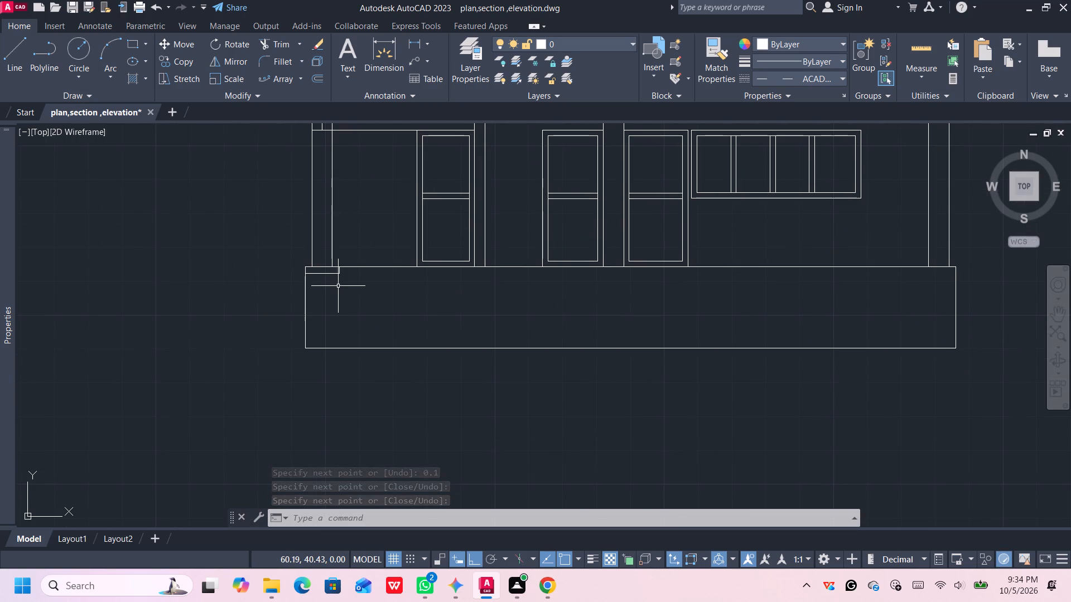
scroll(338, 286, "up", 1)
key("l")
key("Return")
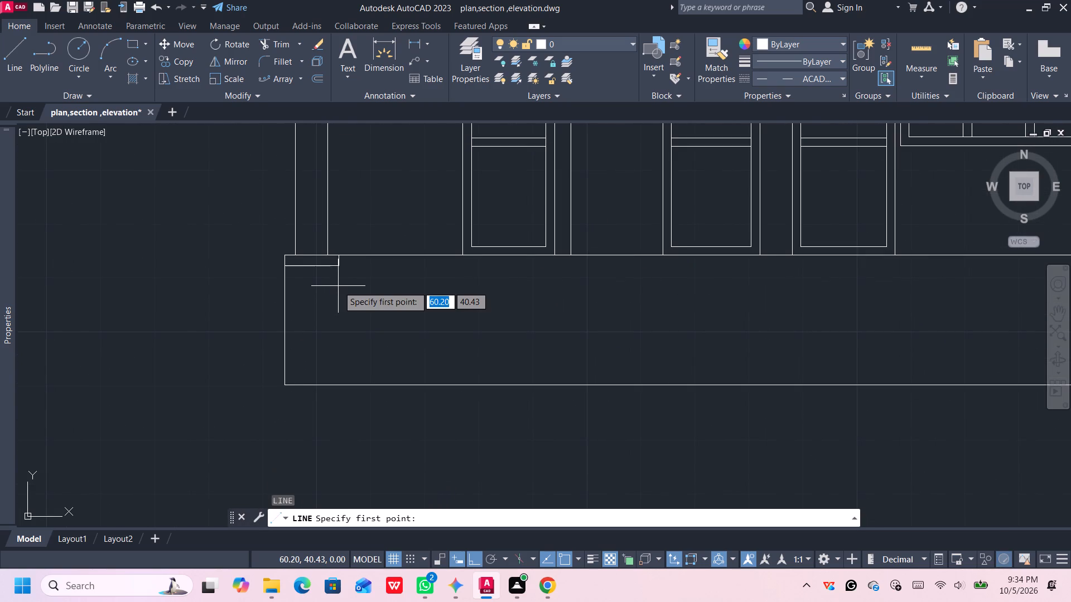
left_click(340, 257)
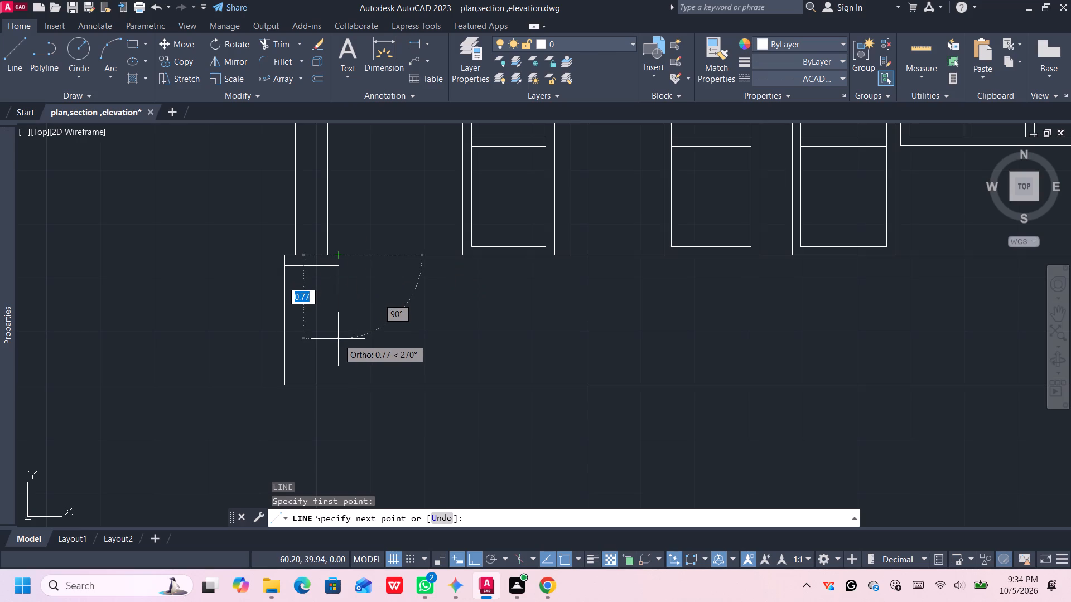
type("0.6")
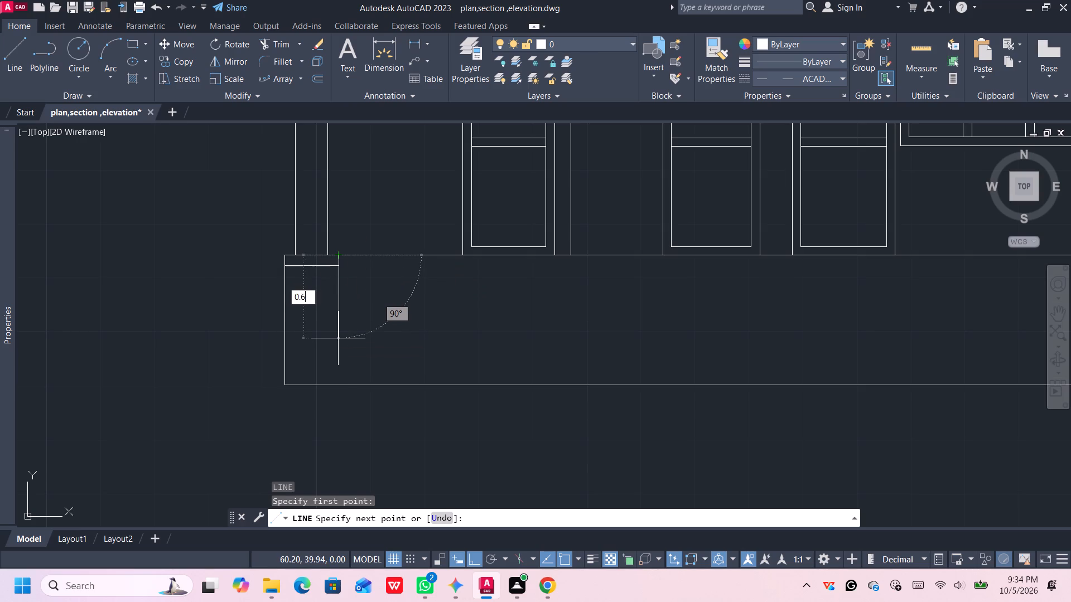
key("Return")
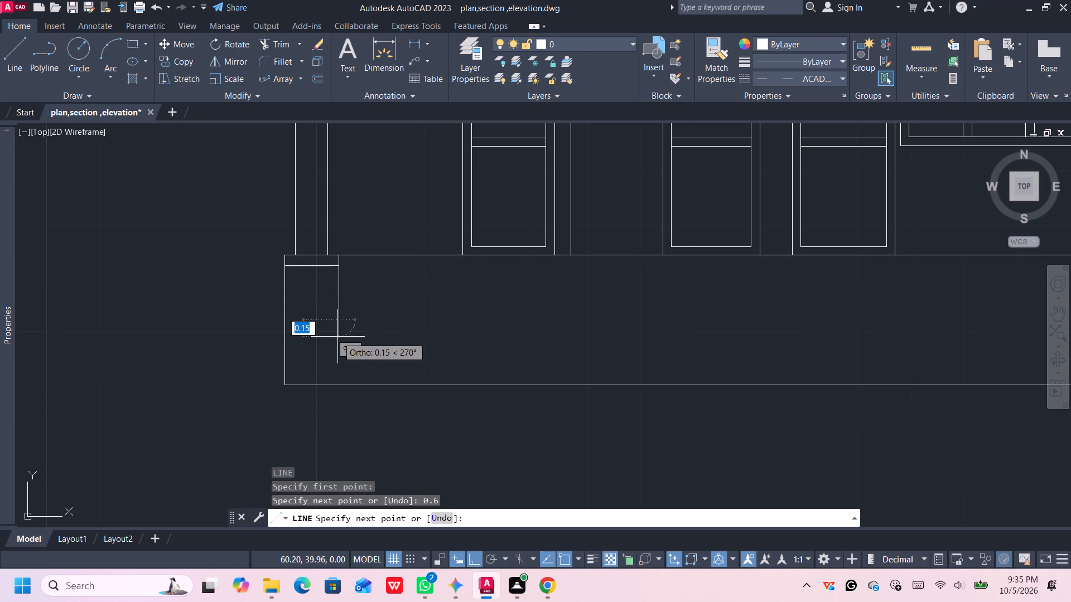
scroll(358, 343, "up", 1)
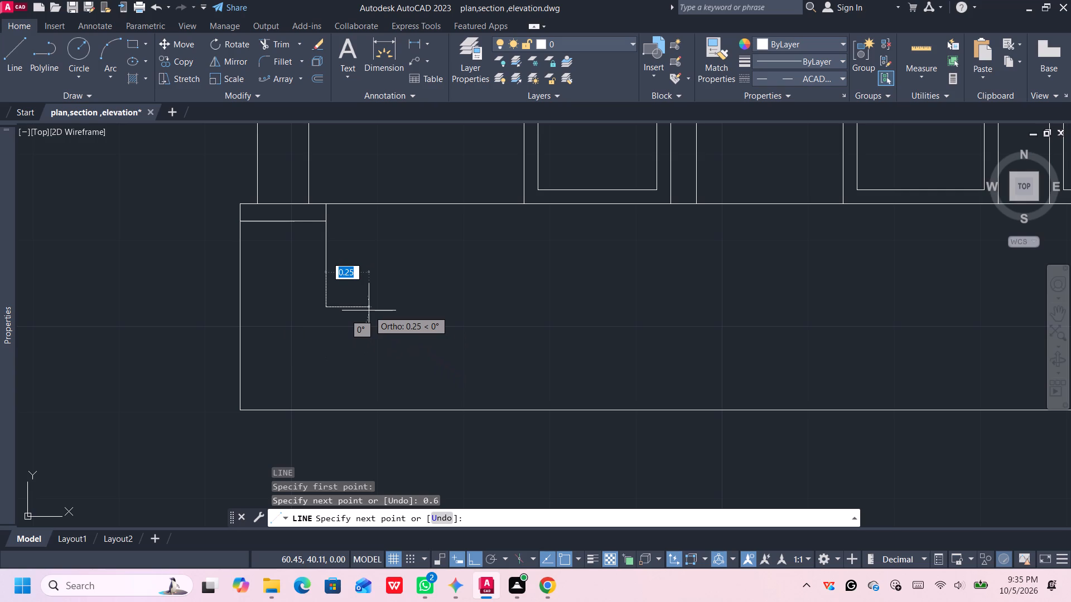
type("0.1")
key("Return")
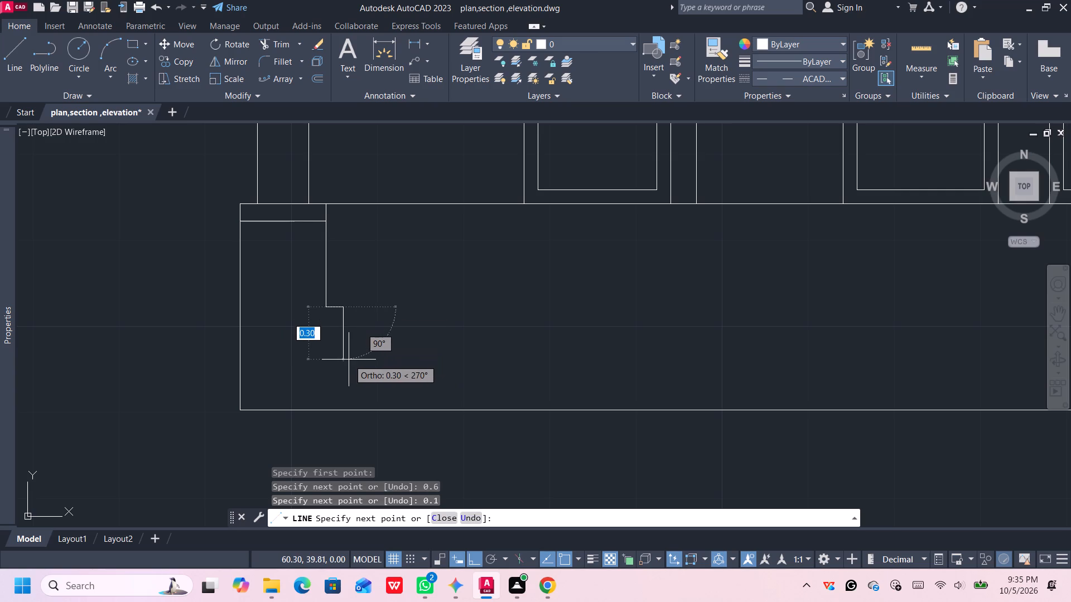
Continue the stepped profile 0.35 down, 0.1 right and 0.35 down past the plinth's base line.
type("0.35")
key("Return")
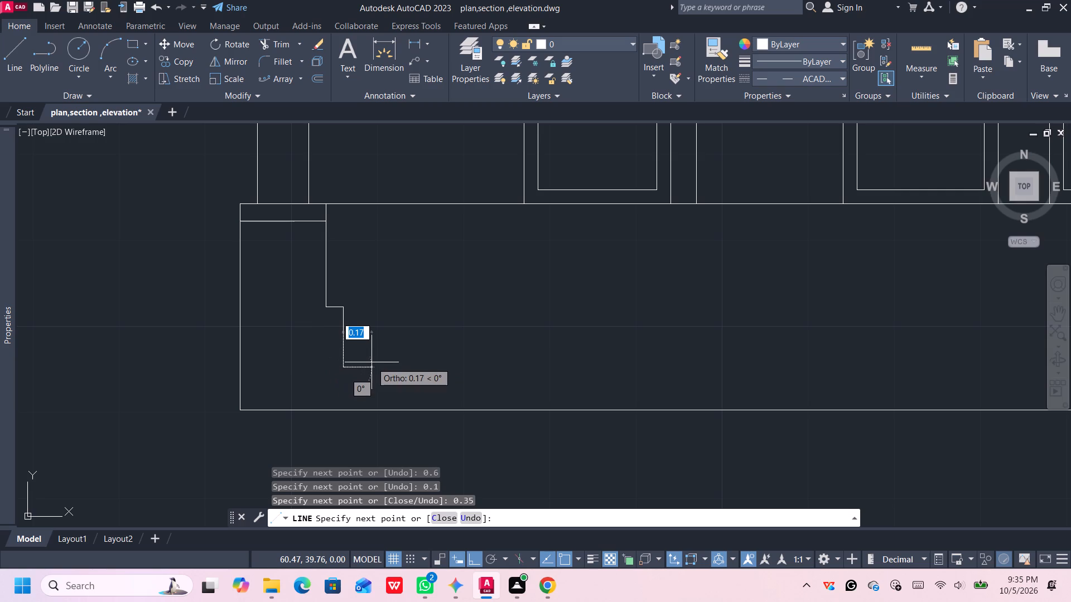
type("0.1")
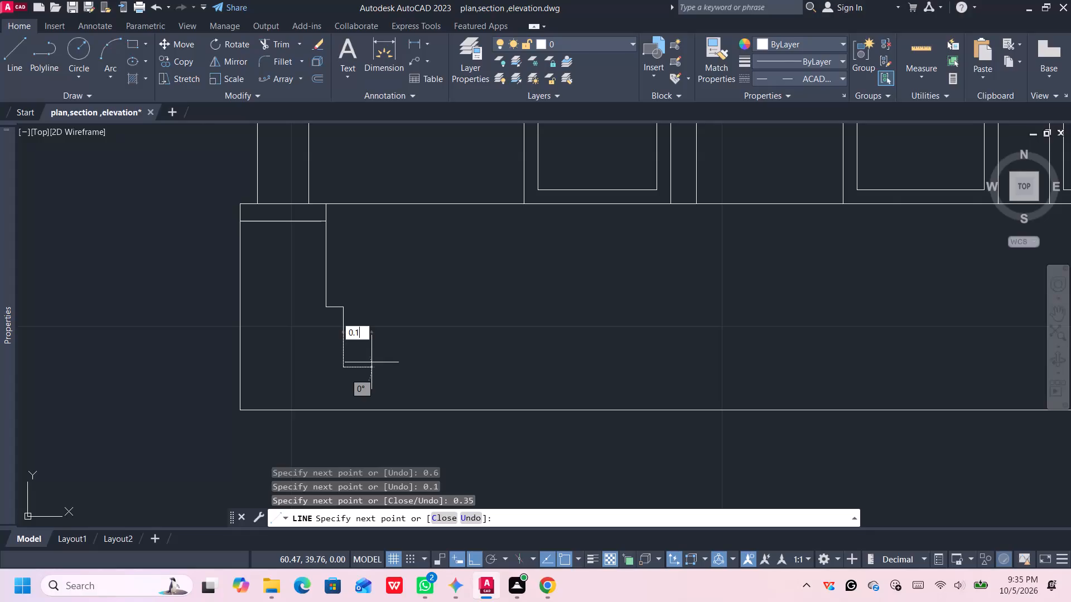
key("Return")
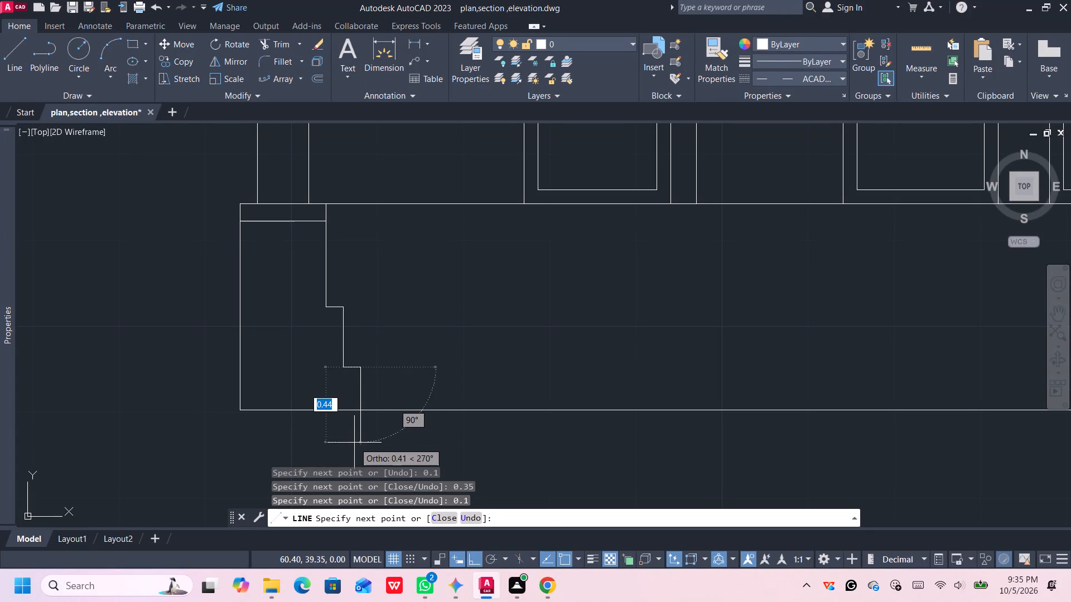
type("0.35")
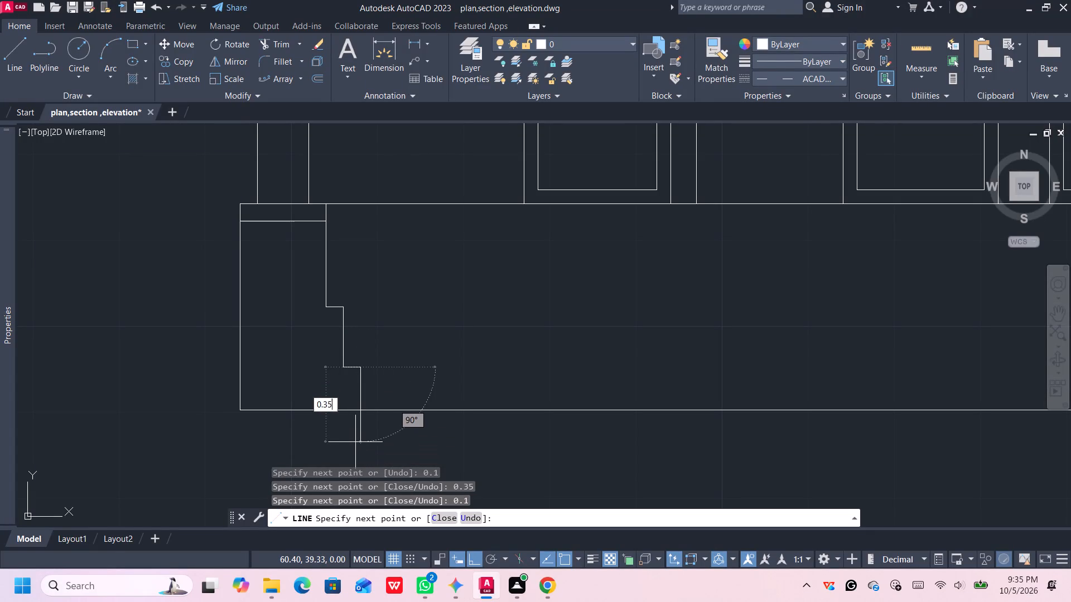
key("Return")
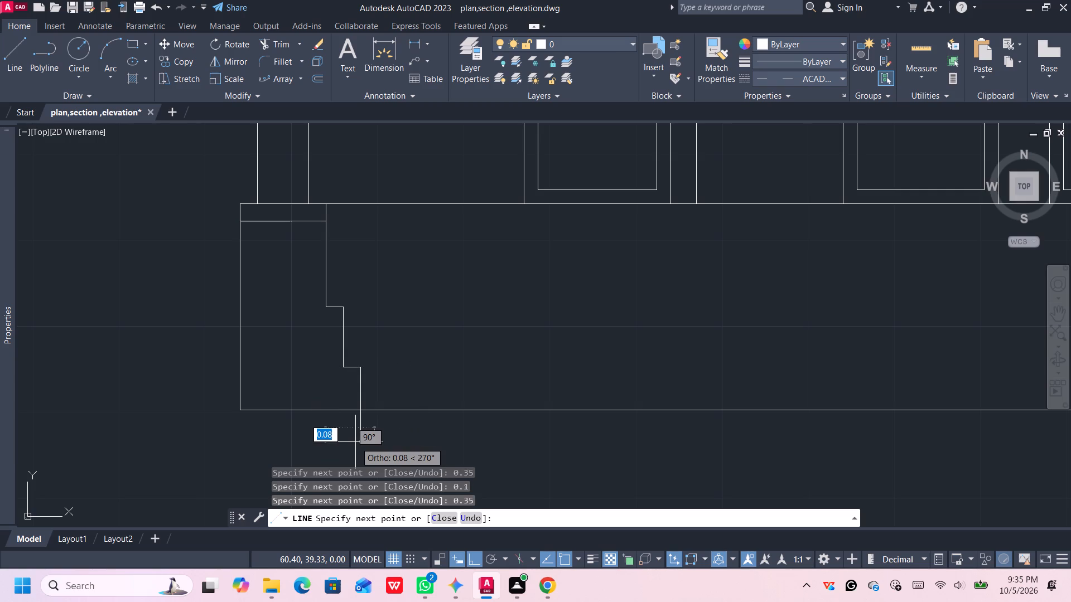
Continue the stepped profile with a 0.2 ledge to the right below the plinth's base line.
scroll(358, 439, "down", 1)
middle_click_drag(358, 433, 353, 425)
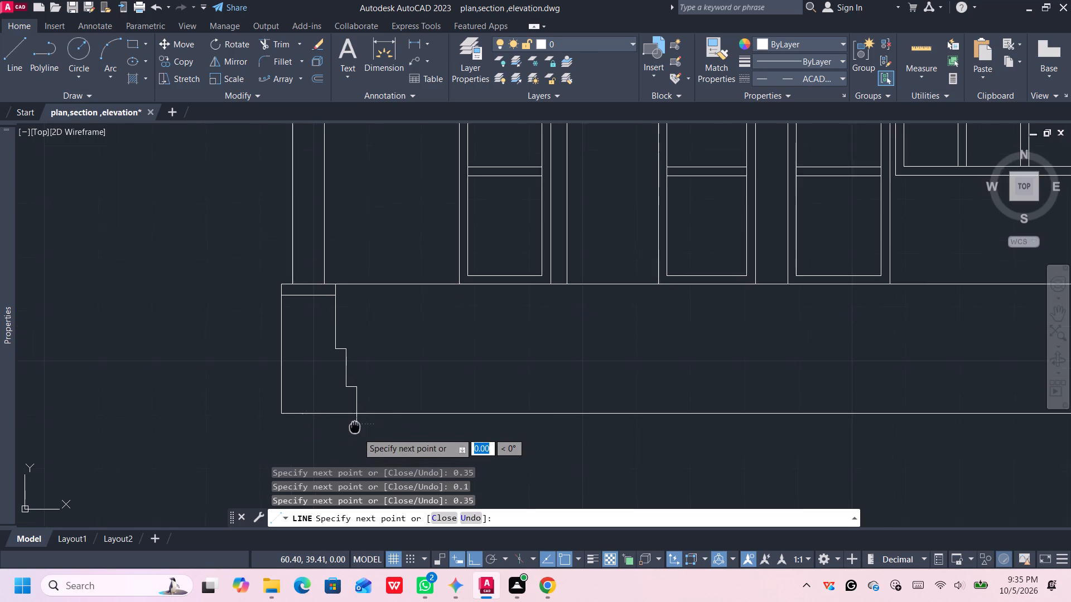
middle_click_drag(353, 425, 348, 397)
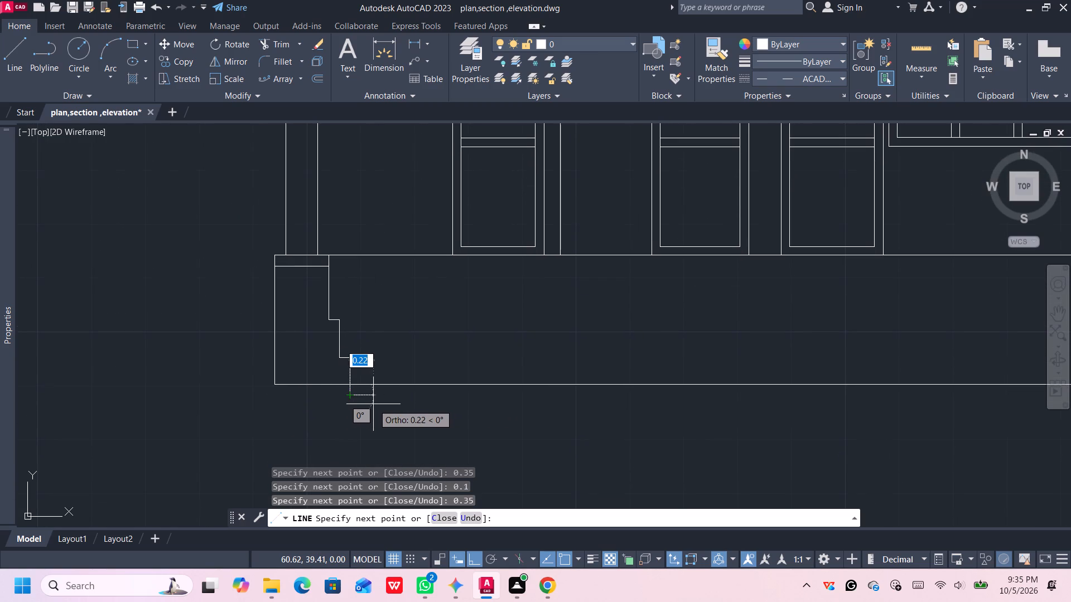
scroll(373, 404, "up", 1)
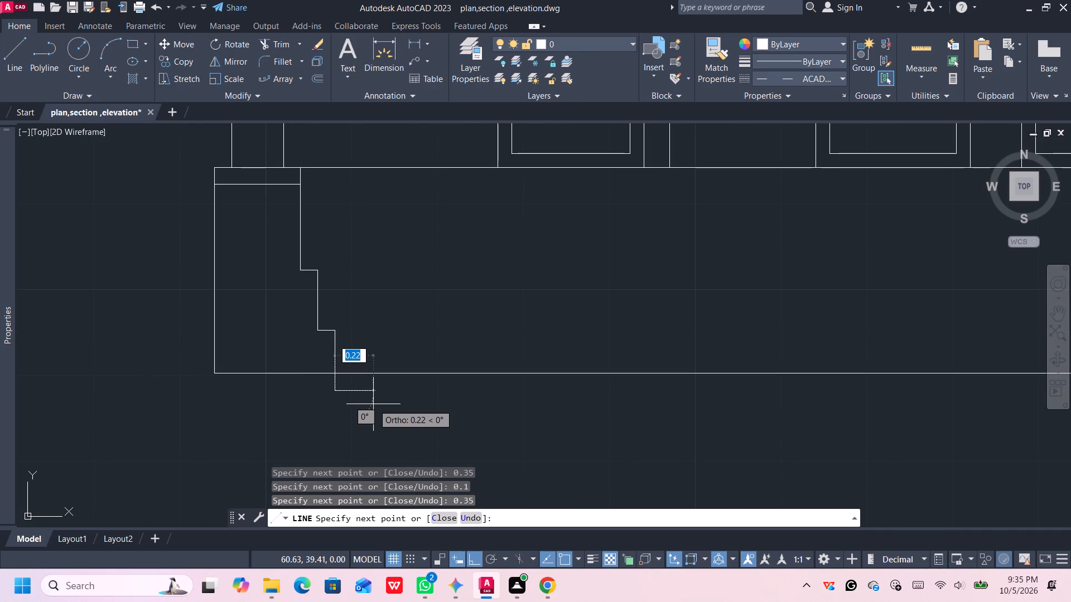
scroll(373, 404, "up", 1)
scroll(373, 404, "down", 1)
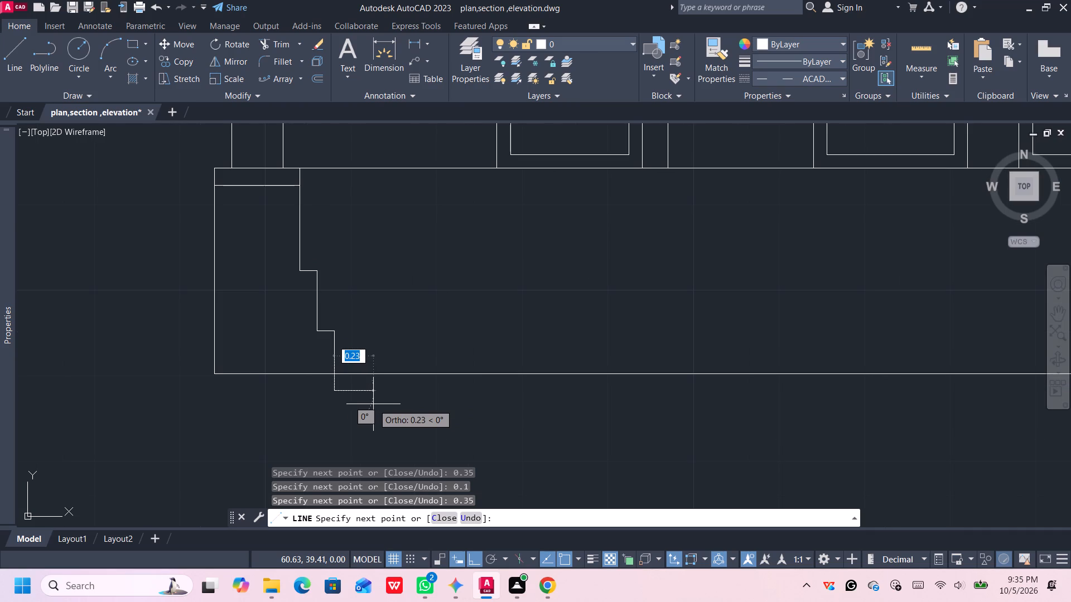
type("0.2")
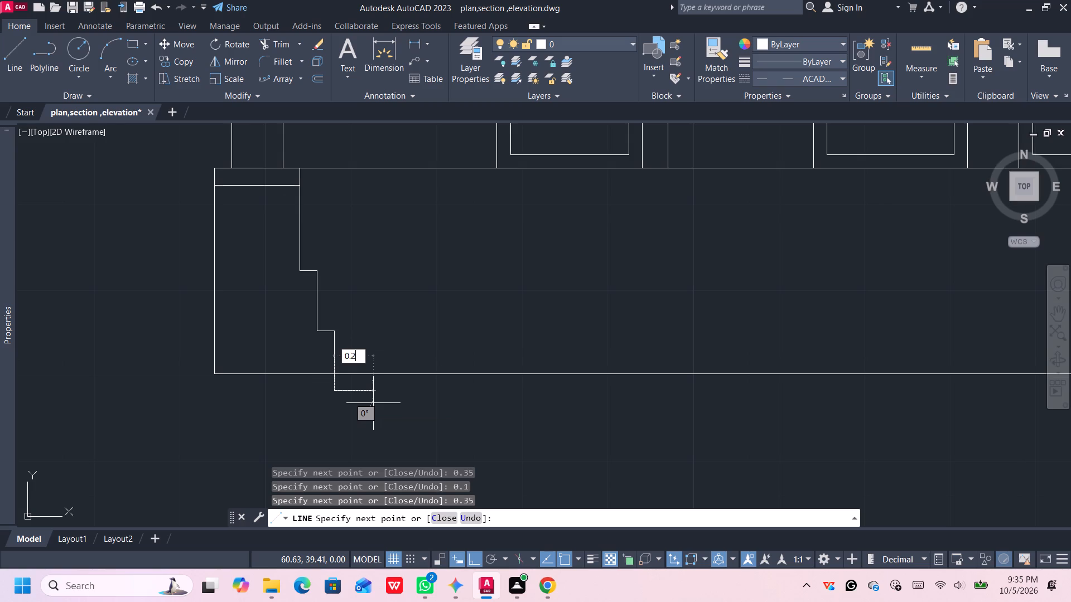
key("Return")
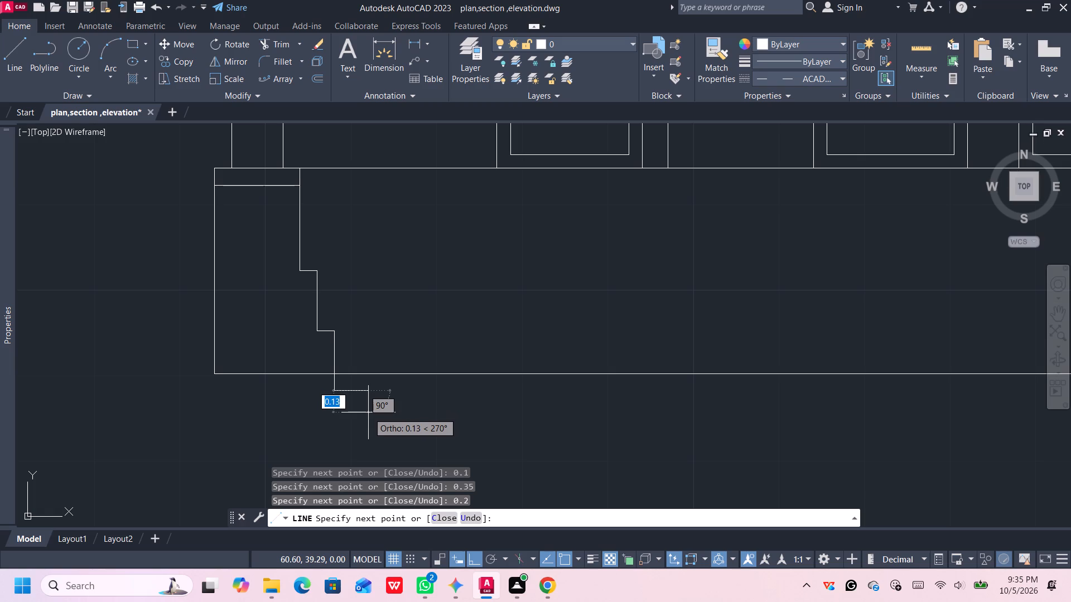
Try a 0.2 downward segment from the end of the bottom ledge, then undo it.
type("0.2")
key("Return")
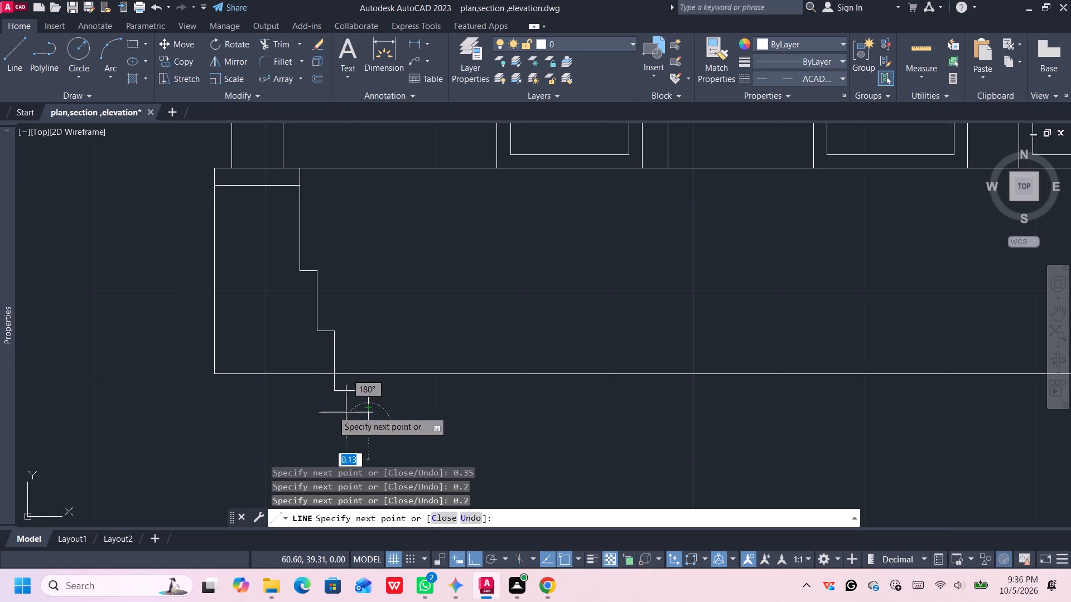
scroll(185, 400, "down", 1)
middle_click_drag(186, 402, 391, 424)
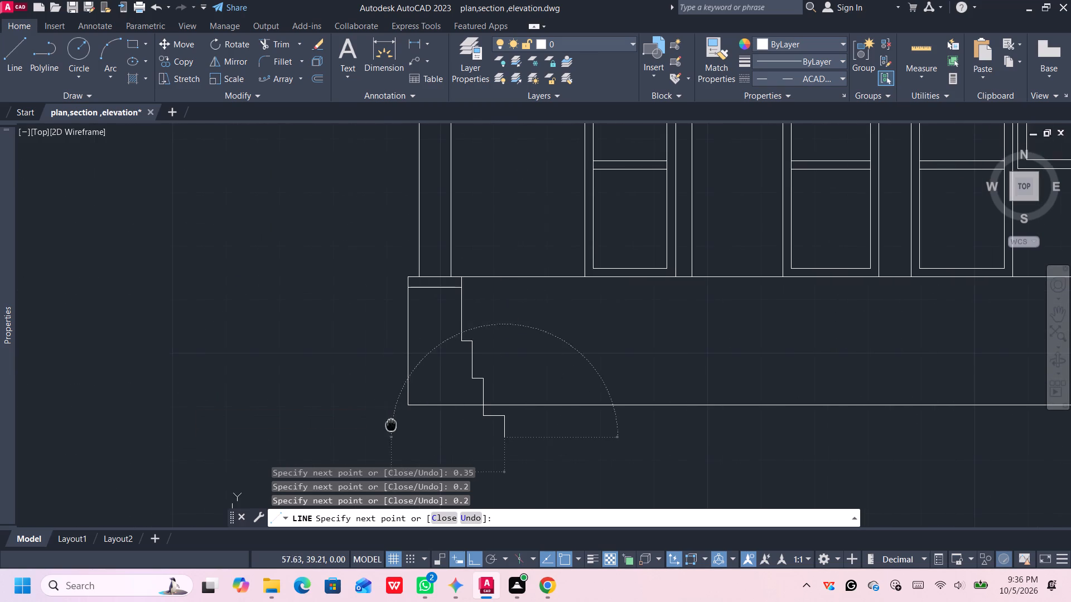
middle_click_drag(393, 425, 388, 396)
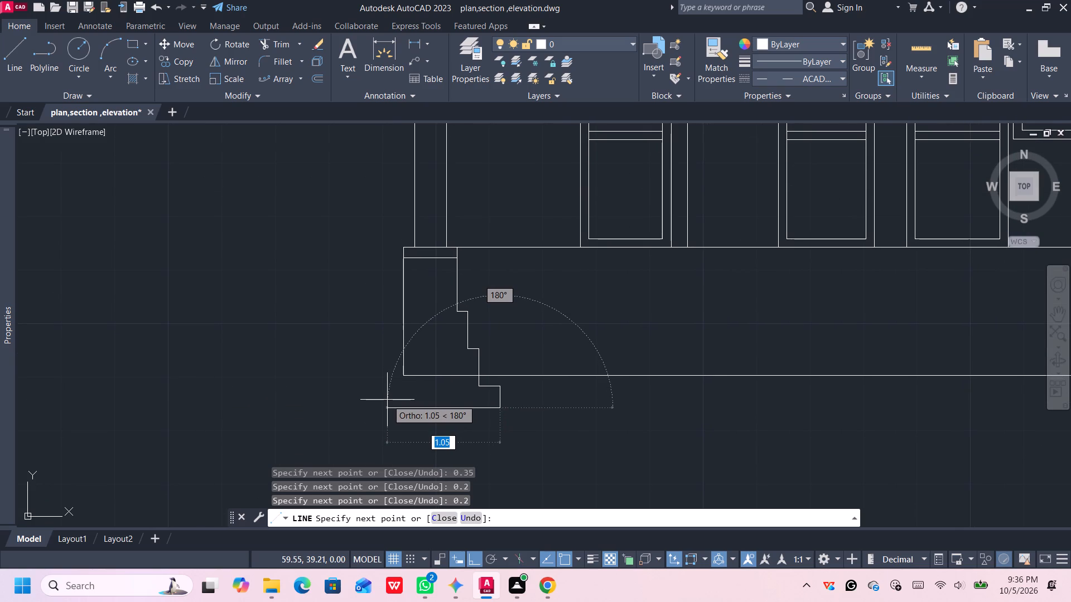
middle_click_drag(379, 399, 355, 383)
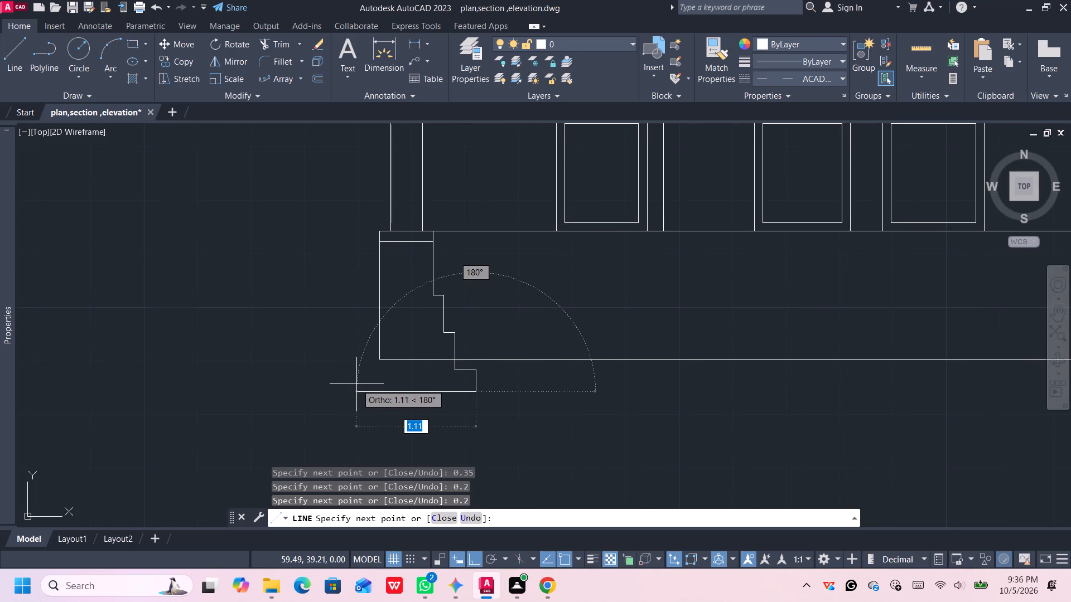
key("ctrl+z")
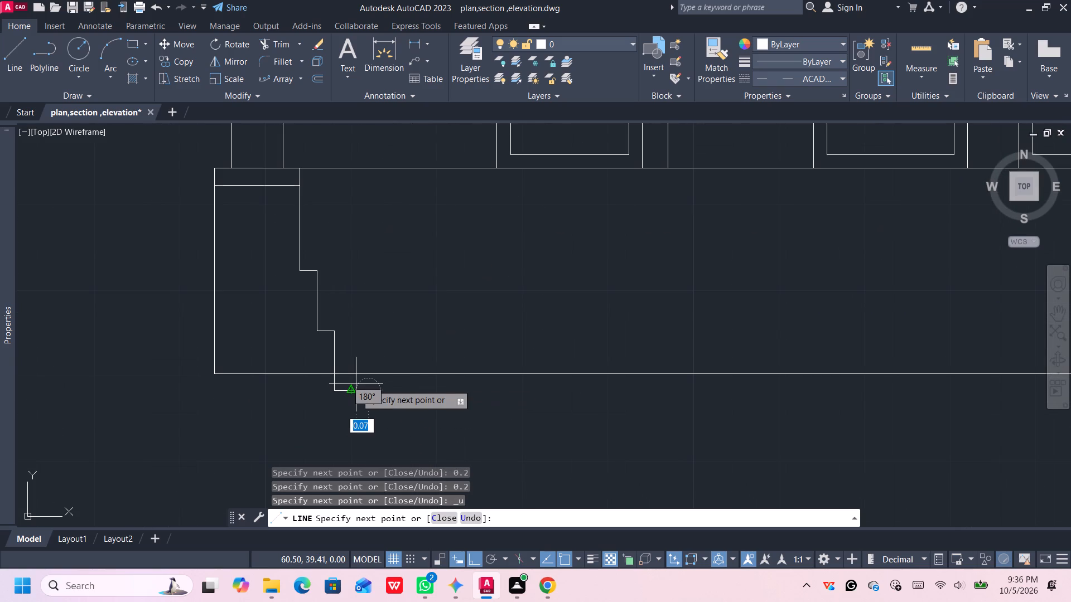
Draw the footing's right edge 0.1 down from the end of the 0.2 ledge.
scroll(348, 403, "up", 2)
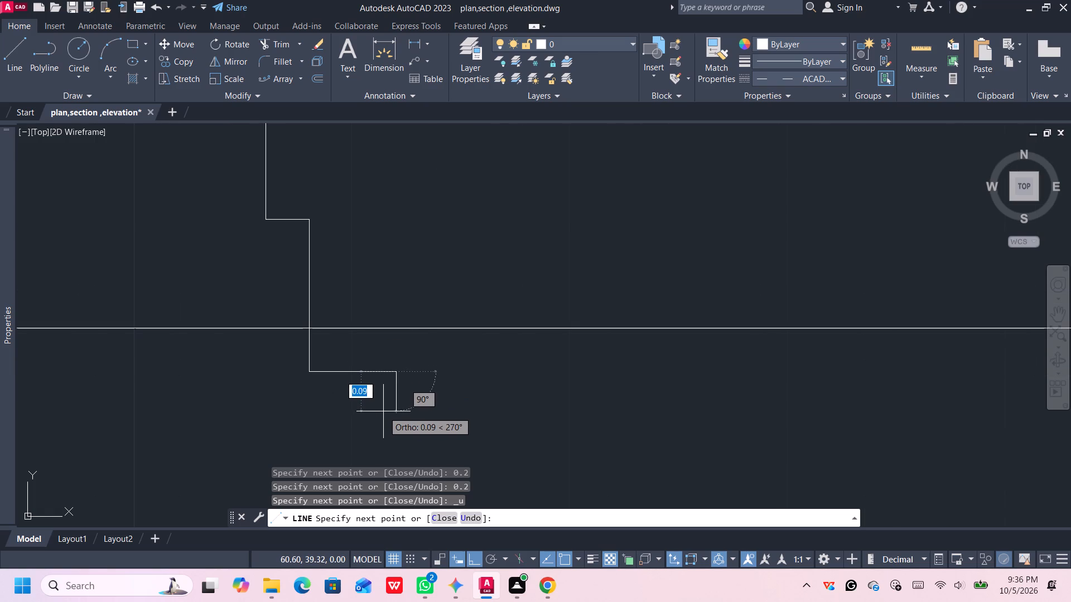
scroll(383, 411, "down", 2)
middle_click_drag(383, 411, 385, 401)
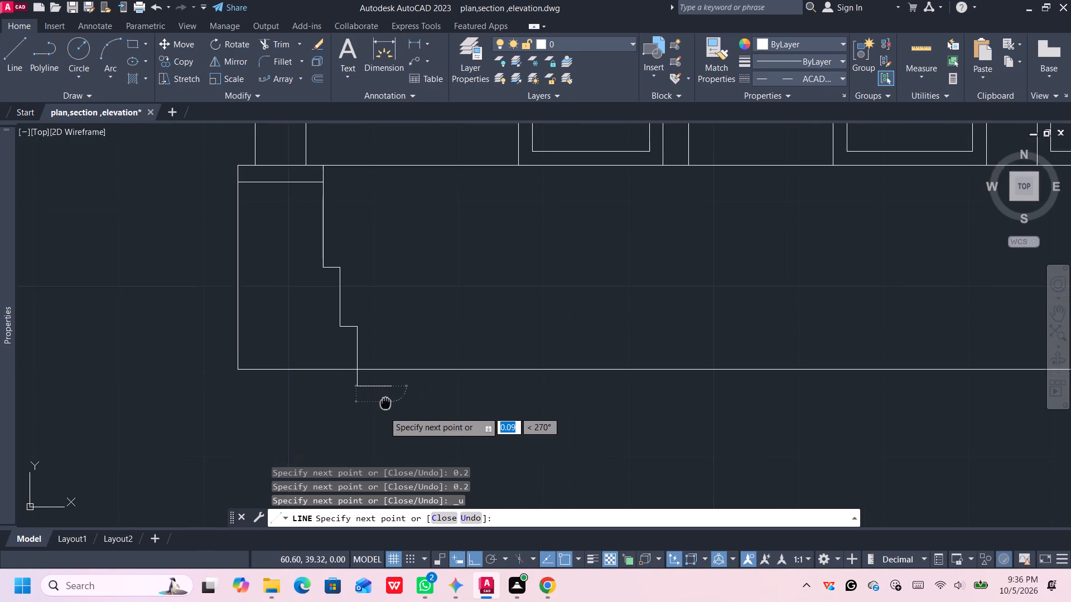
middle_click_drag(385, 401, 400, 378)
middle_click(402, 376)
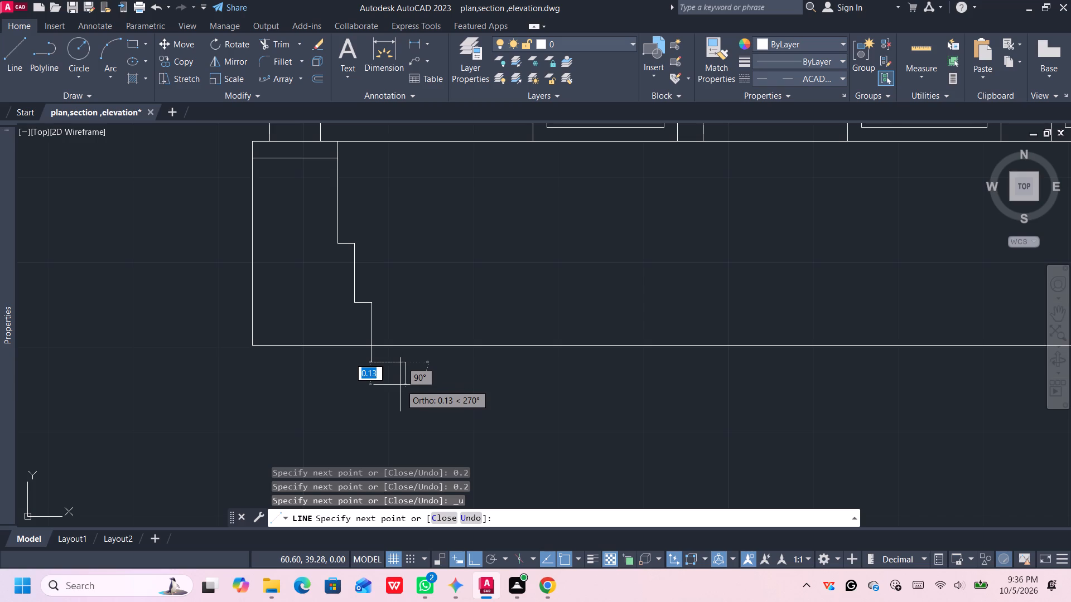
middle_click_drag(401, 385, 462, 350)
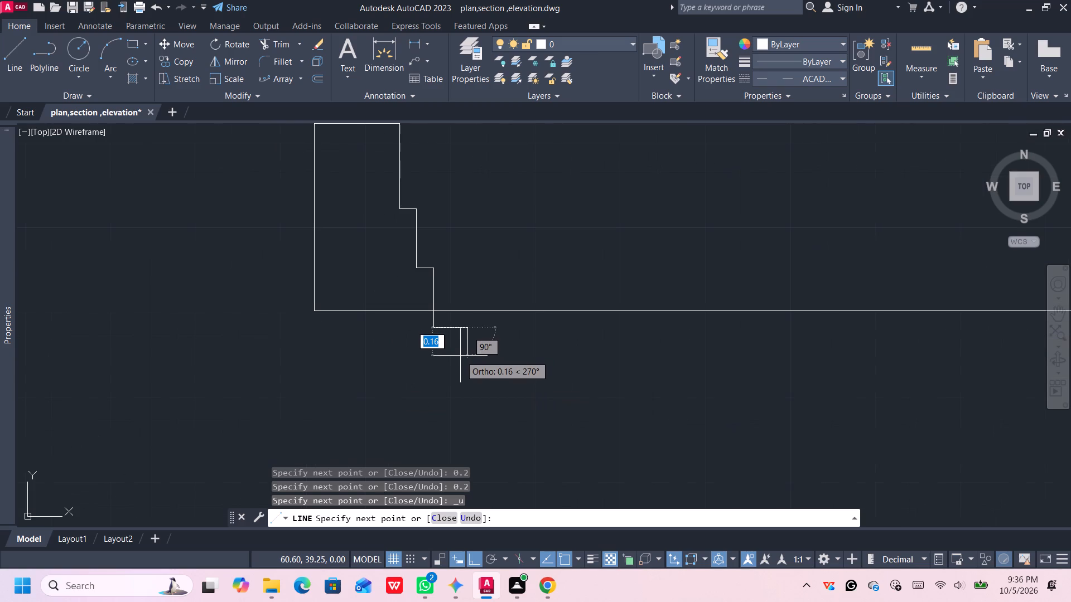
type("0.1")
key("Return")
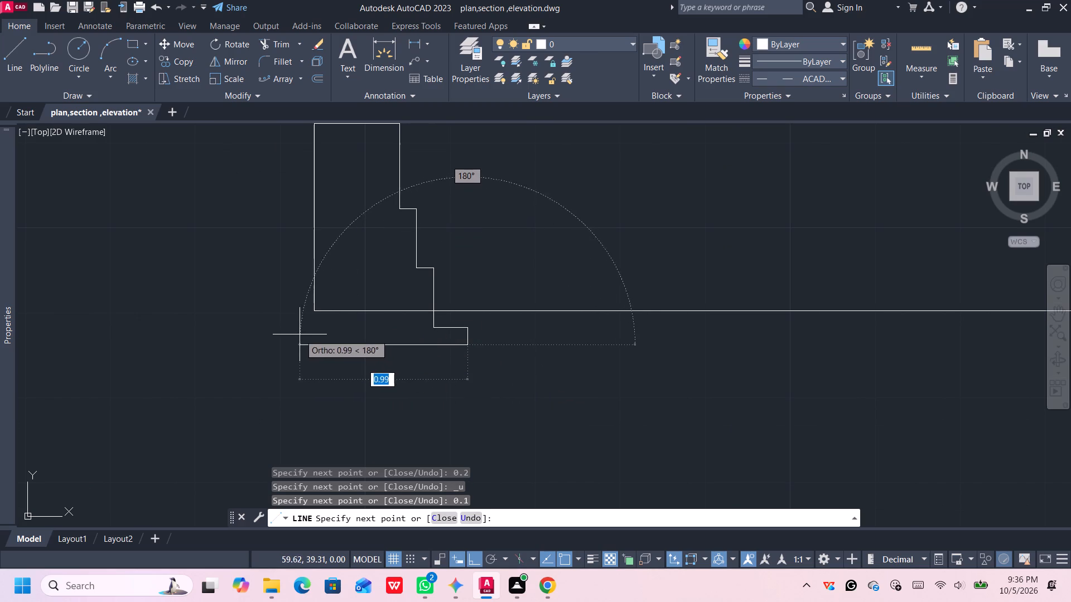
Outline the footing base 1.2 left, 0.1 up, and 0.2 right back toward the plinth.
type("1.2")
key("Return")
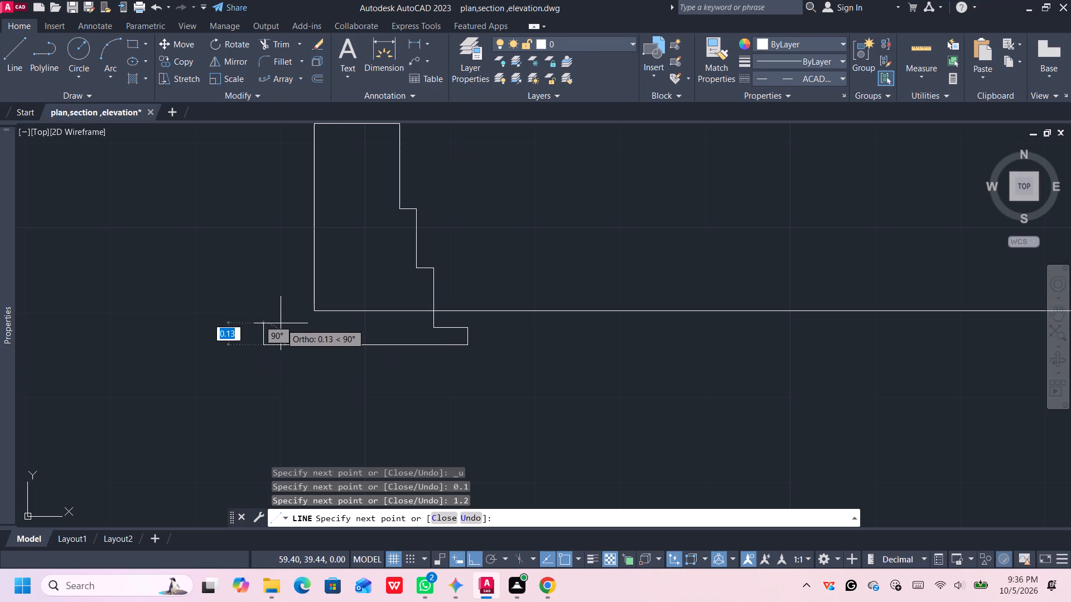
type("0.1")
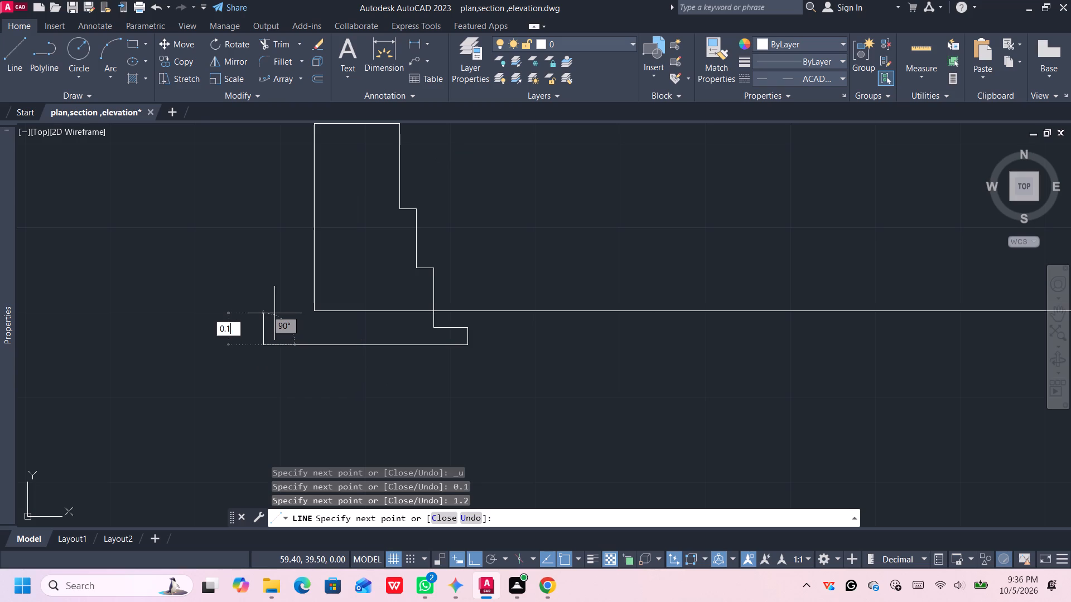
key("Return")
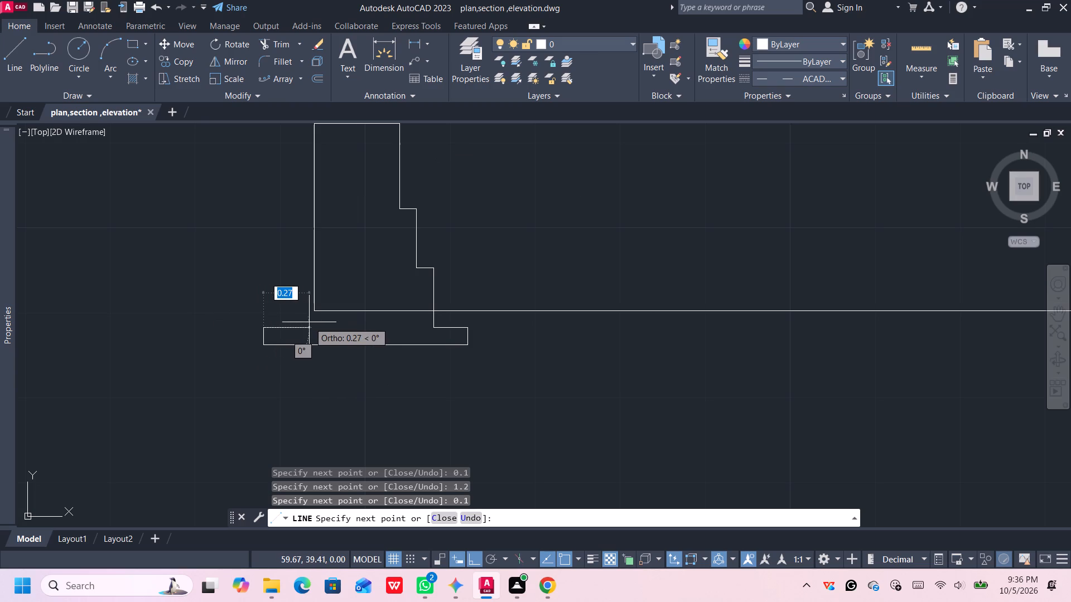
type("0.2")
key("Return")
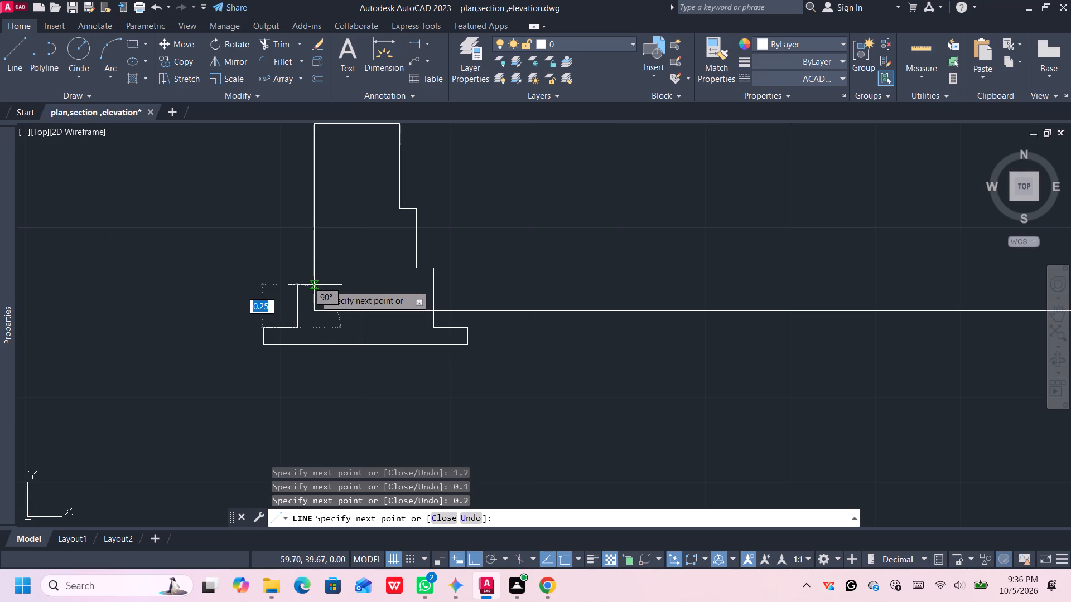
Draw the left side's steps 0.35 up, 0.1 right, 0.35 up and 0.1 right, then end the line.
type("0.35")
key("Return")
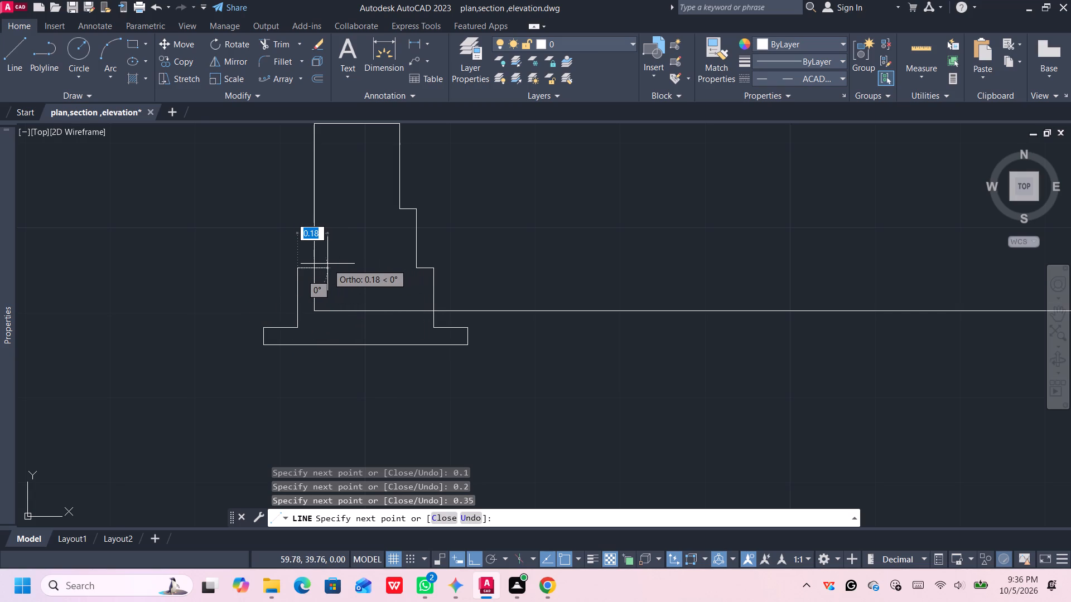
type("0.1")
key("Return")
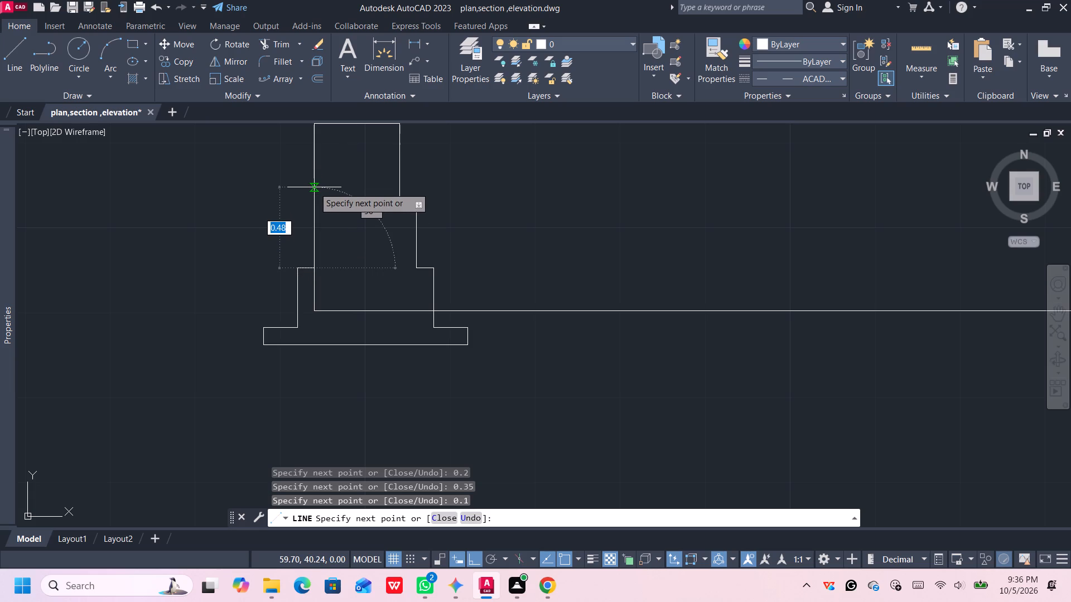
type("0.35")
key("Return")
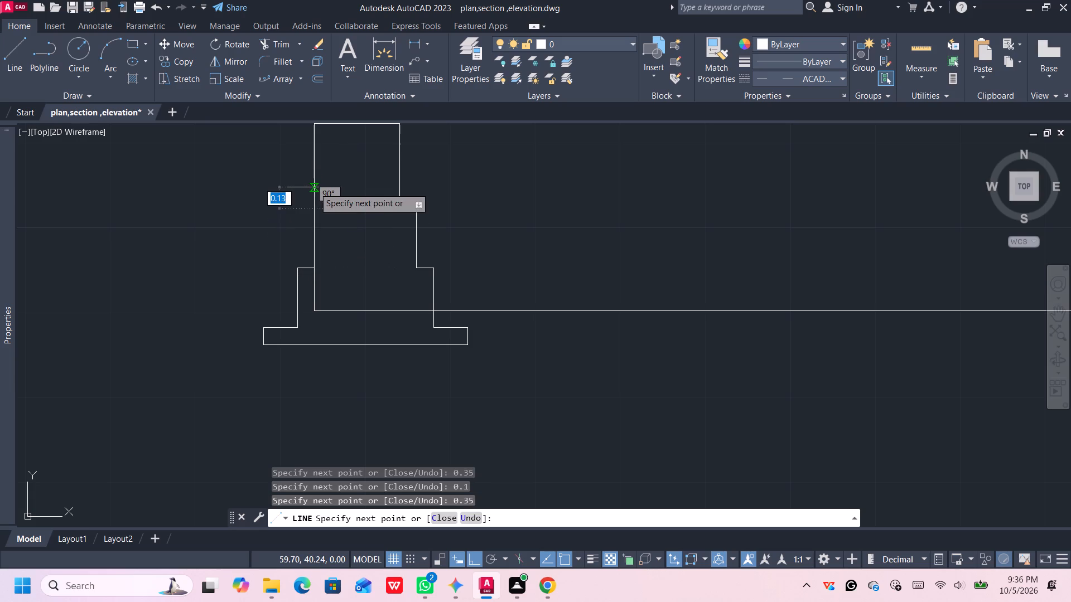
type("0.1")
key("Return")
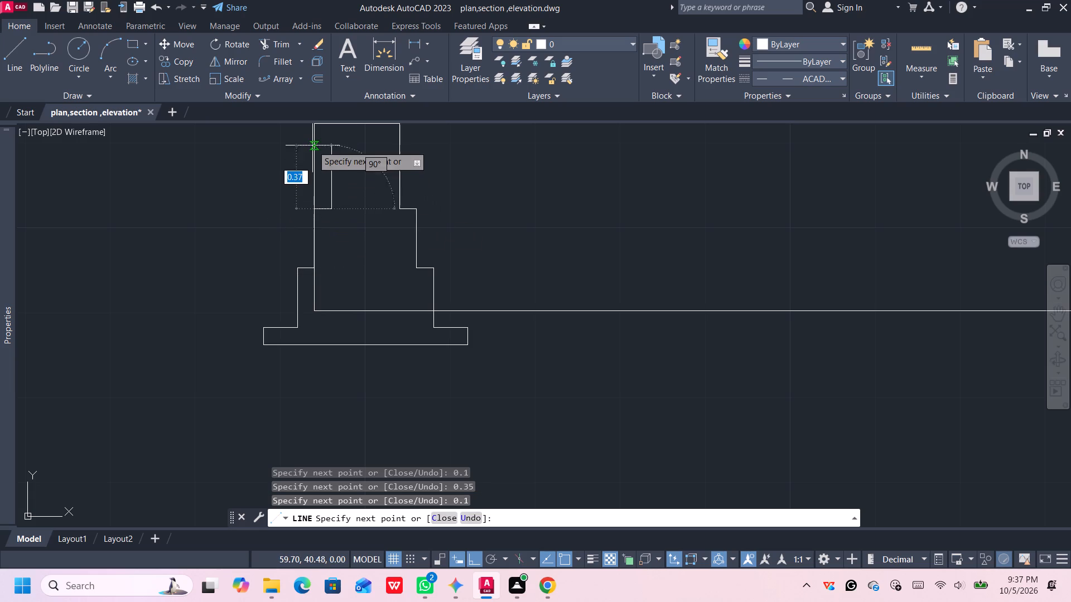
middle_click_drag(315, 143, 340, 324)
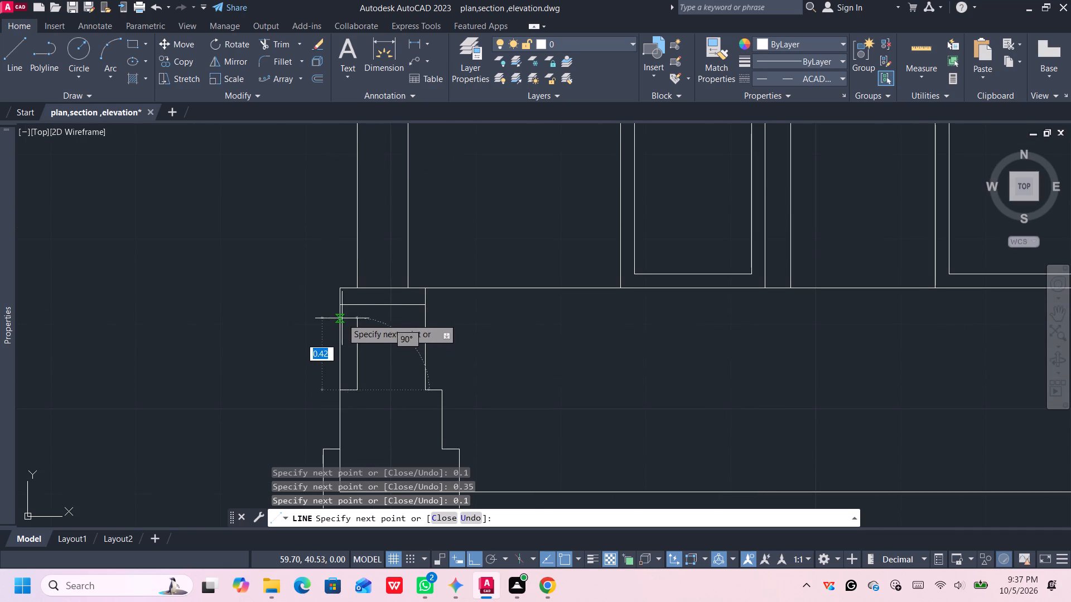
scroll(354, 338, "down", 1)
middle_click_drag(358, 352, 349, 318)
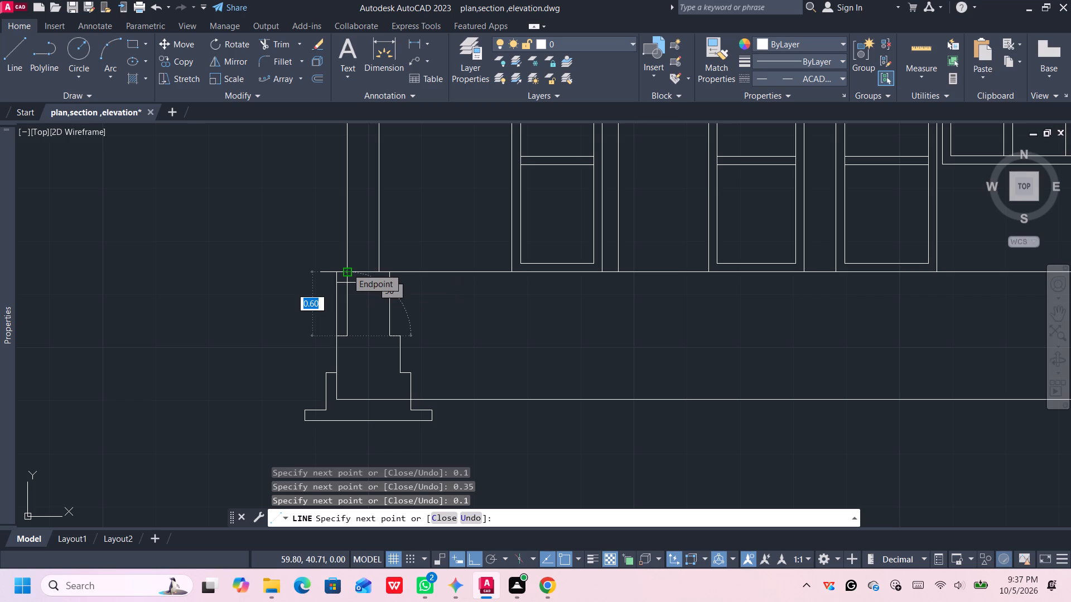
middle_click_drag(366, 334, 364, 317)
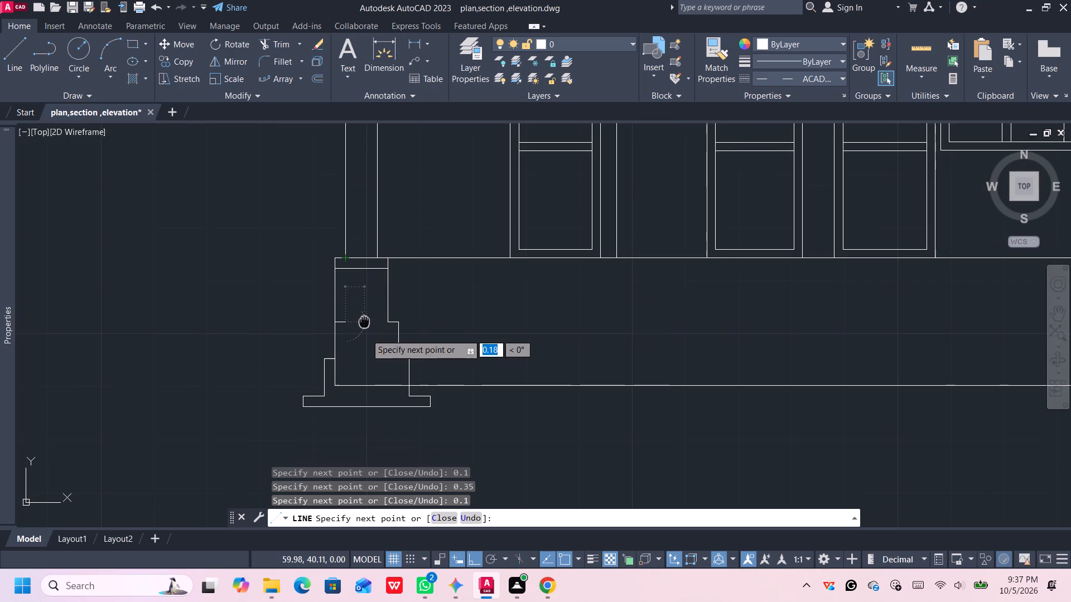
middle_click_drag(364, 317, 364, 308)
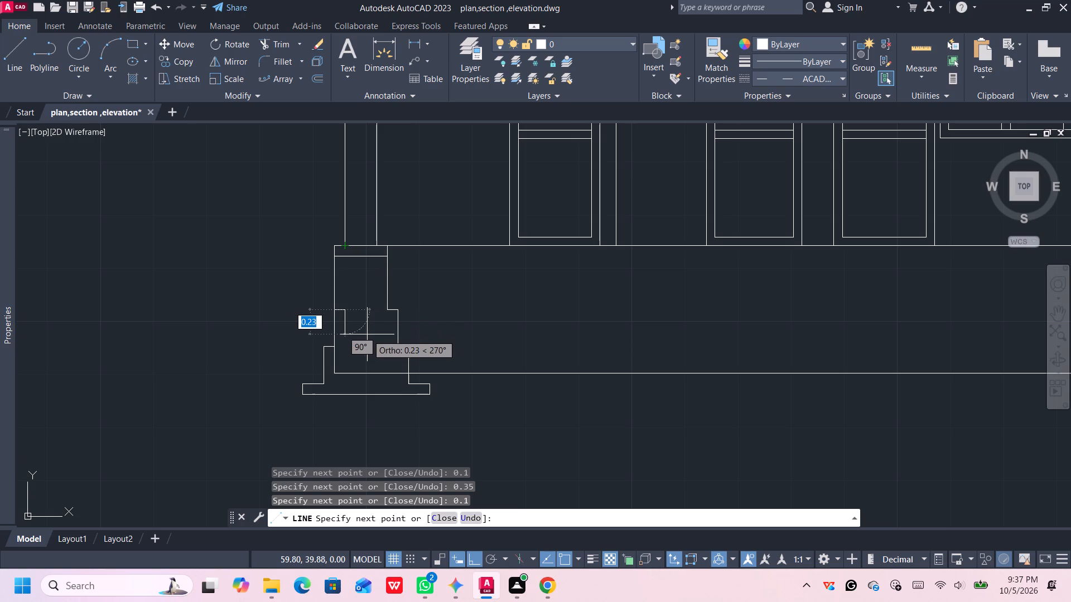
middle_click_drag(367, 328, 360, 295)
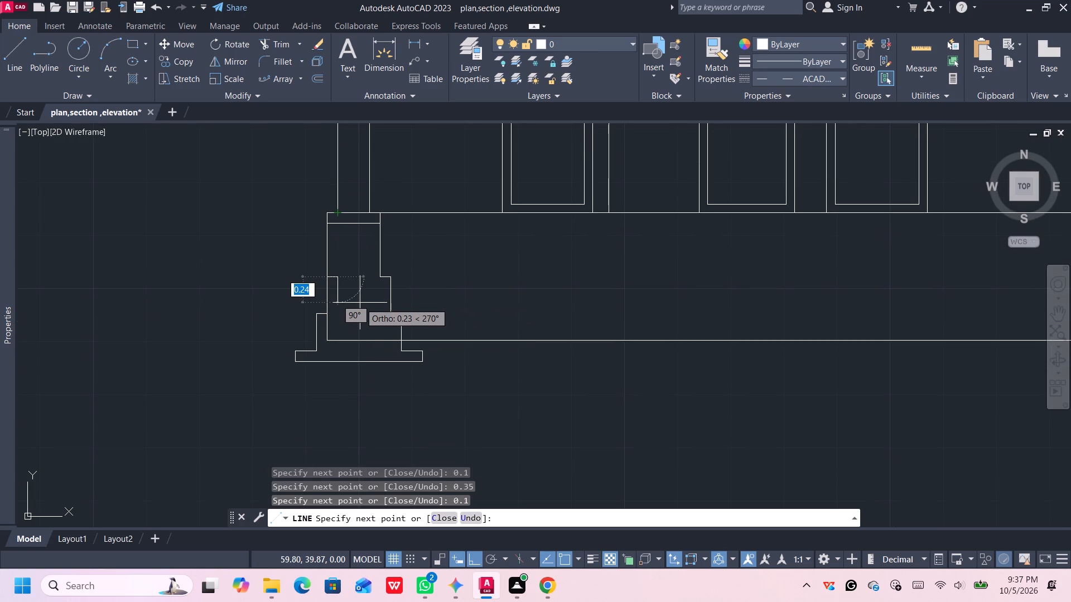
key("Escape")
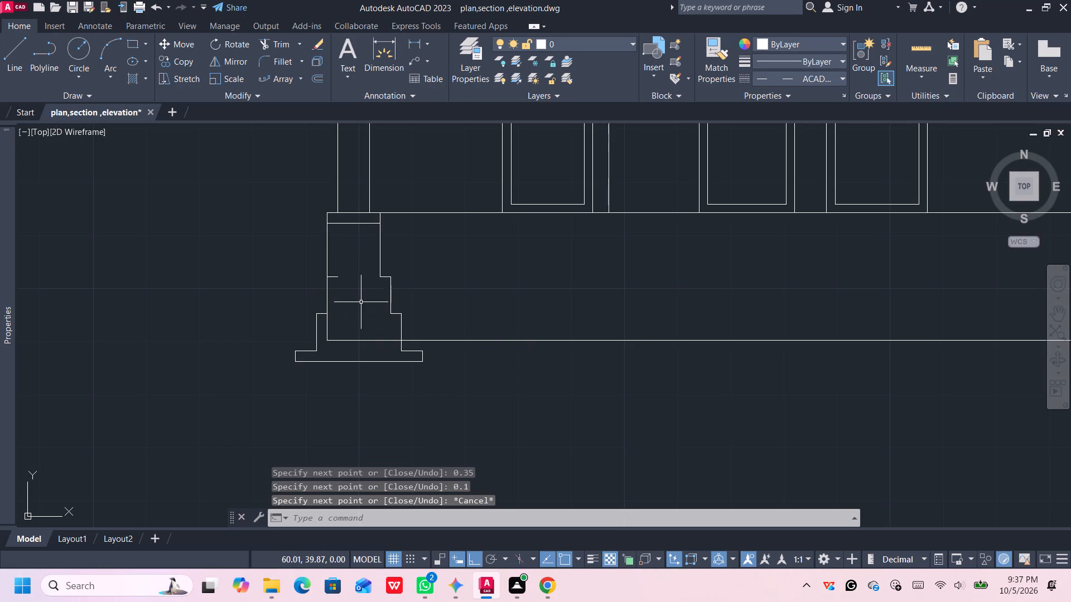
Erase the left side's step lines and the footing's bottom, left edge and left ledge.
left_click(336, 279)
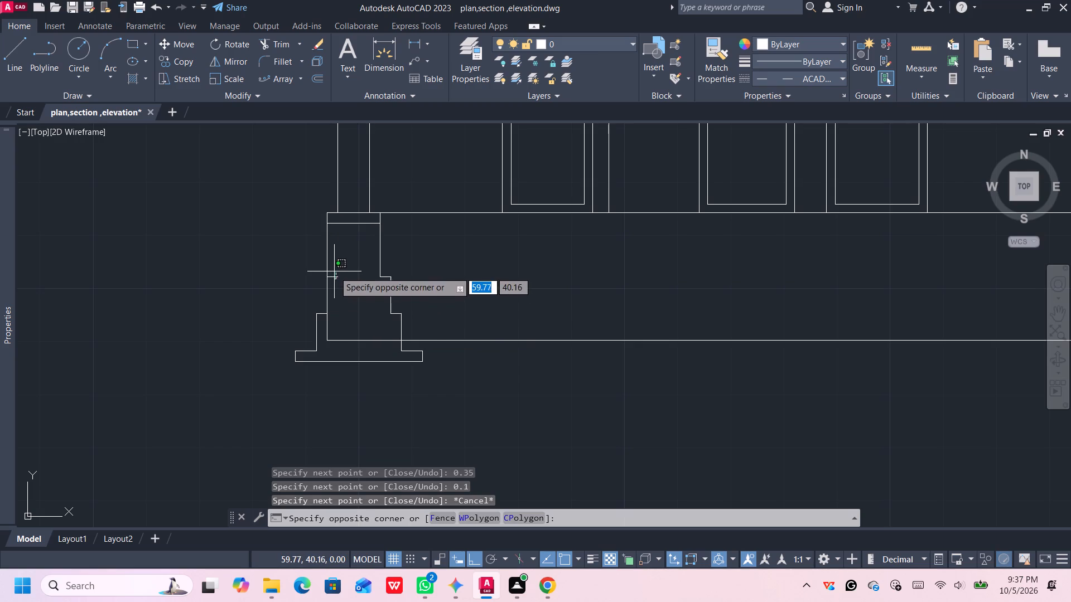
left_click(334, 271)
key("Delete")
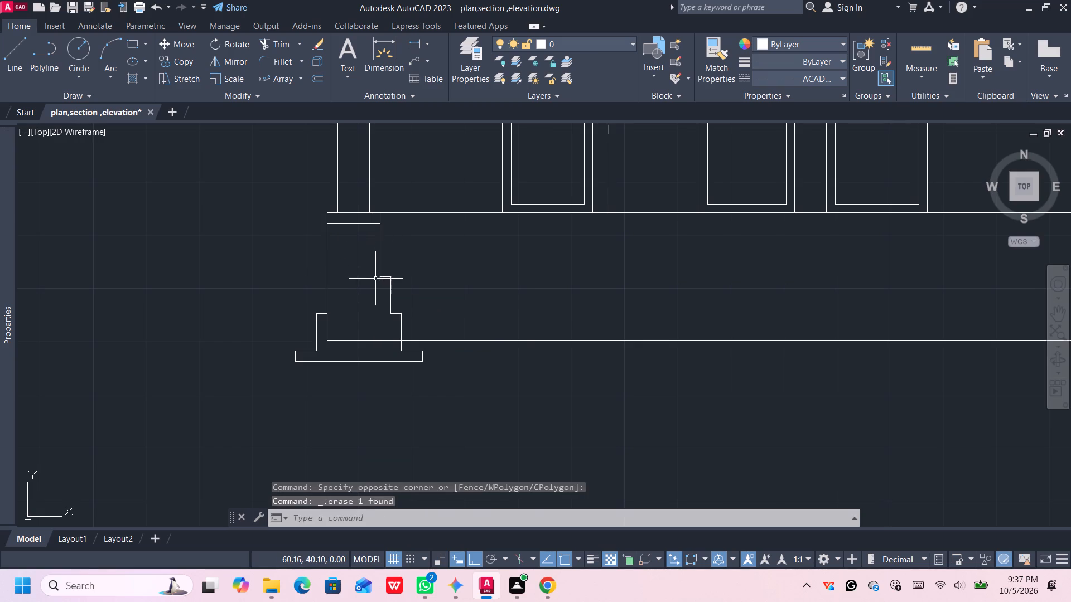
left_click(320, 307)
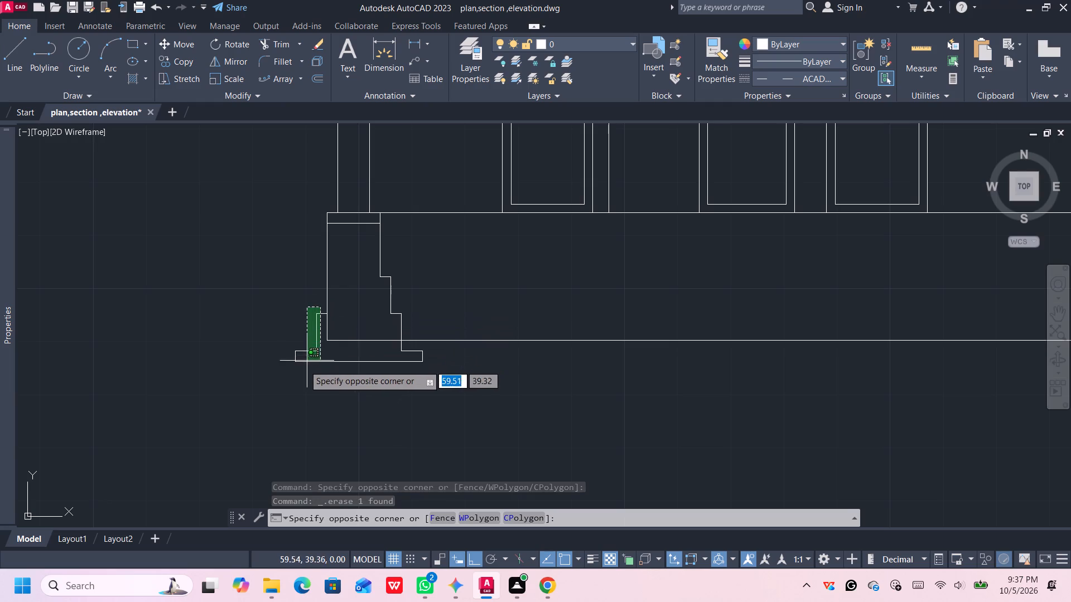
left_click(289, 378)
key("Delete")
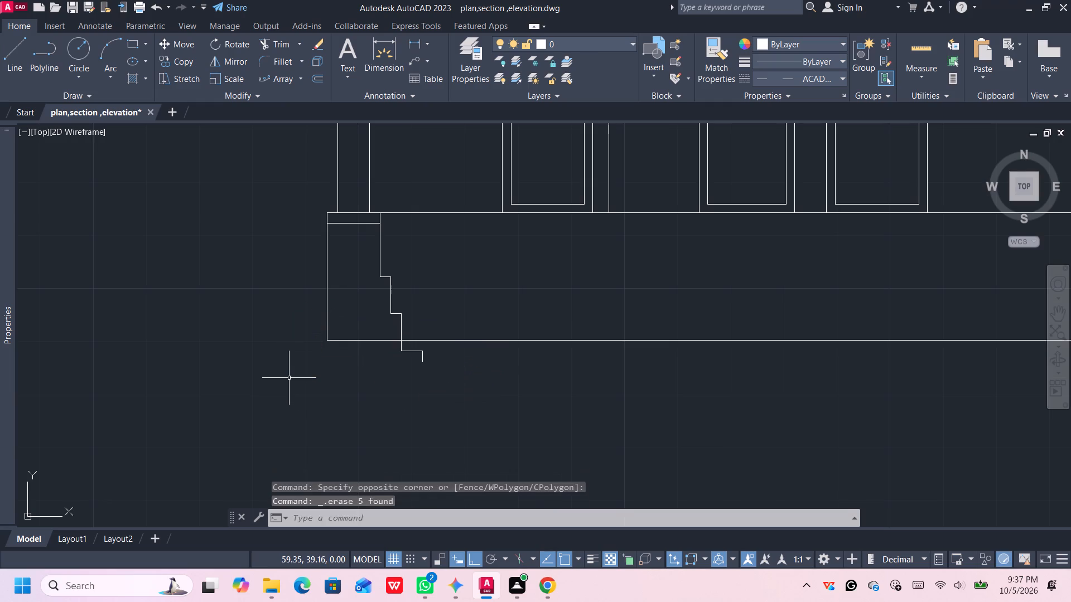
Erase the right side's lower step lines and the footing's right edge, keeping the upper vertical and the 0.2 ledge.
left_click(421, 357)
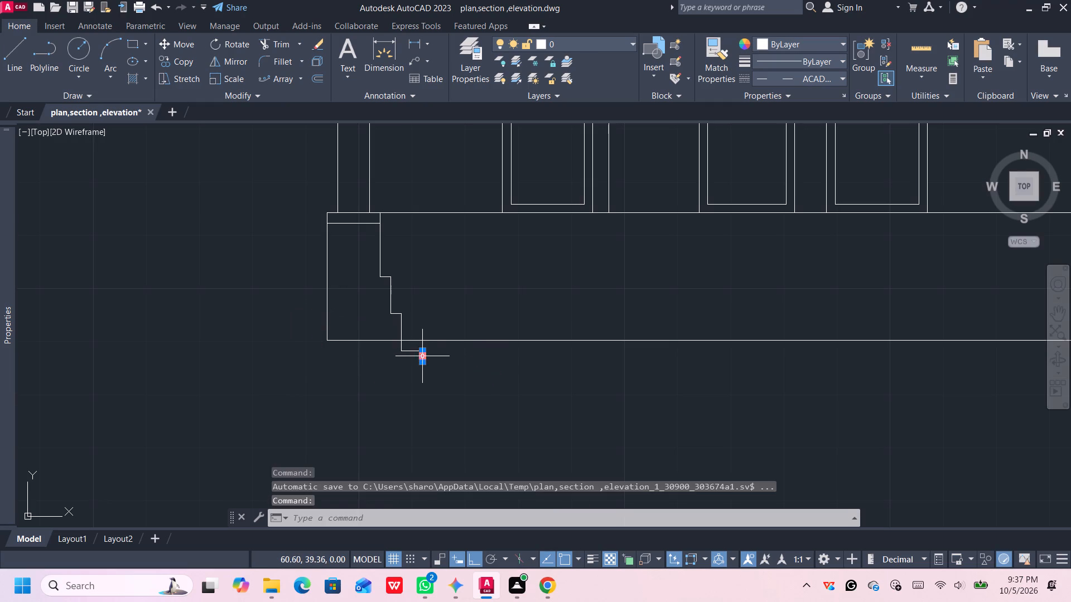
left_click(392, 261)
left_click(384, 316)
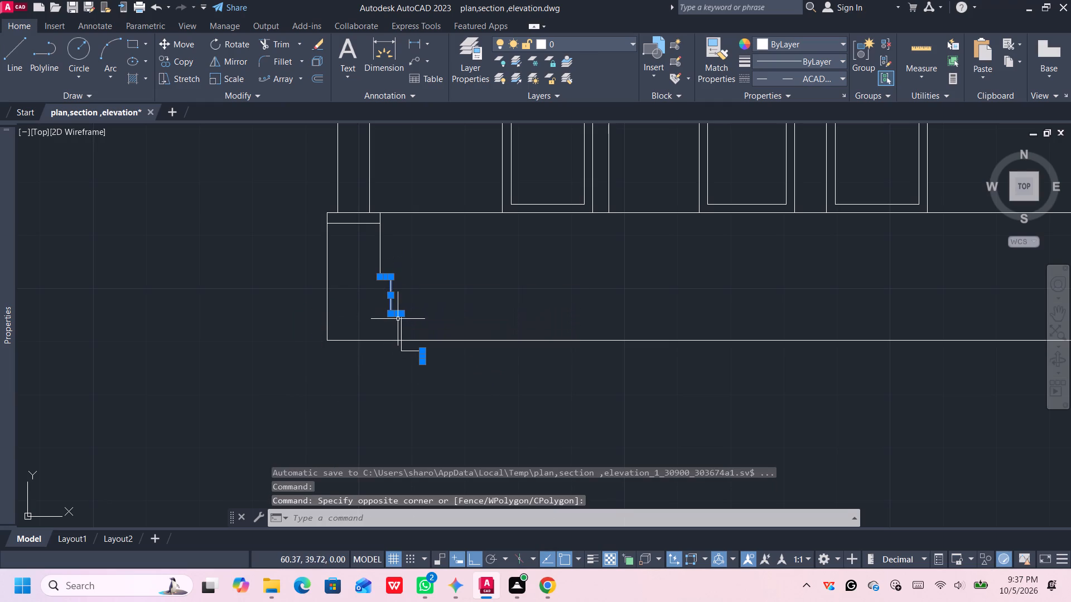
left_click(408, 323)
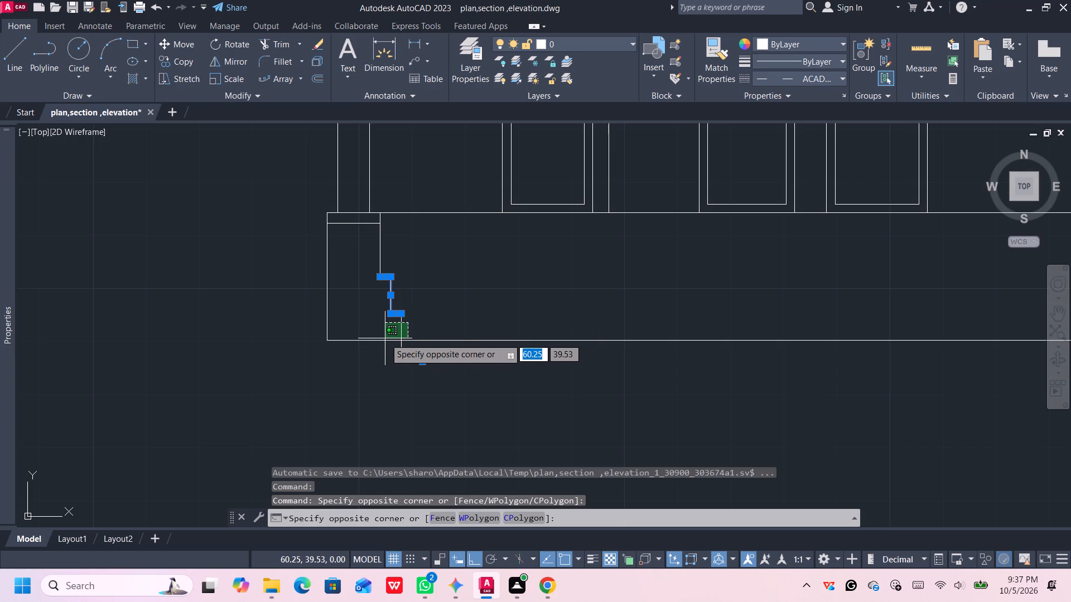
left_click(385, 338)
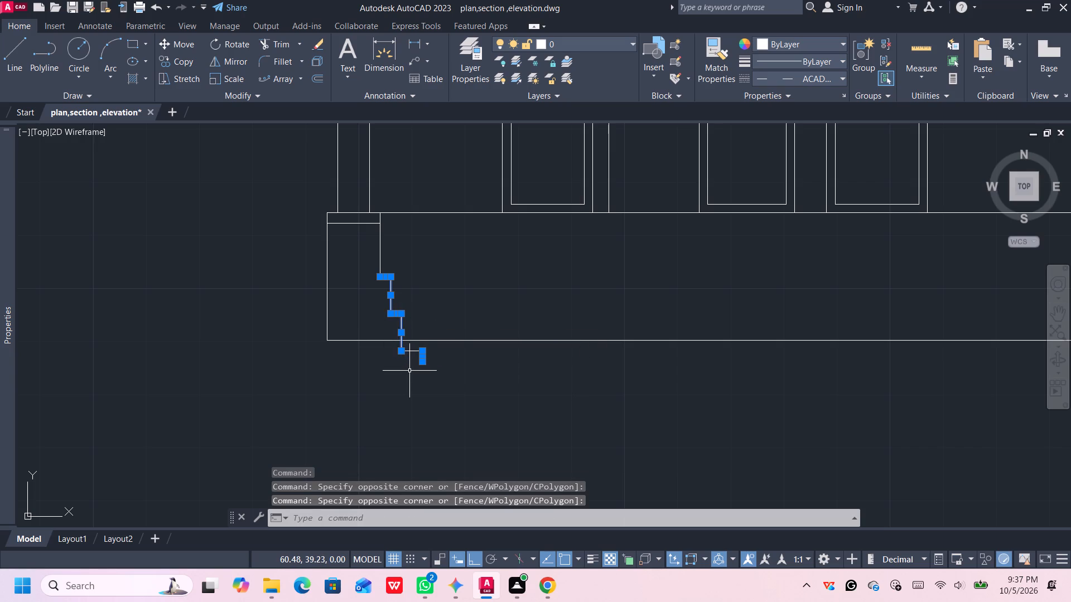
key("Delete")
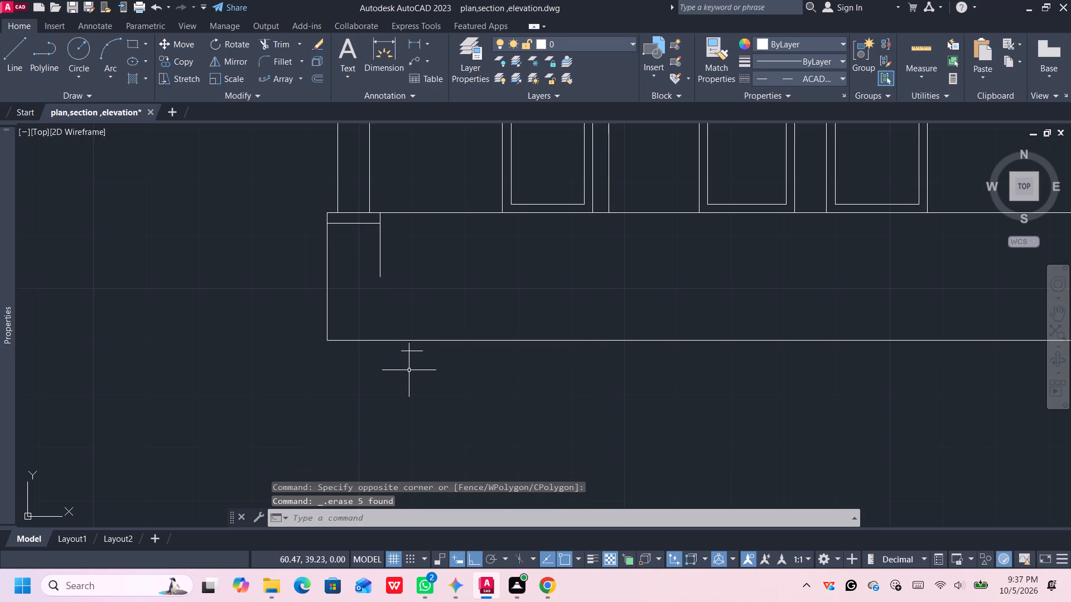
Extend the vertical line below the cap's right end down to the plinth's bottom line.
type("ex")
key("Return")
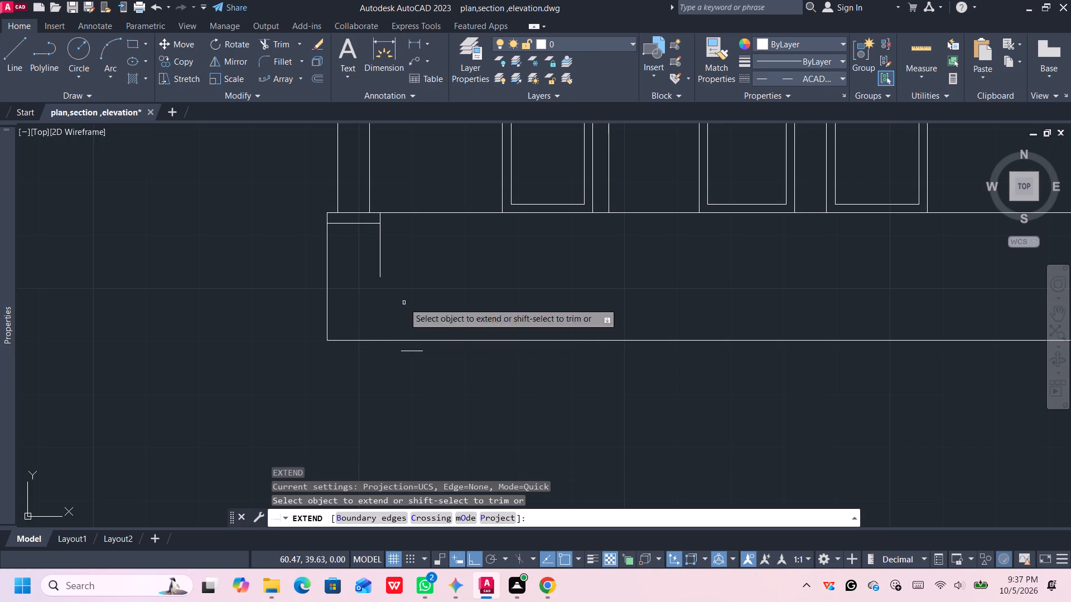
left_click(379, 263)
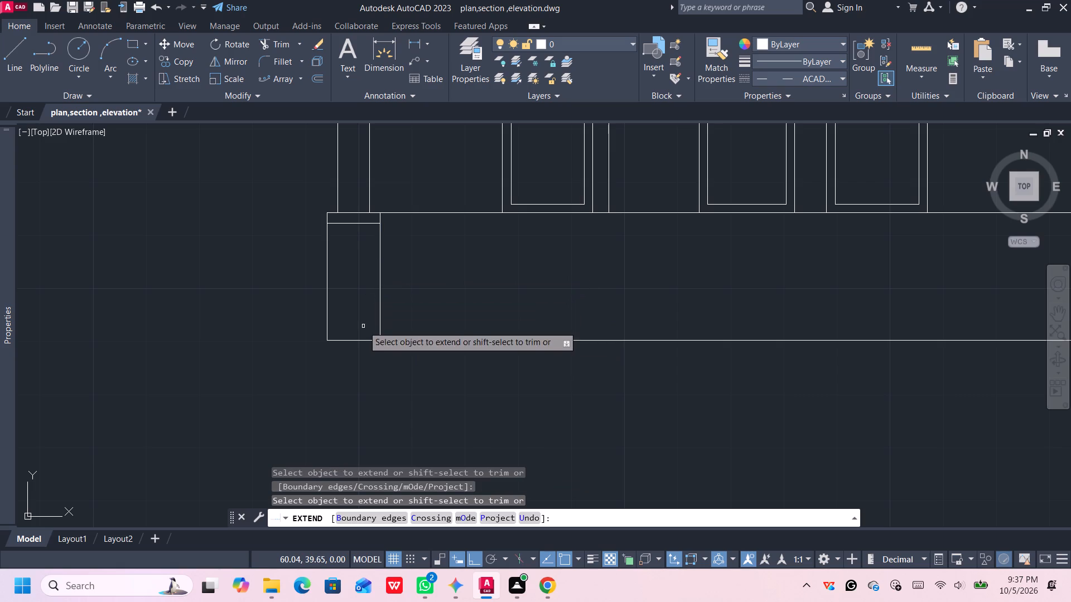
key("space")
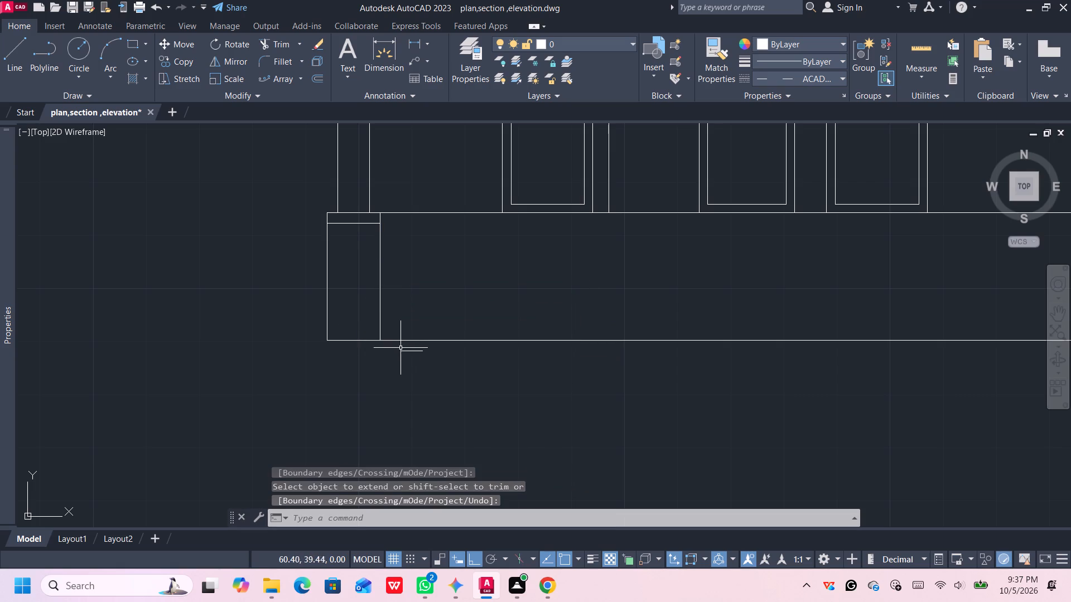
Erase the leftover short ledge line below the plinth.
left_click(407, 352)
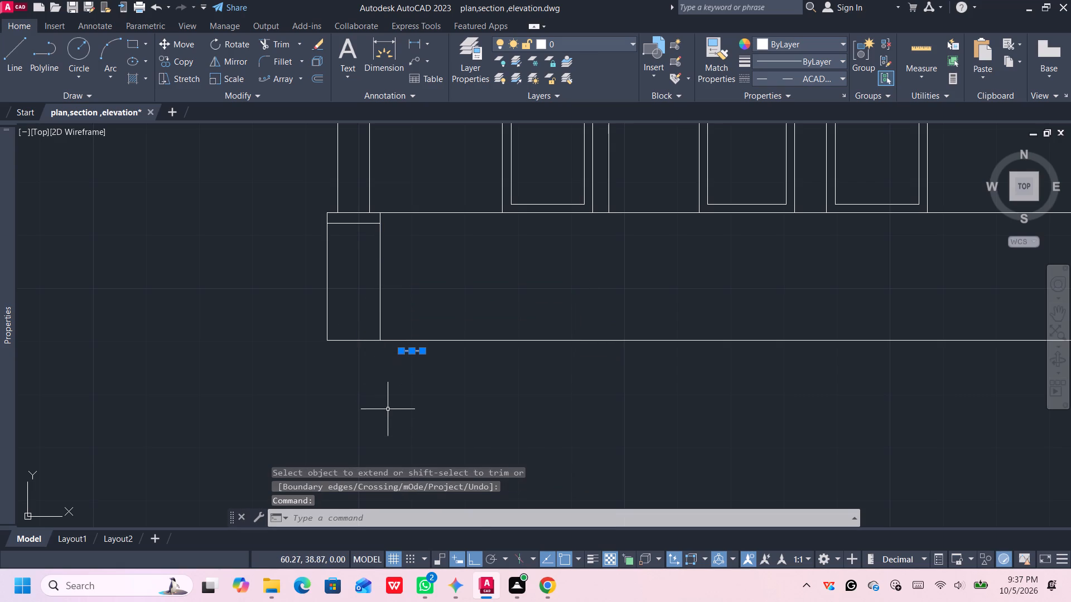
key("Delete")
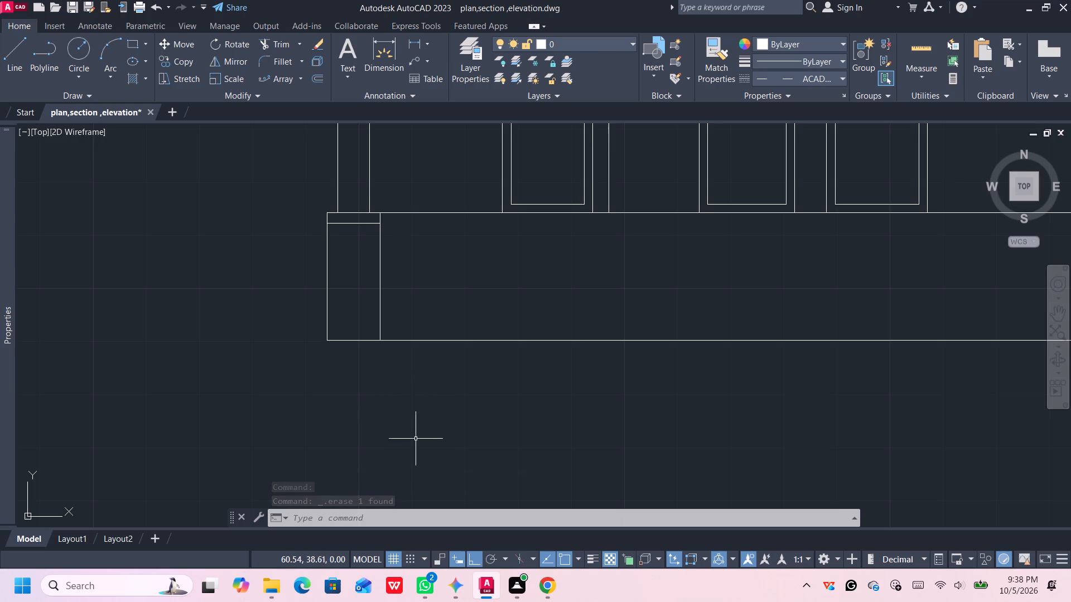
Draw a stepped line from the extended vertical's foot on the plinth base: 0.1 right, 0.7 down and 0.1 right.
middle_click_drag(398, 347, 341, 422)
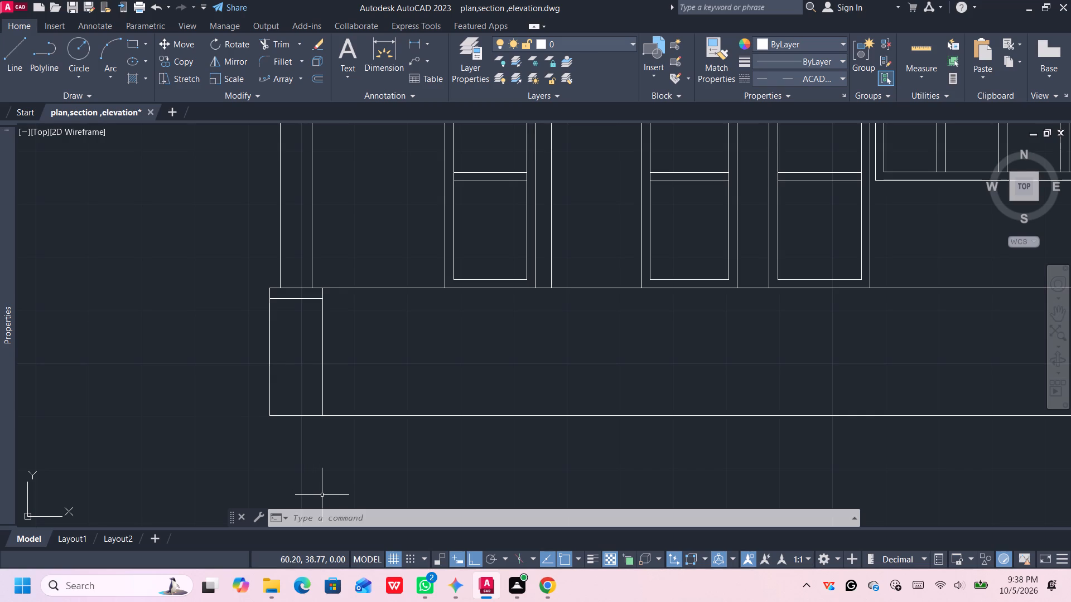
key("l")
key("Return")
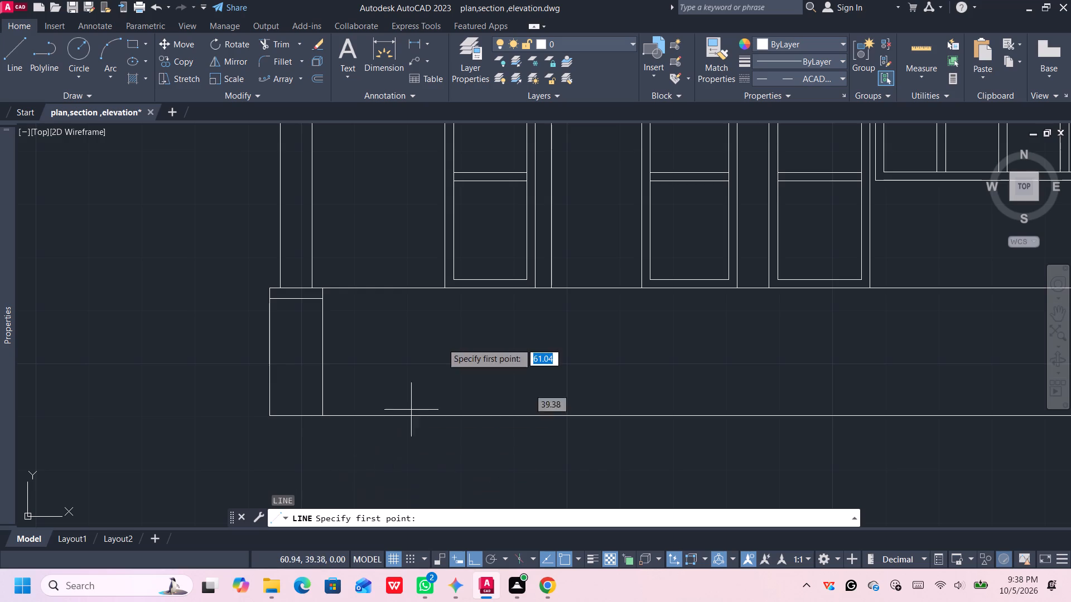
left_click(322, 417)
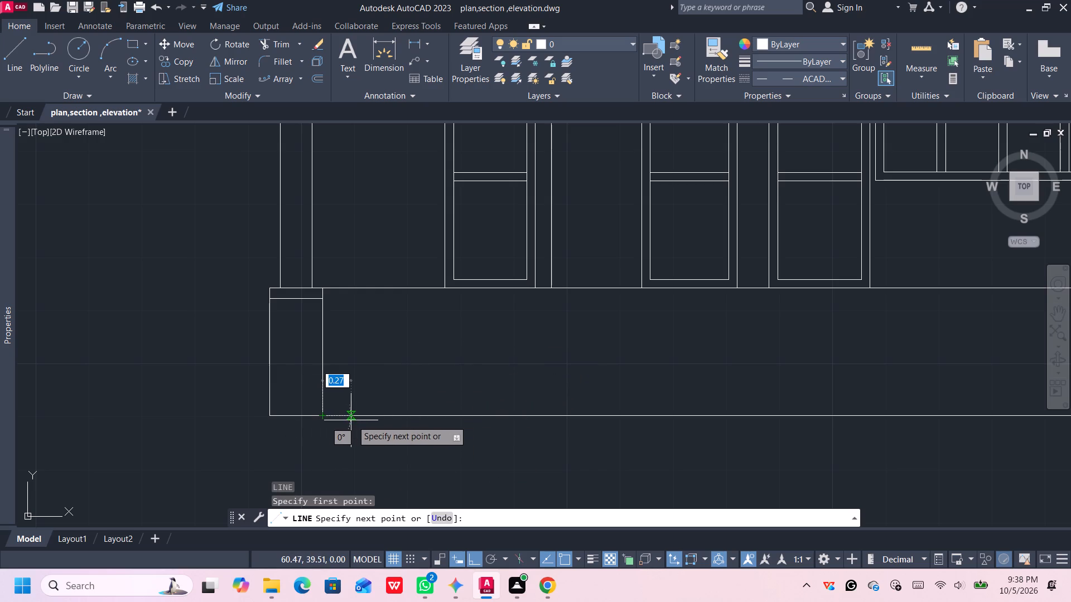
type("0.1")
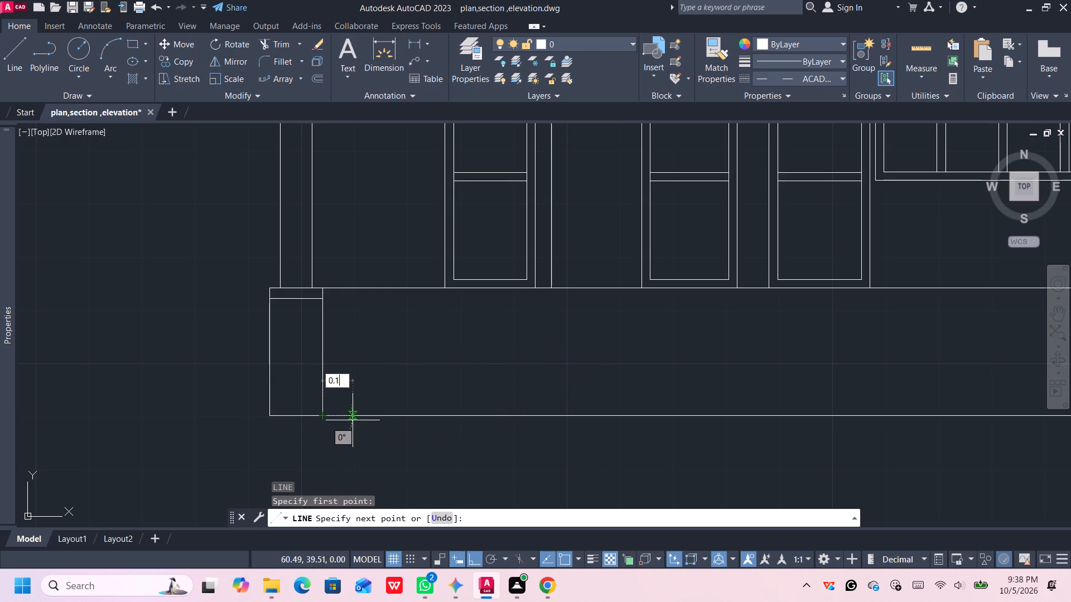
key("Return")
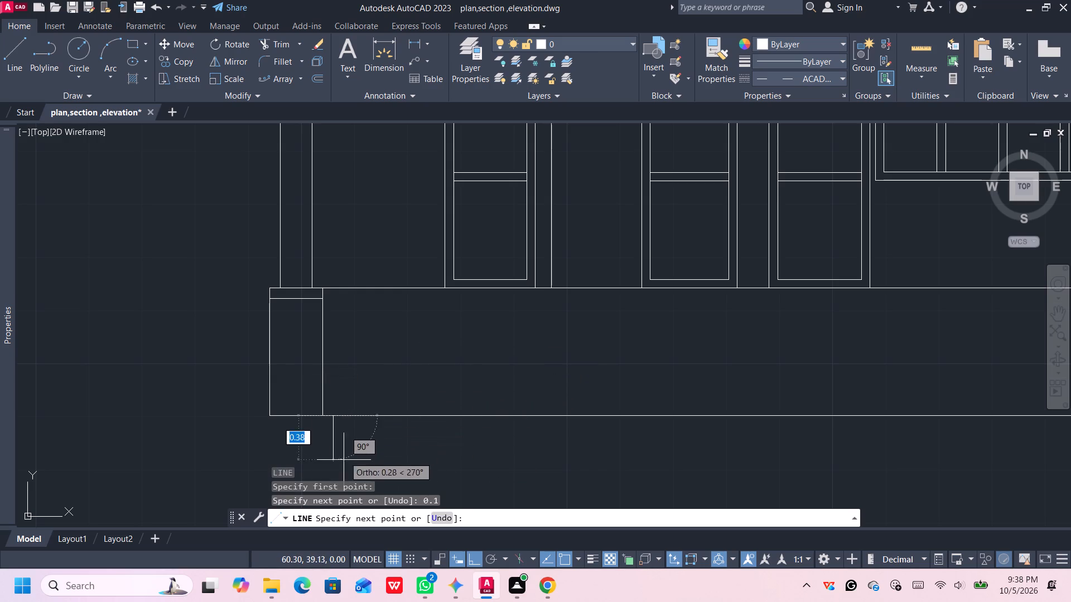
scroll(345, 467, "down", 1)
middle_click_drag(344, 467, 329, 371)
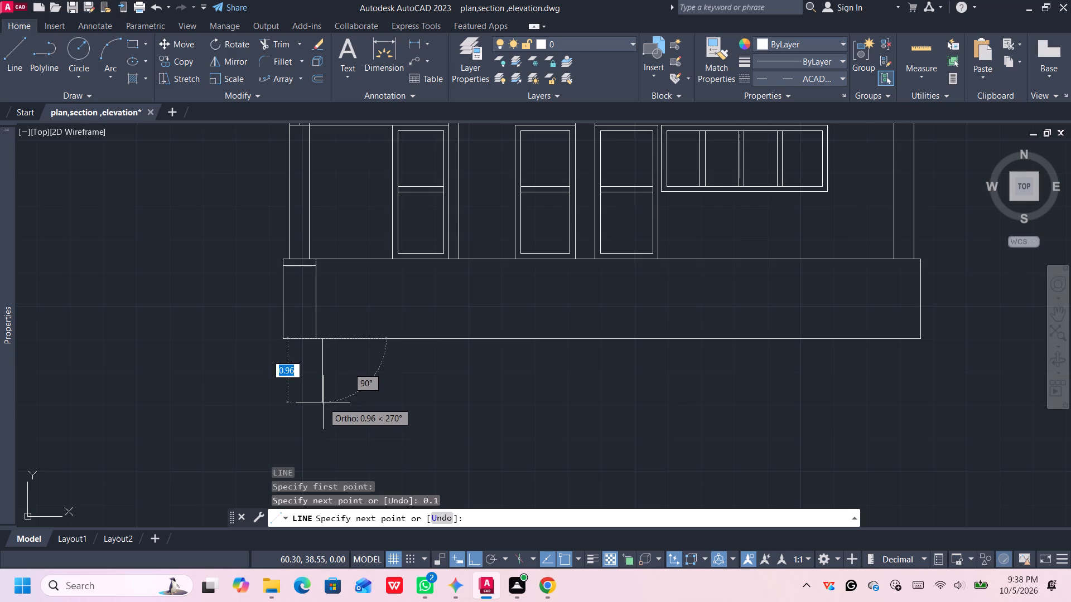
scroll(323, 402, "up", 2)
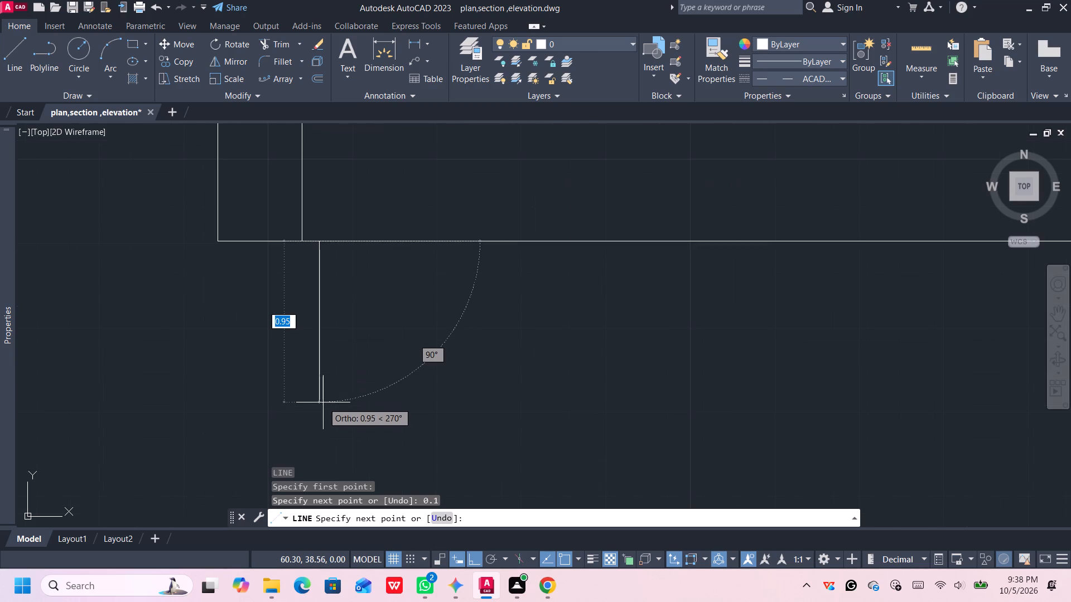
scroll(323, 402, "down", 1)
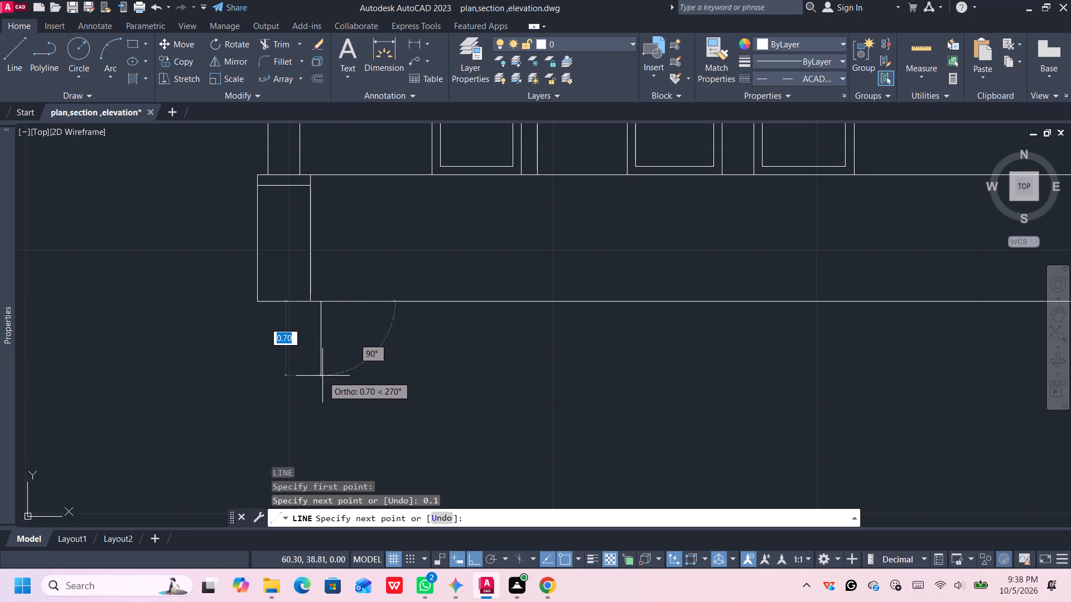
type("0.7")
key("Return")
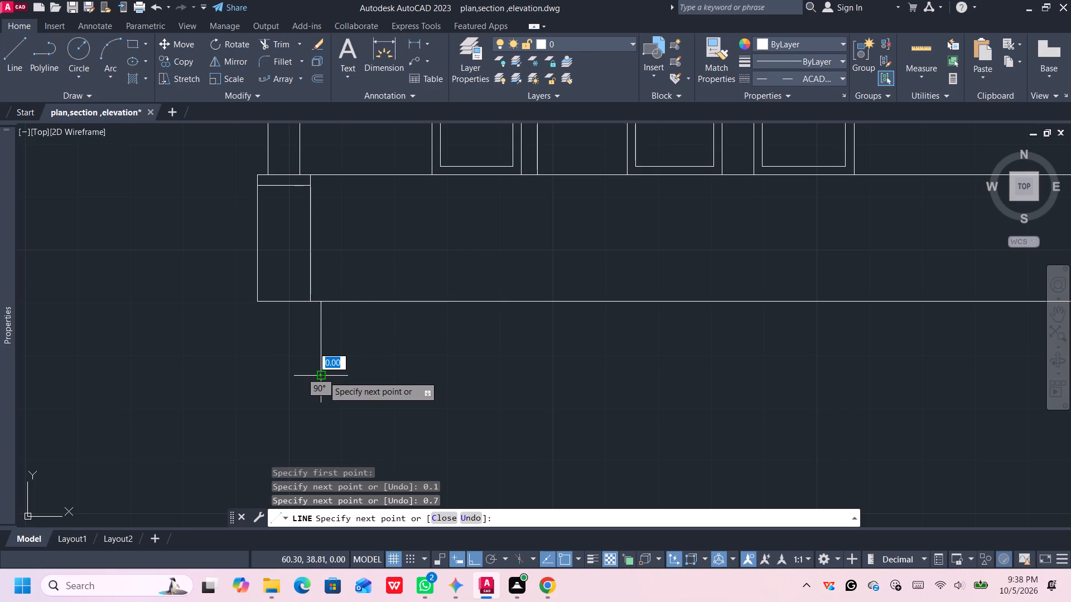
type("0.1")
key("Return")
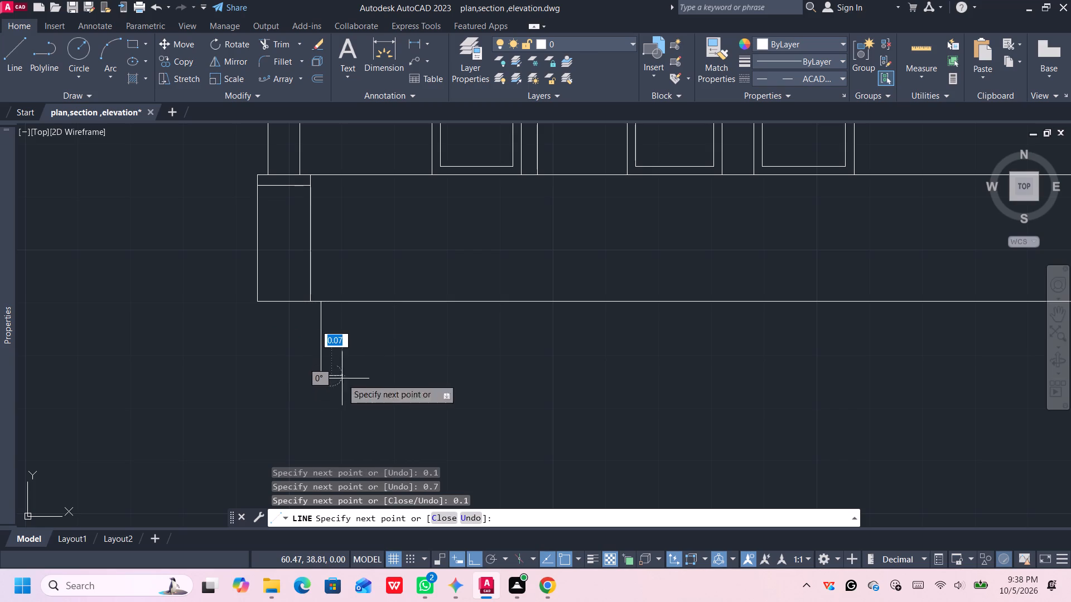
Examine the new foundation steps against the whole elevation and the neighbouring elevation and plan.
scroll(339, 408, "down", 2)
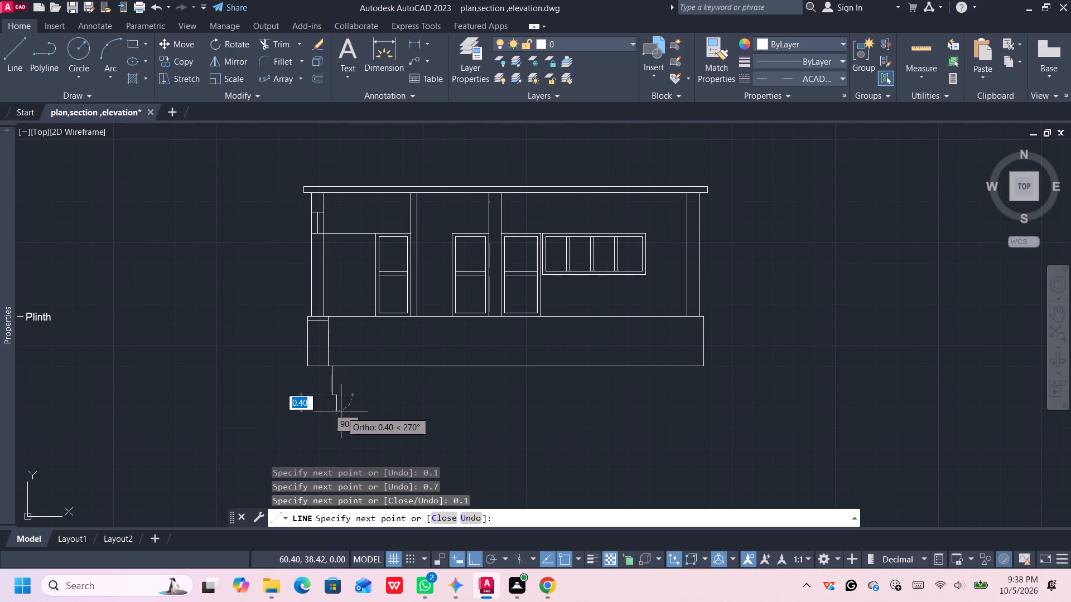
middle_click_drag(341, 411, 324, 380)
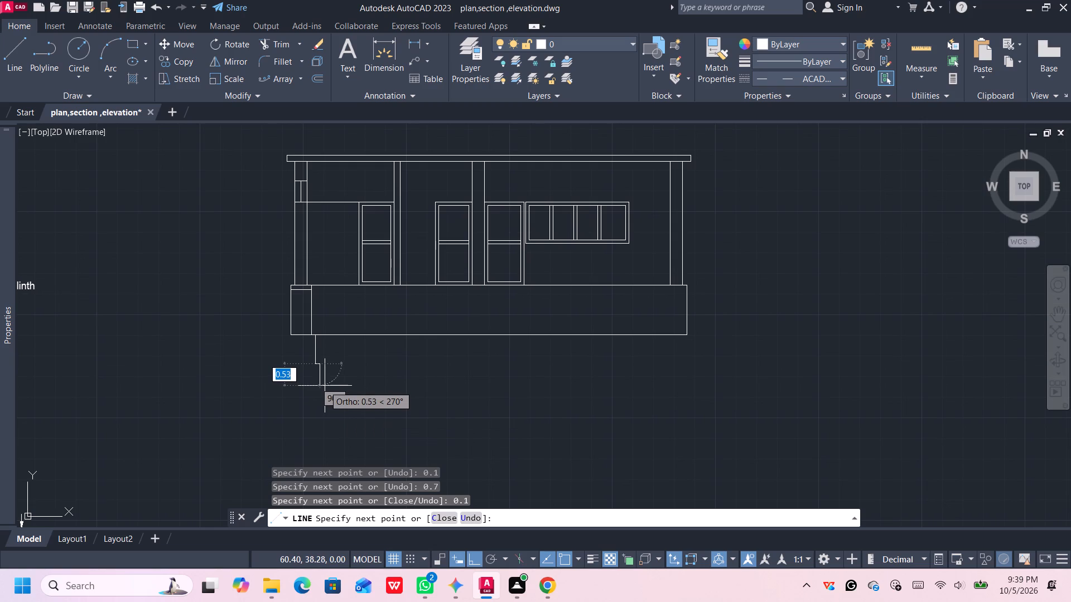
scroll(325, 386, "down", 1)
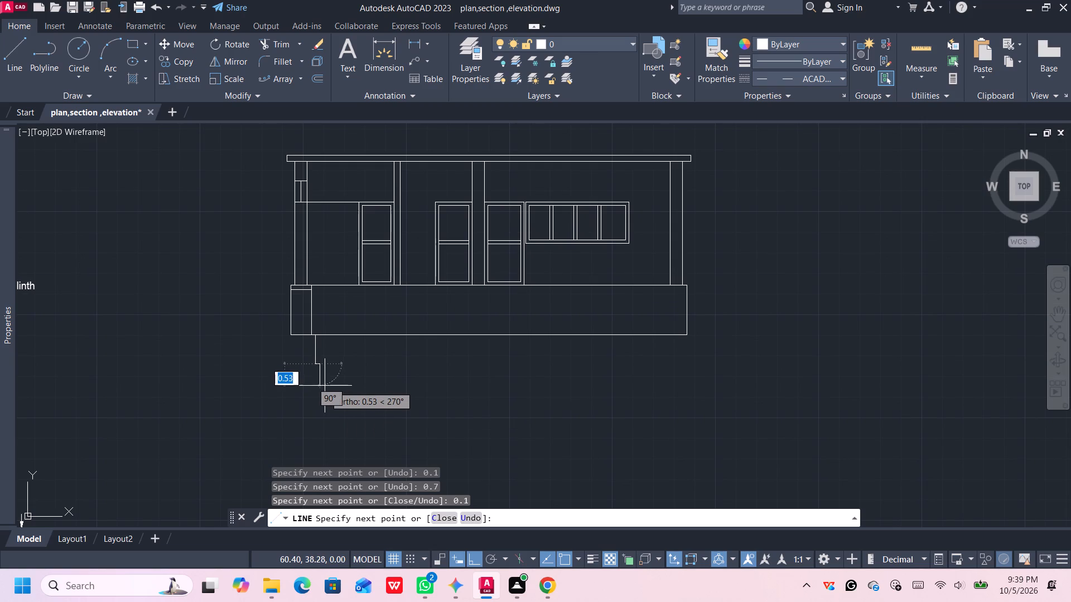
middle_click_drag(325, 386, 463, 370)
scroll(461, 372, "down", 1)
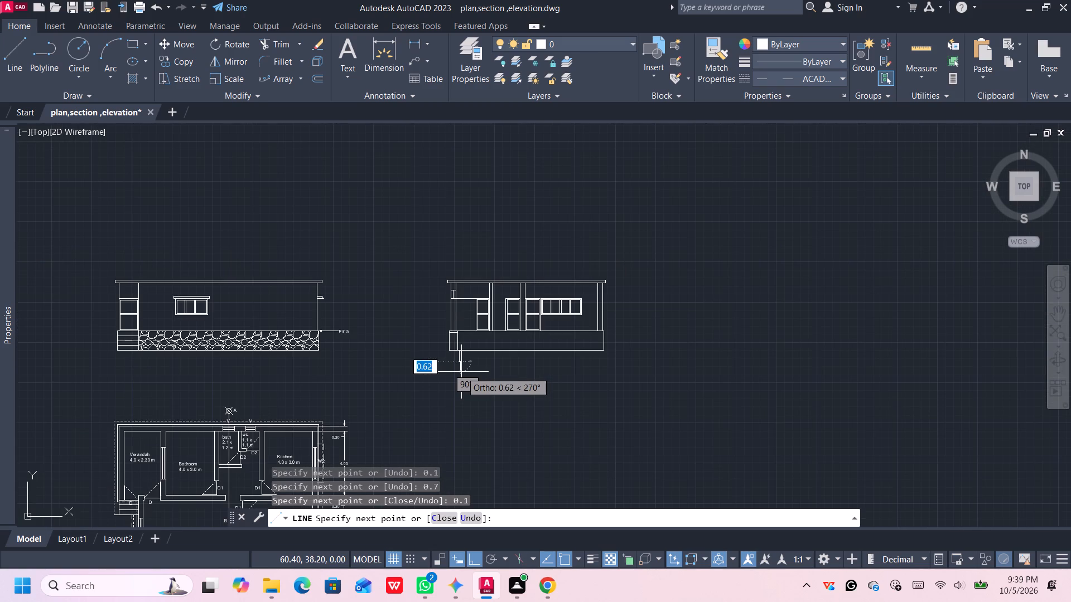
scroll(461, 372, "up", 1)
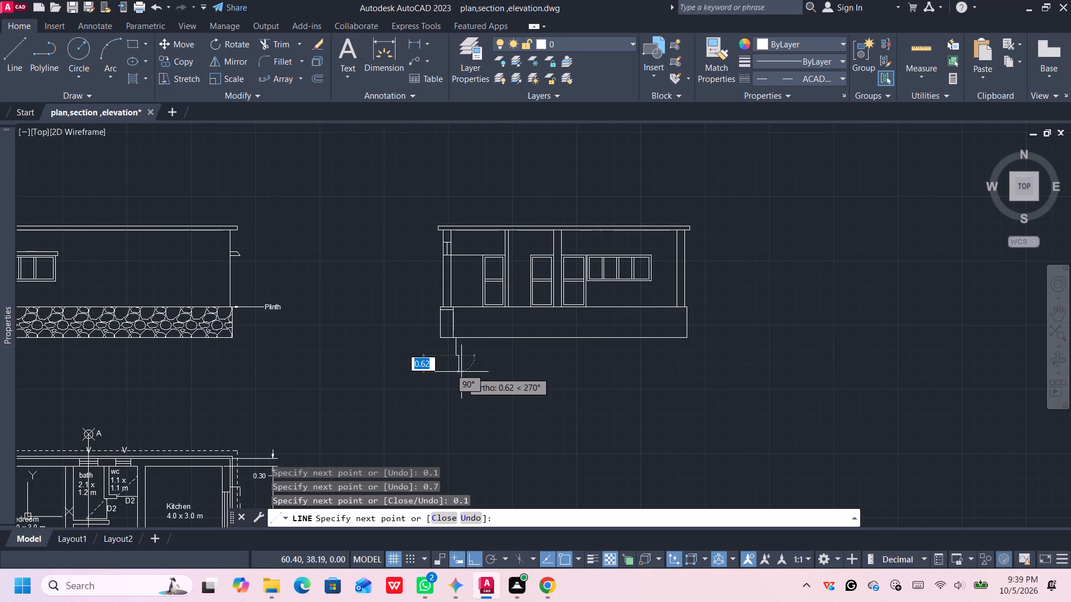
scroll(461, 372, "up", 1)
middle_click_drag(461, 372, 420, 387)
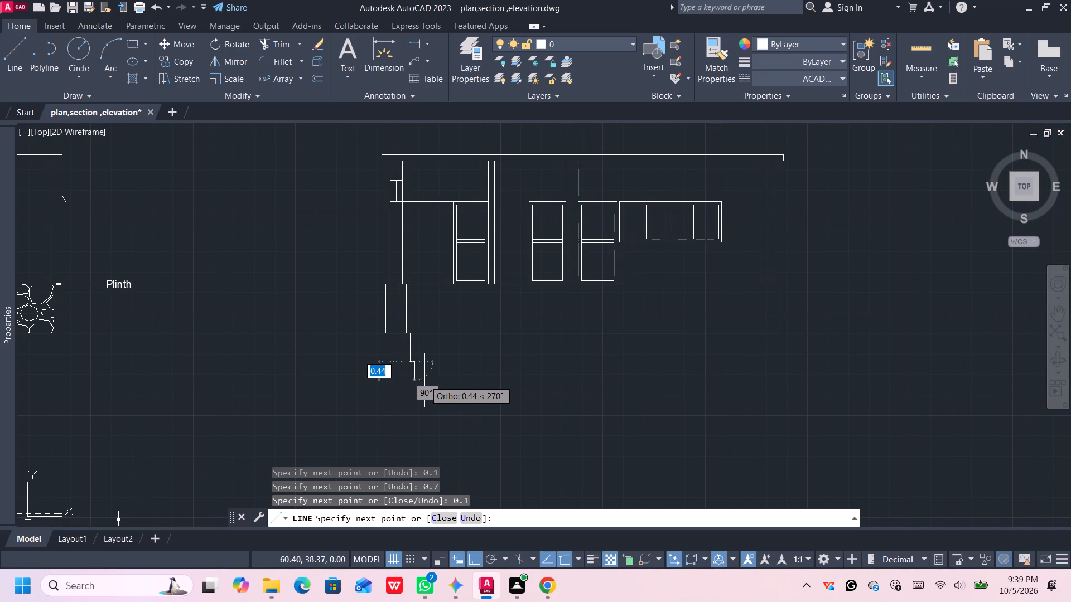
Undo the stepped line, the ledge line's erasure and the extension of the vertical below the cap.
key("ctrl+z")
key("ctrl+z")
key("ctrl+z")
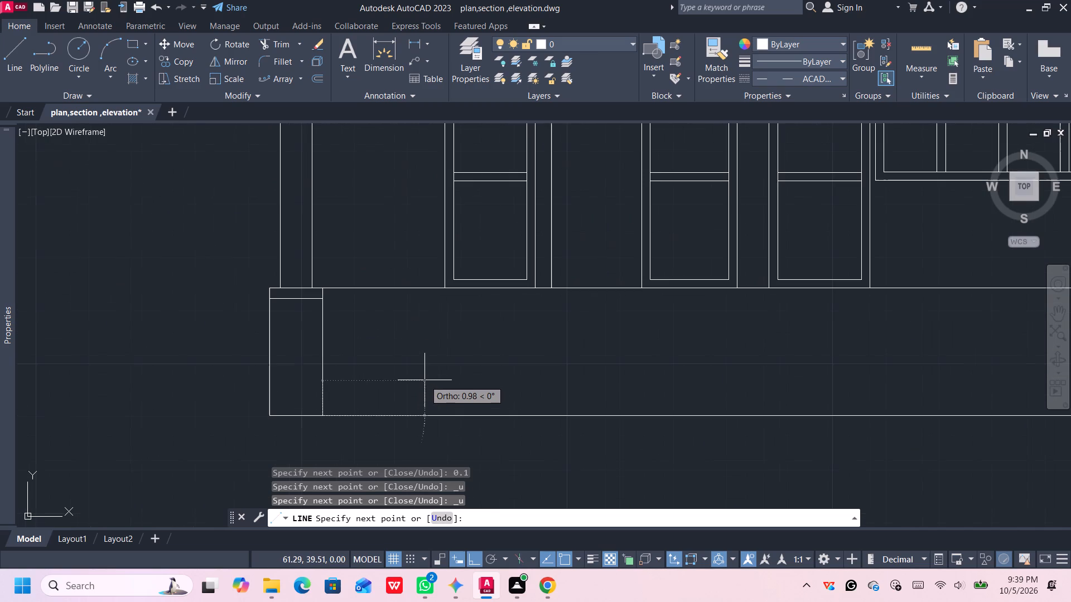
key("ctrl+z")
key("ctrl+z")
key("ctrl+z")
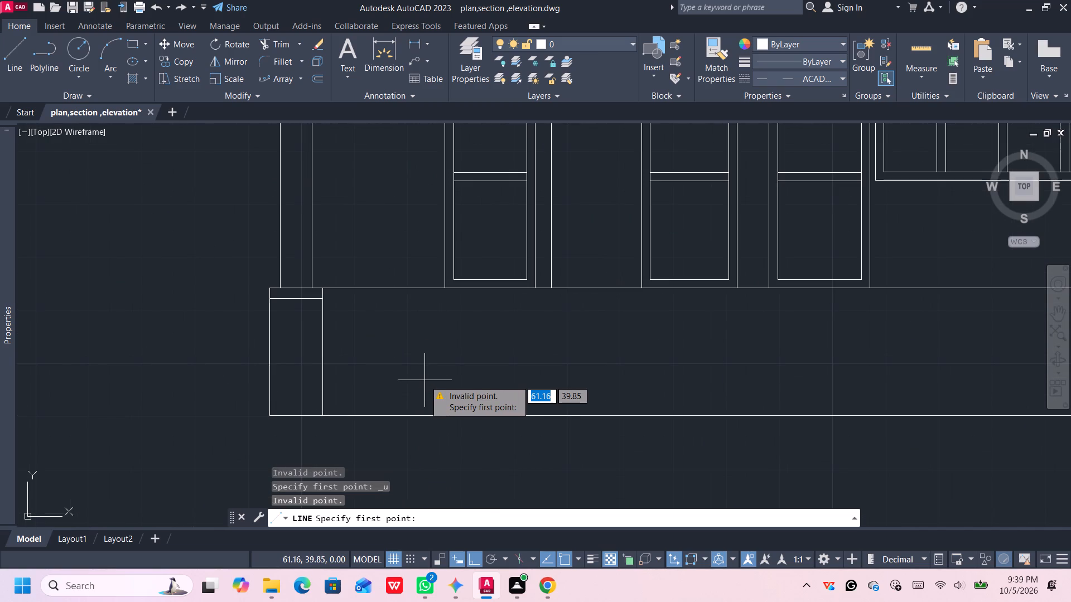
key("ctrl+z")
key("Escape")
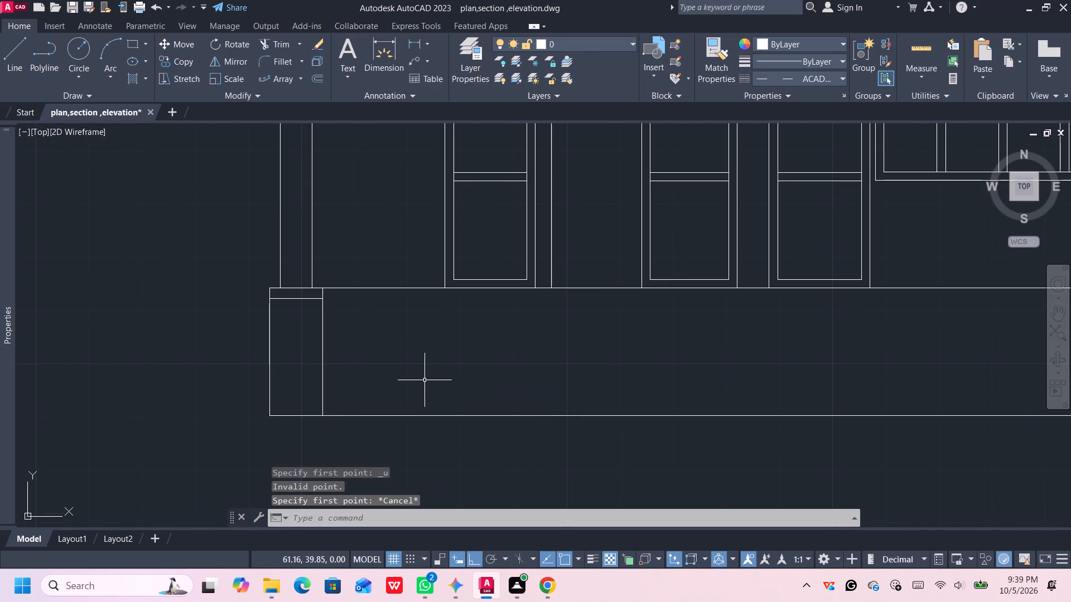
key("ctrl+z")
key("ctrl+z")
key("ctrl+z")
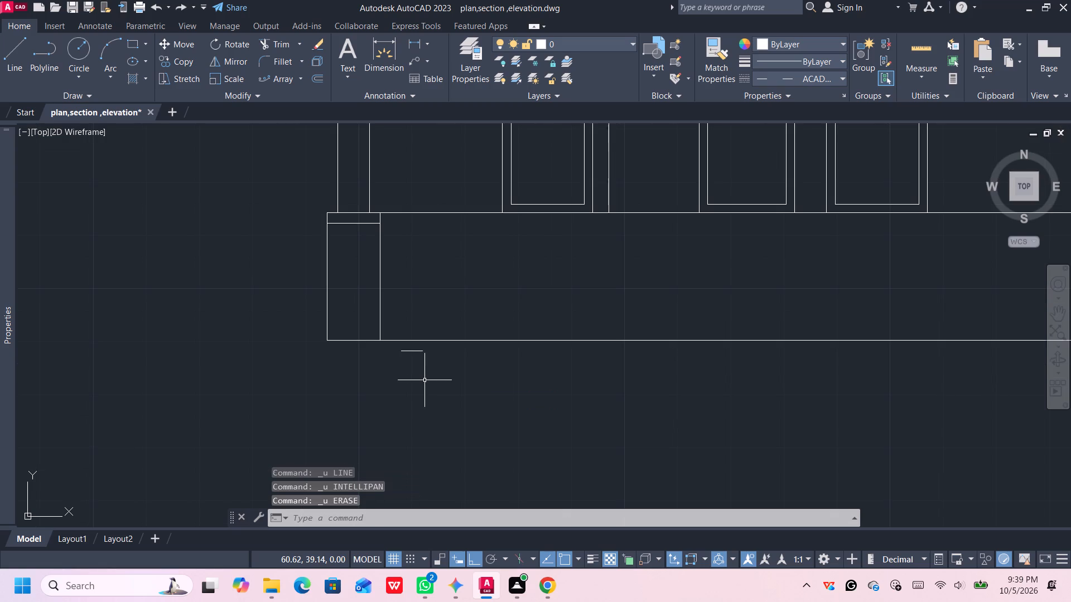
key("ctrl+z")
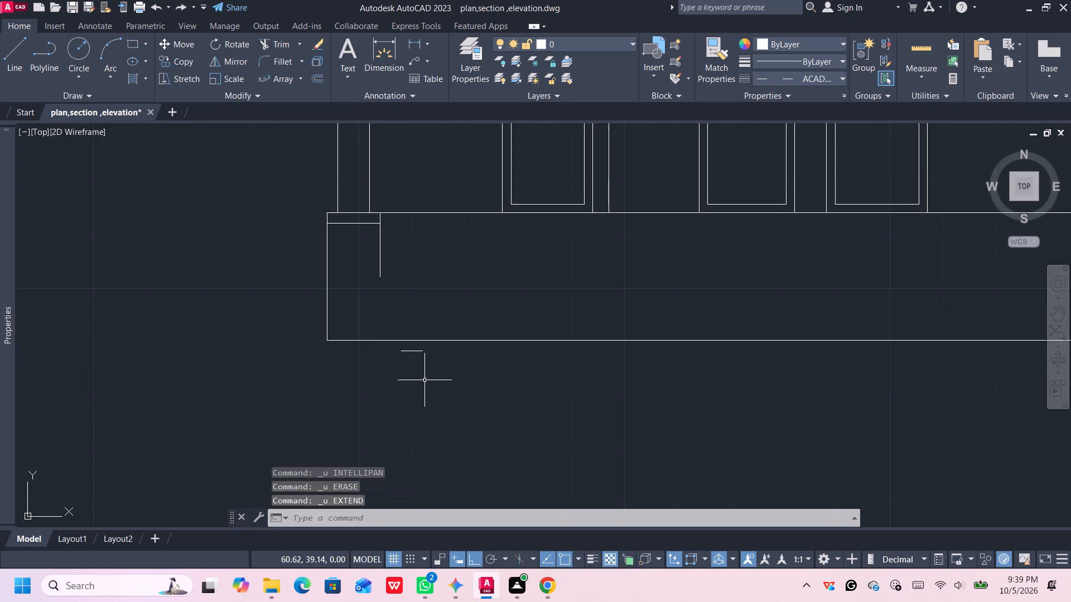
Erase the leftover short ledge line below the plinth.
left_click(418, 351)
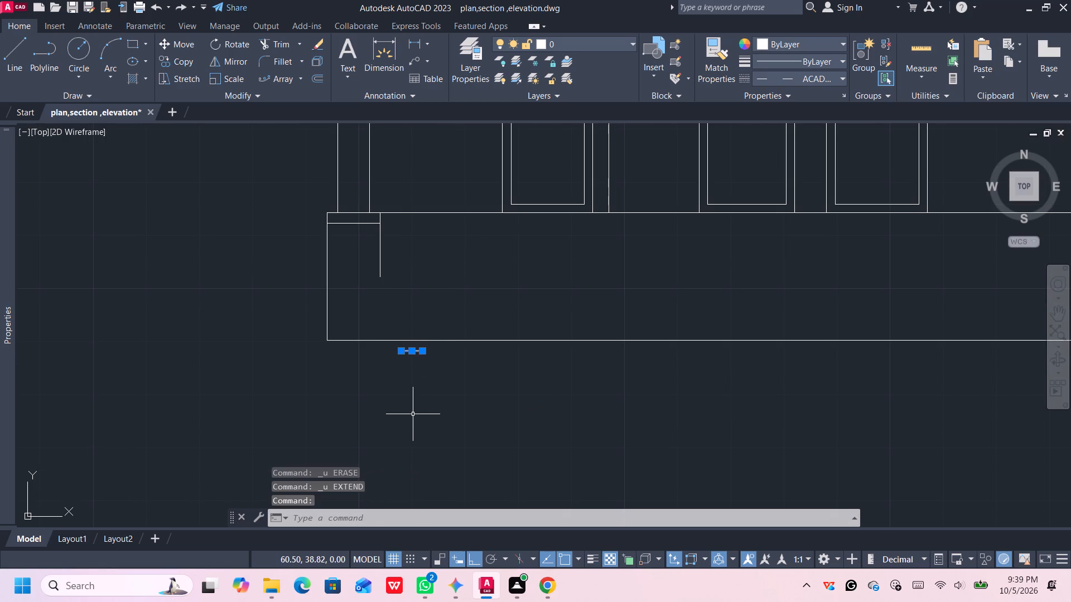
key("Delete")
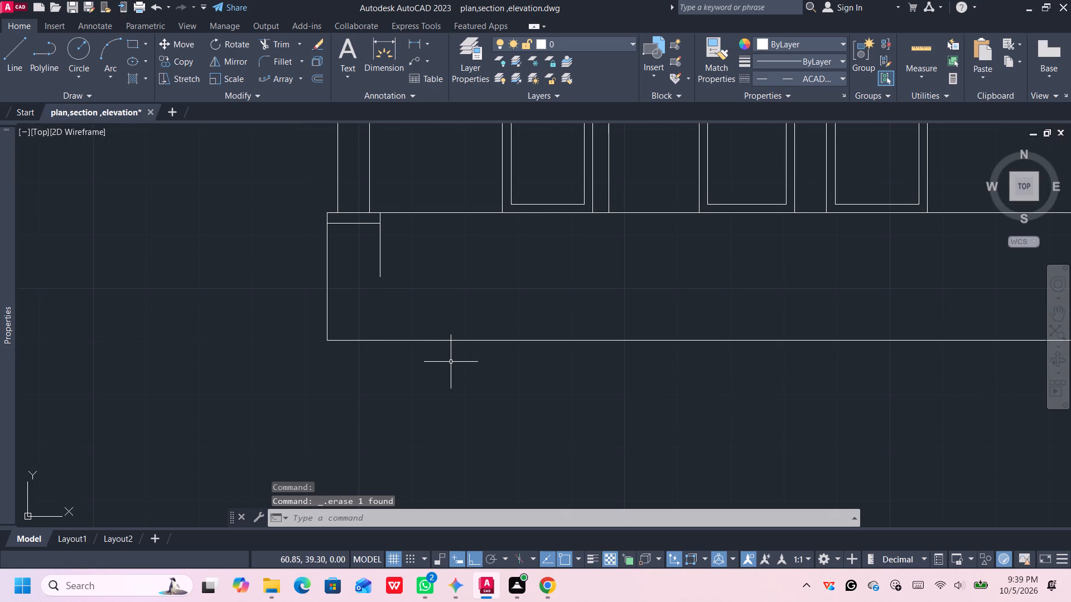
Move the plinth's base line from its left end up to the foot of the short vertical below the left column.
left_click(462, 341)
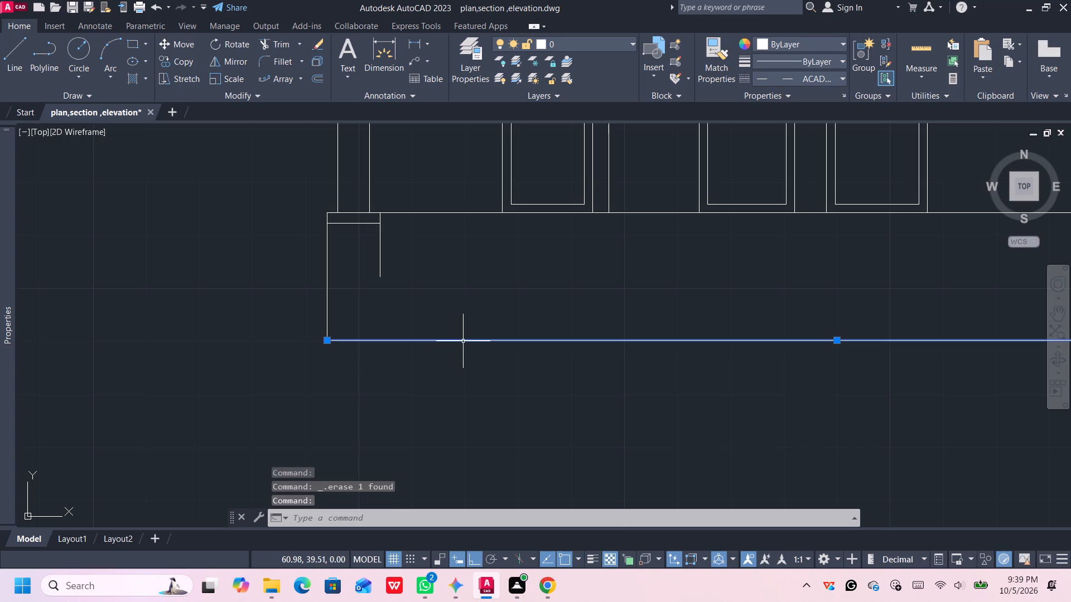
right_click(349, 342)
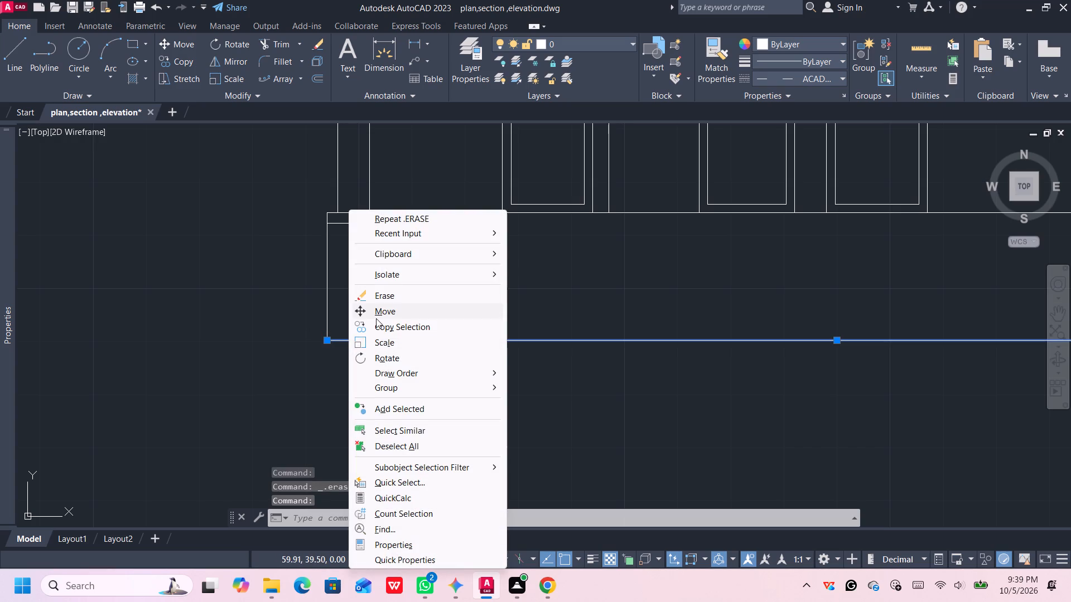
left_click(377, 312)
left_click(330, 341)
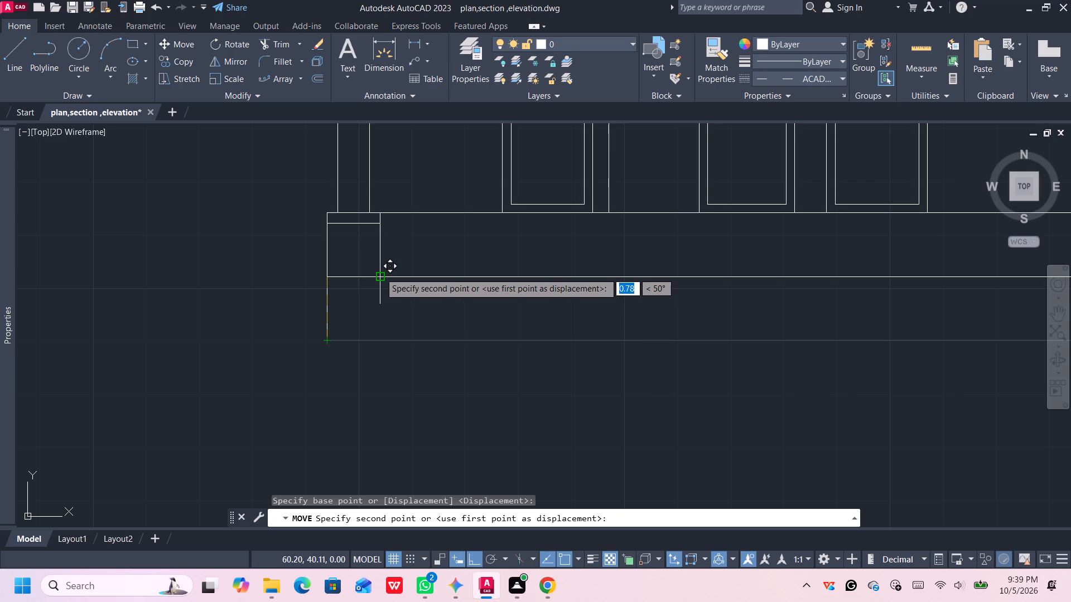
left_click(379, 272)
Examine the moved base line and the plinth's left corner against the whole elevation.
scroll(447, 353, "down", 1)
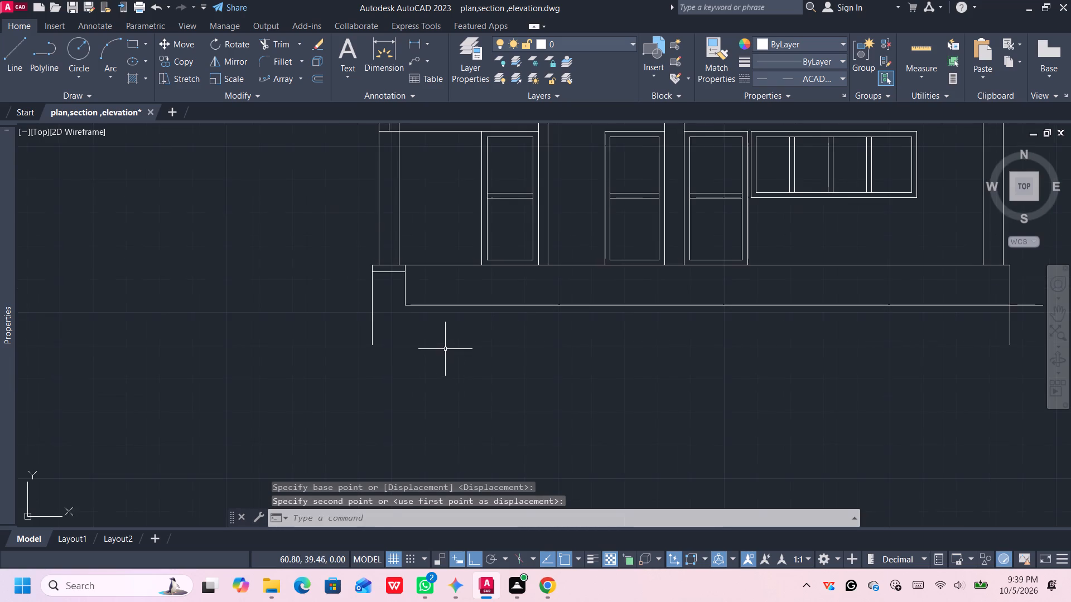
middle_click_drag(443, 347, 367, 330)
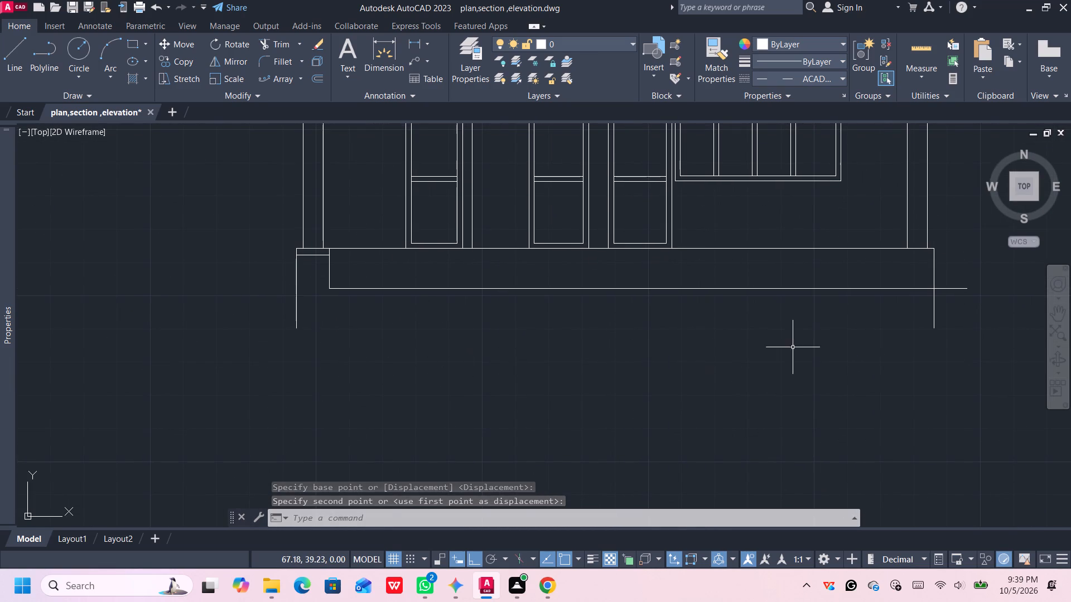
middle_click_drag(793, 347, 622, 390)
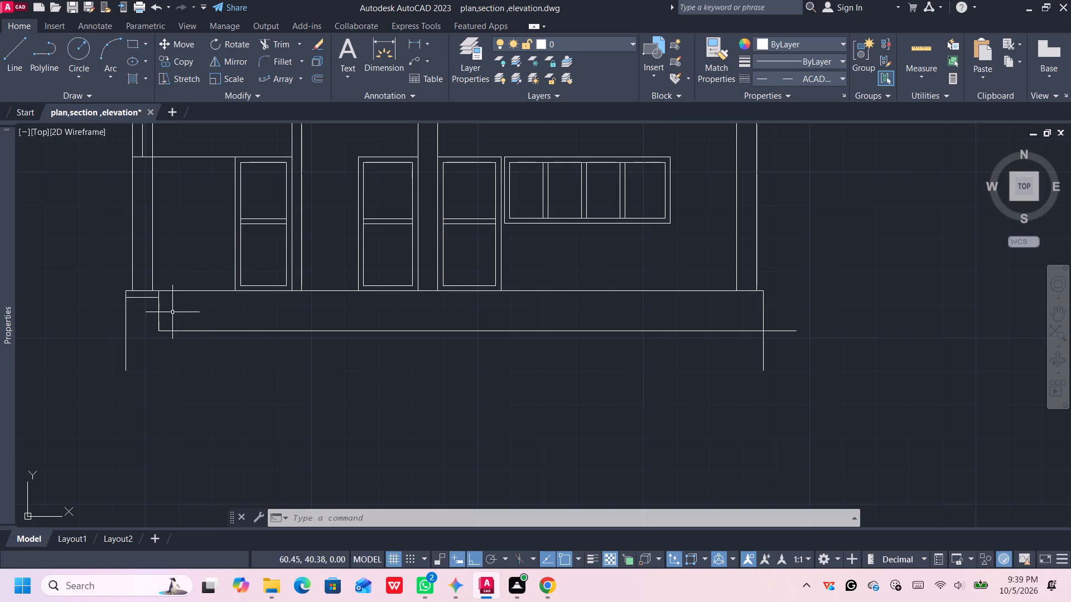
scroll(153, 310, "up", 2)
middle_click_drag(163, 304, 195, 334)
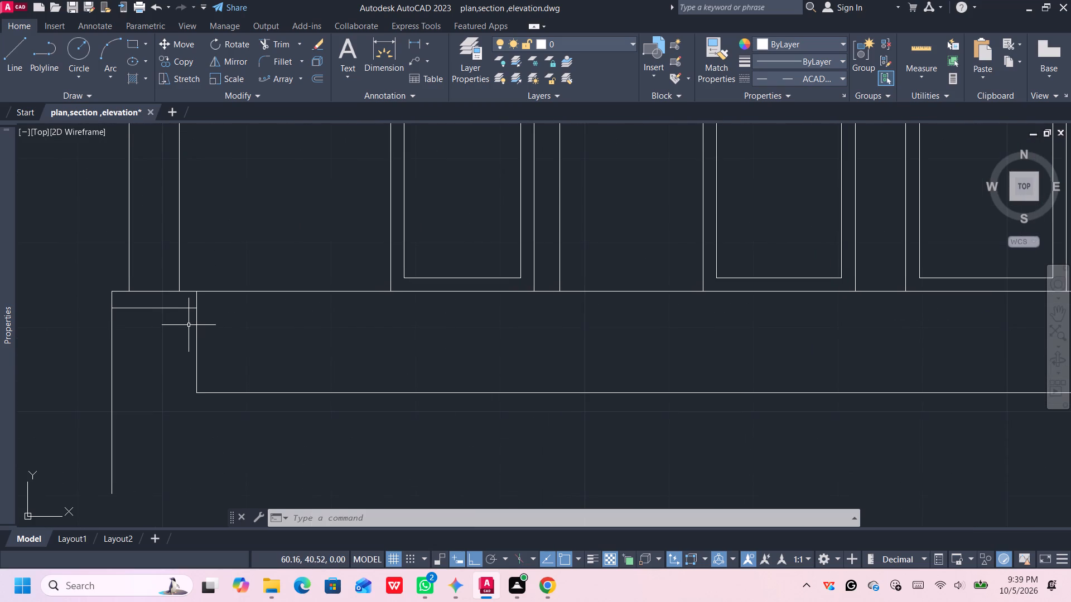
scroll(325, 380, "down", 2)
middle_click_drag(506, 388, 500, 387)
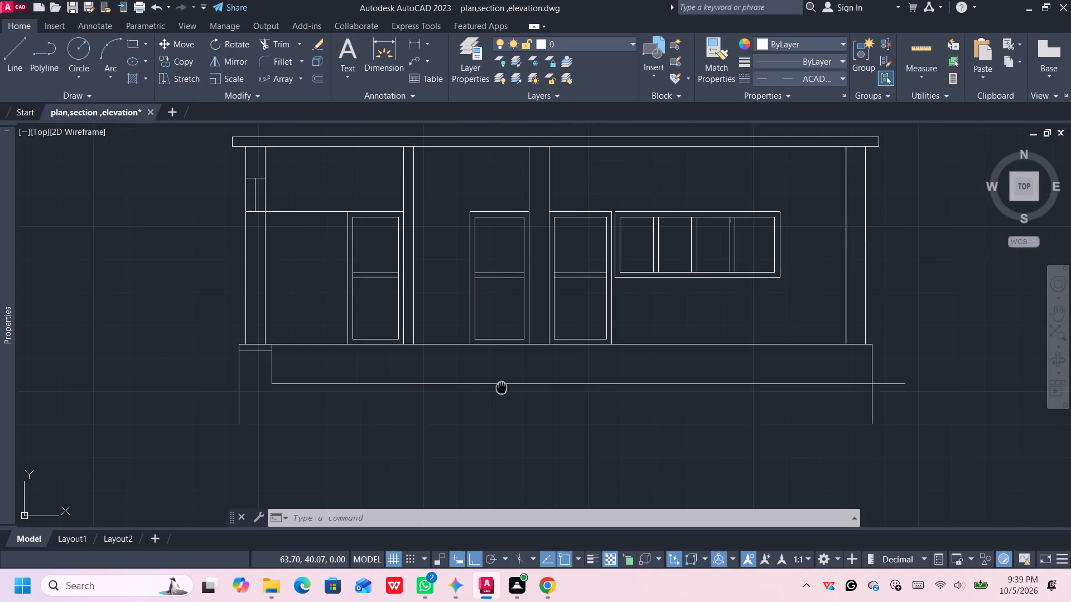
middle_click_drag(500, 387, 190, 407)
scroll(376, 400, "down", 1)
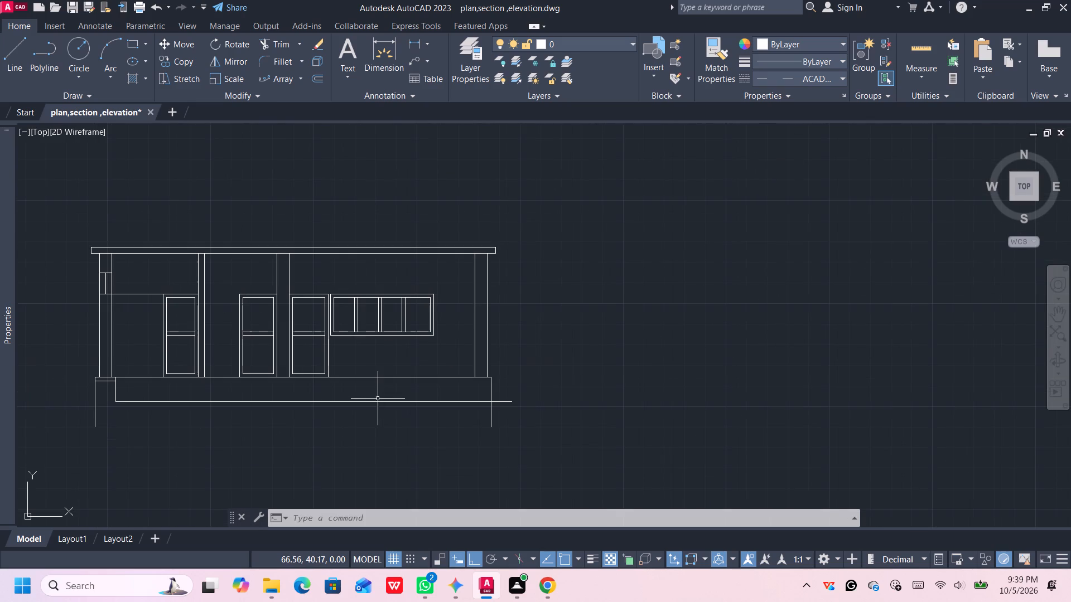
middle_click_drag(378, 399, 406, 389)
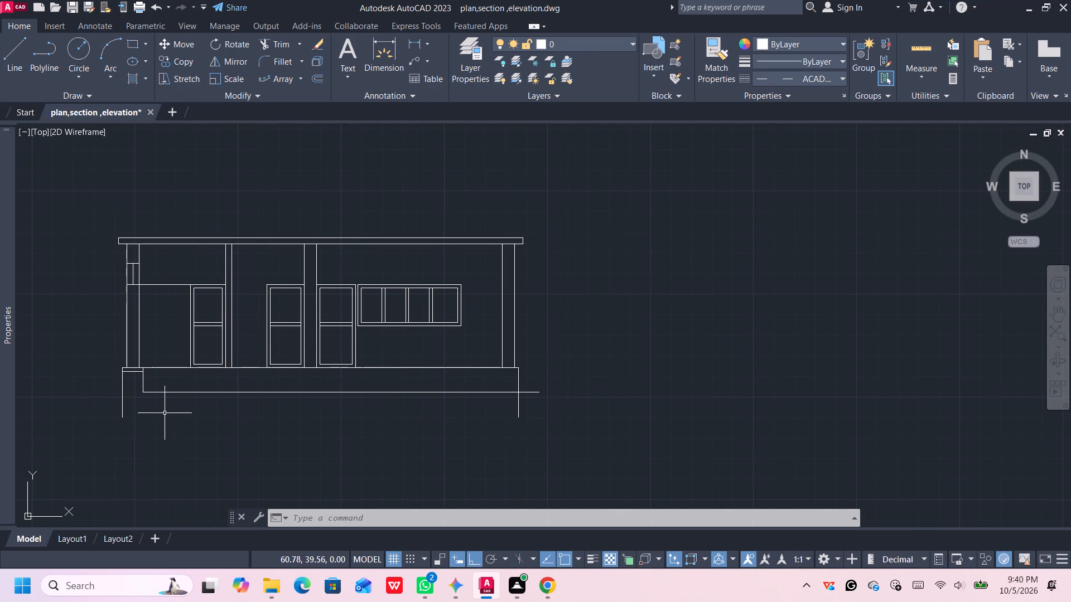
middle_click_drag(165, 416, 260, 417)
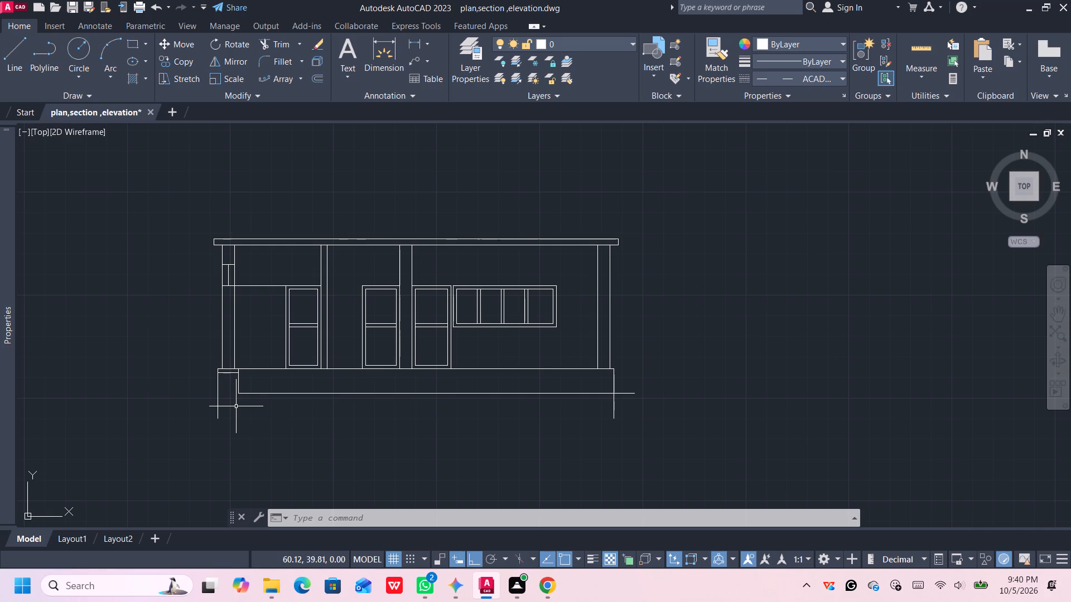
middle_click_drag(239, 399, 267, 405)
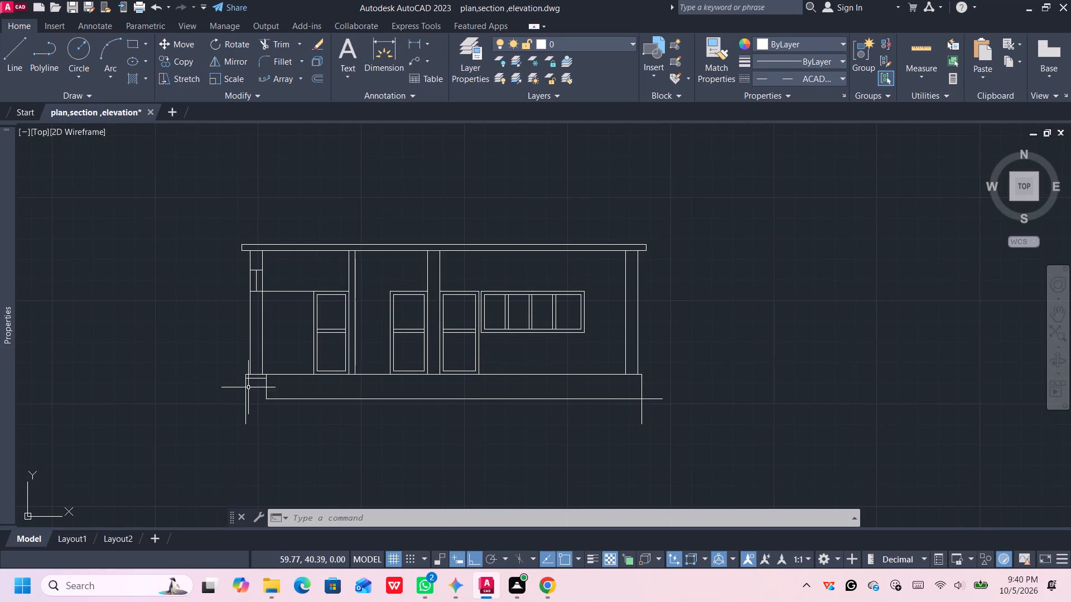
Erase the plinth's left edge, the leftover short vertical below it and the vertical dropping to the base line.
scroll(248, 386, "up", 2)
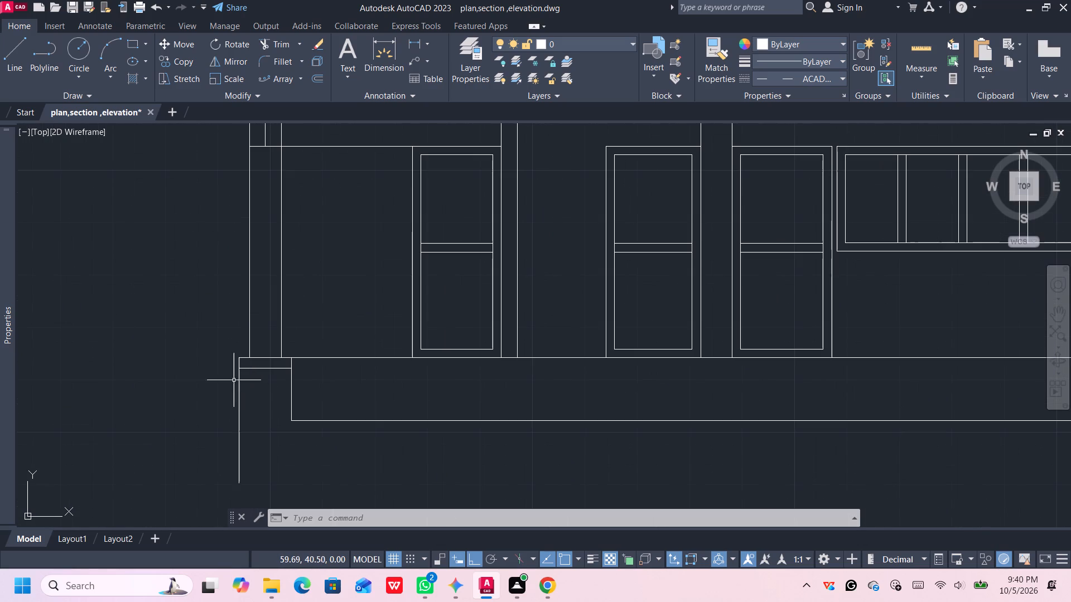
scroll(227, 376, "up", 2)
left_click(245, 353)
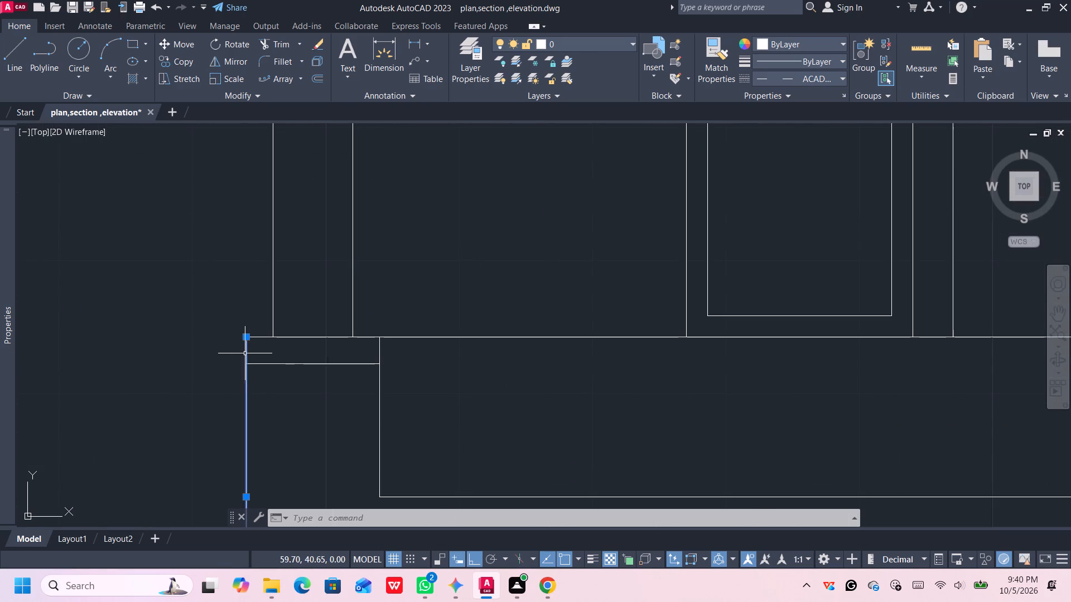
scroll(247, 354, "down", 2)
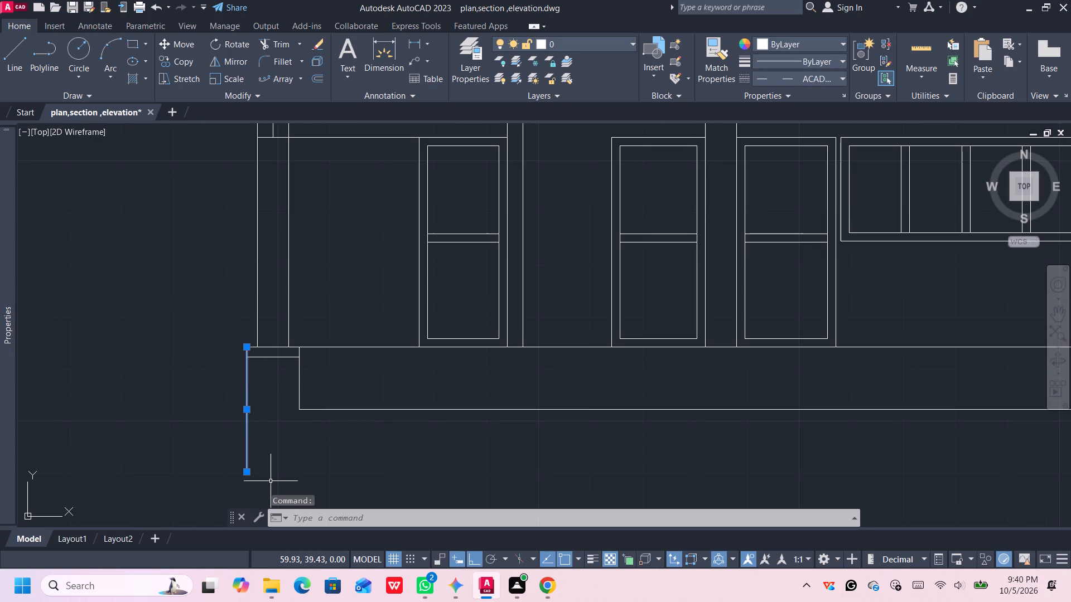
key("Delete")
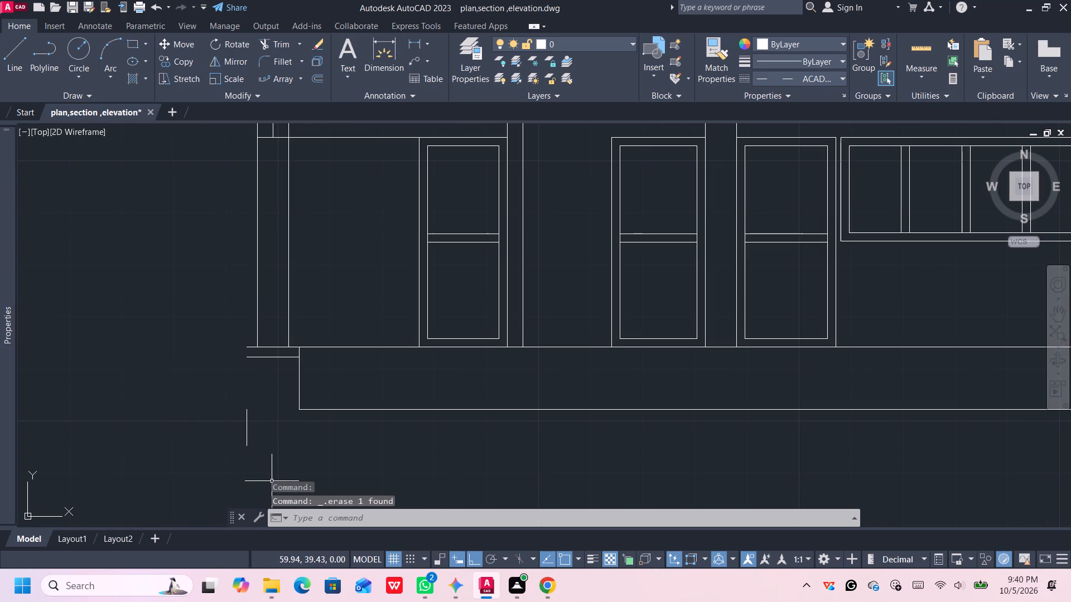
left_click(264, 412)
left_click(202, 452)
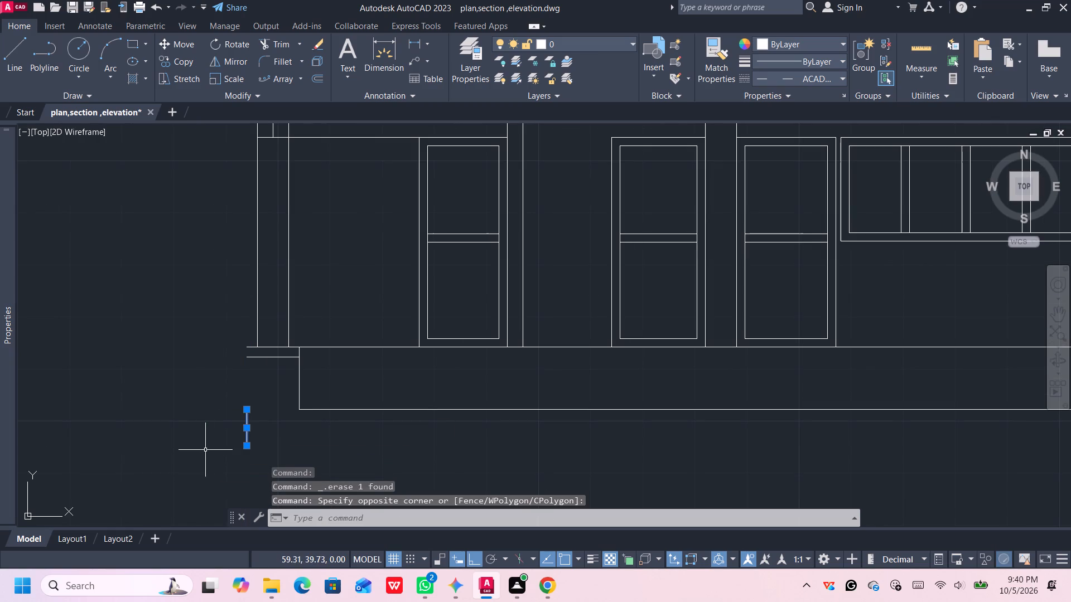
left_click(301, 373)
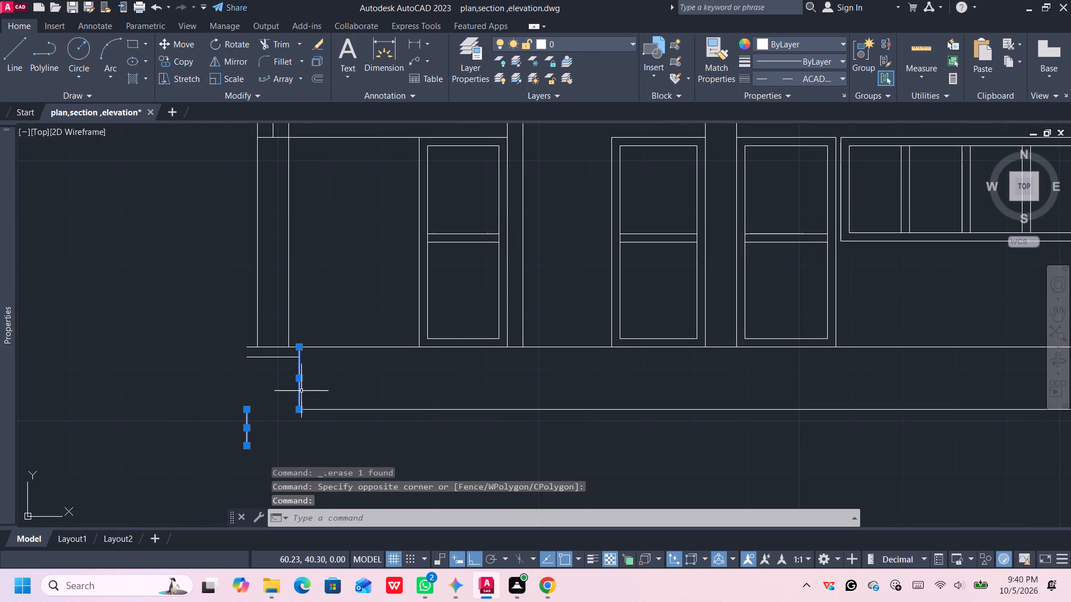
key("Delete")
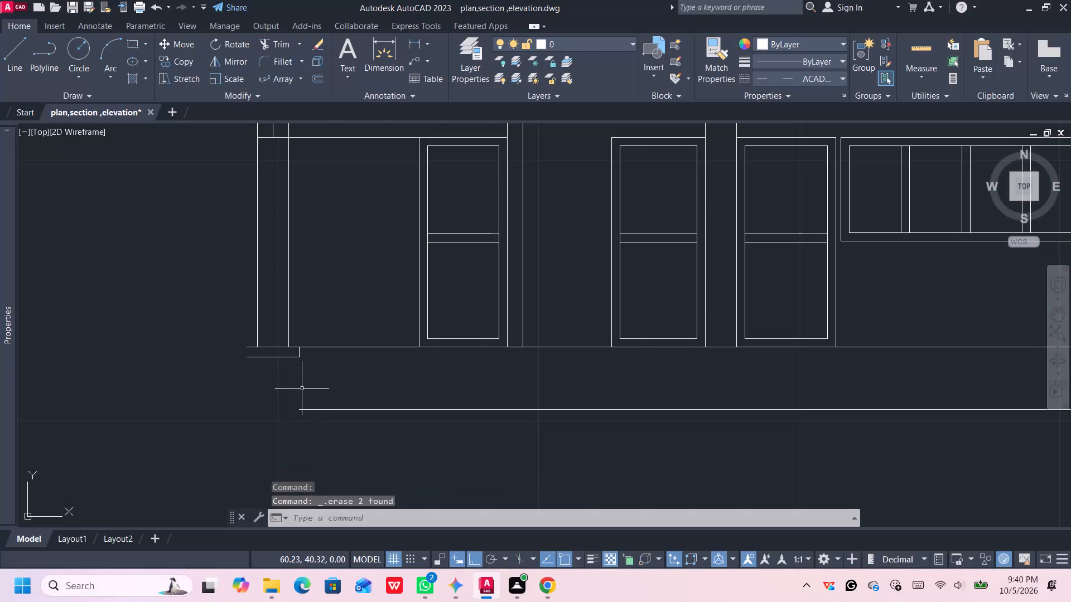
Erase the short vertical closing the ledge below the left column and the short horizontal segment at its top.
scroll(295, 357, "up", 2)
left_click(301, 348)
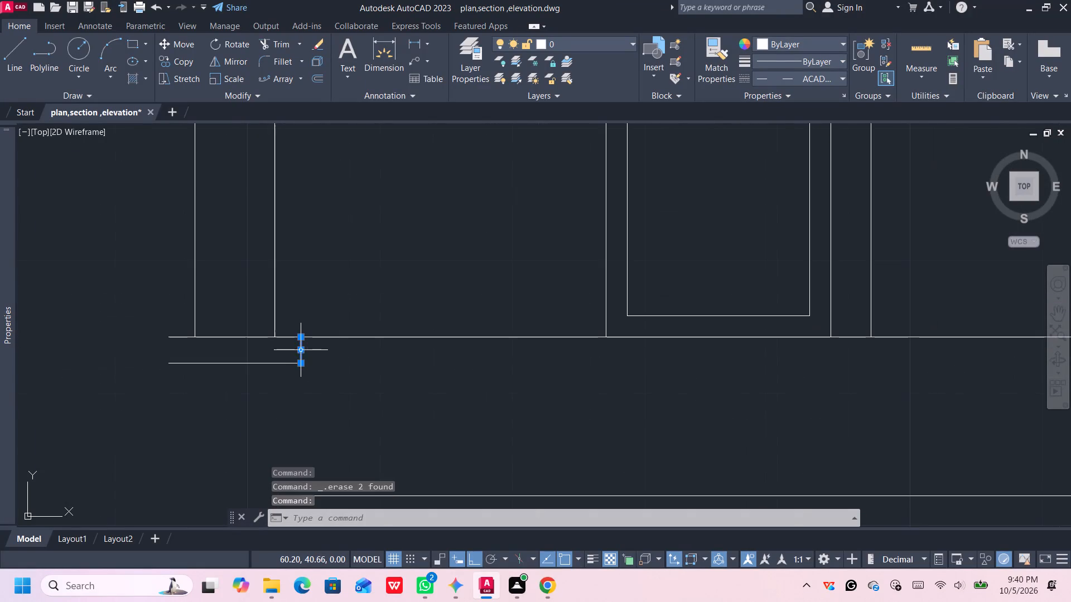
left_click(291, 338)
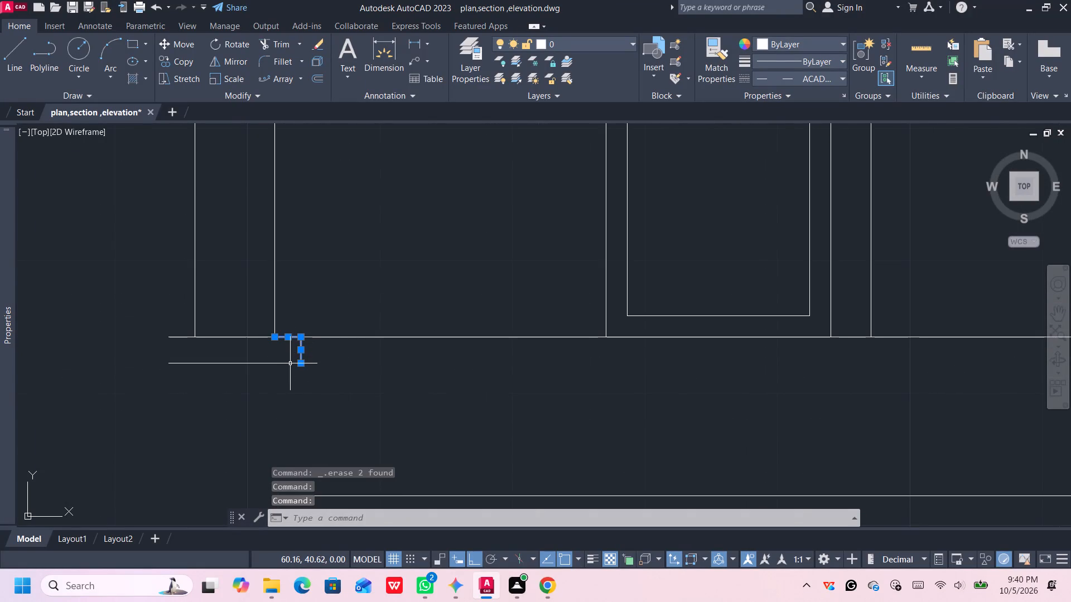
key("Delete")
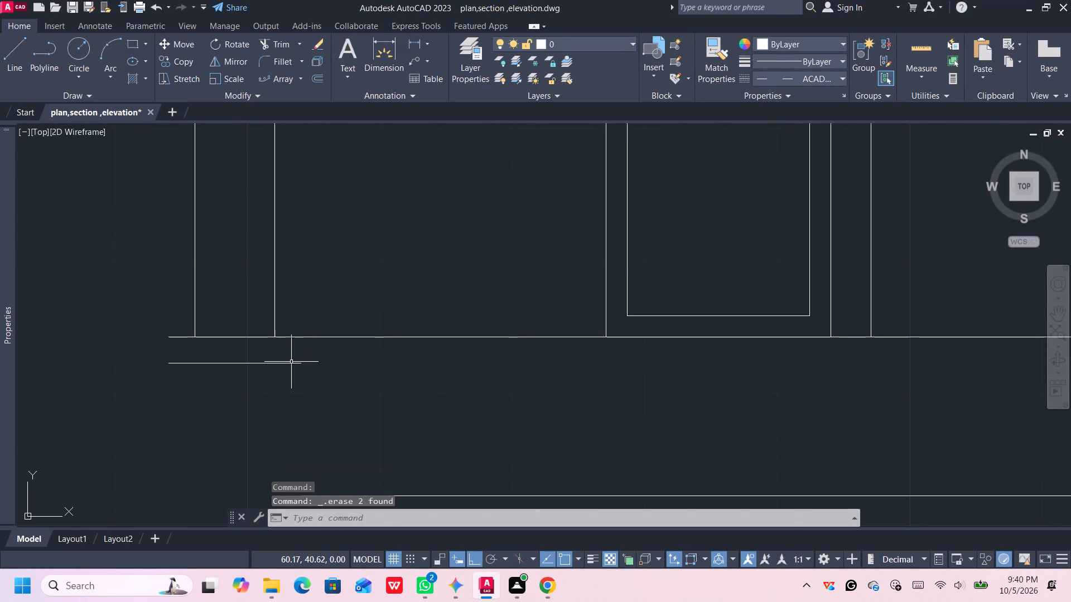
Draw a line from the left column's inner foot 0.05 right, continuing straight down to the ledge line.
key("l")
key("Return")
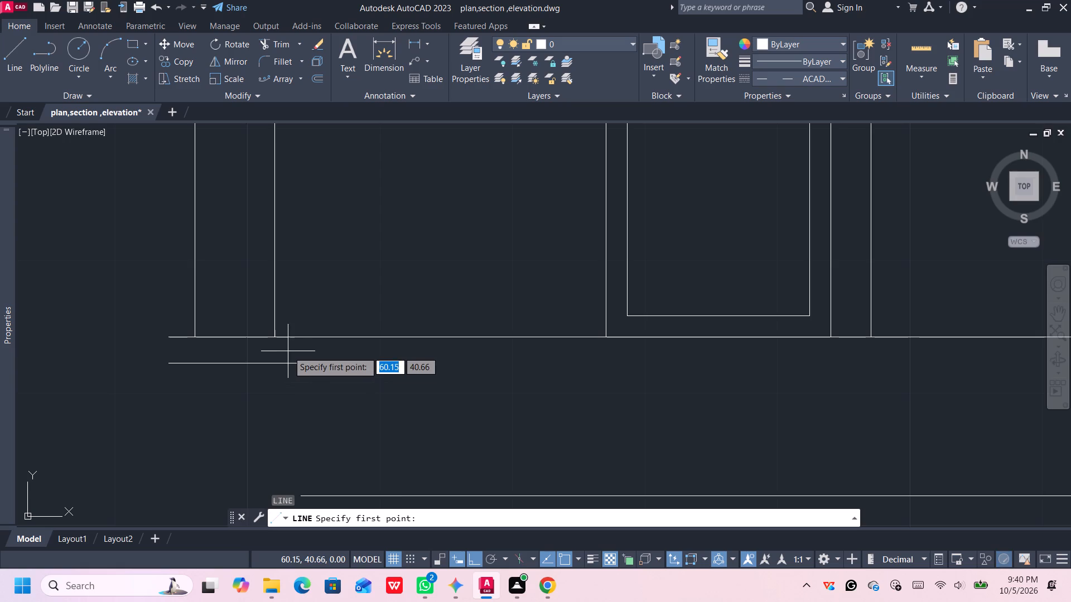
left_click(278, 337)
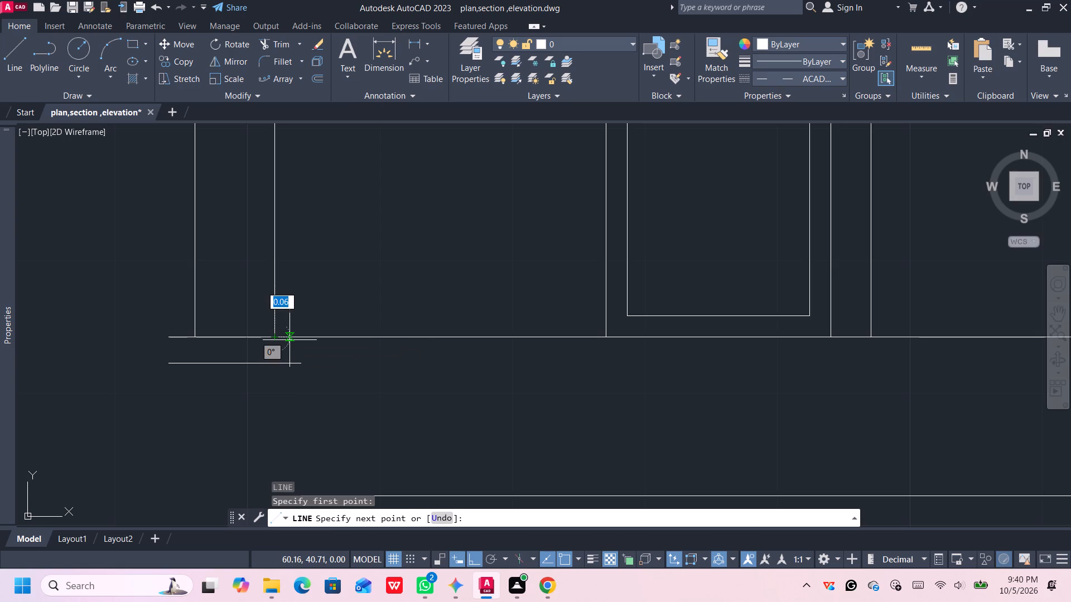
type("0.05")
key("Return")
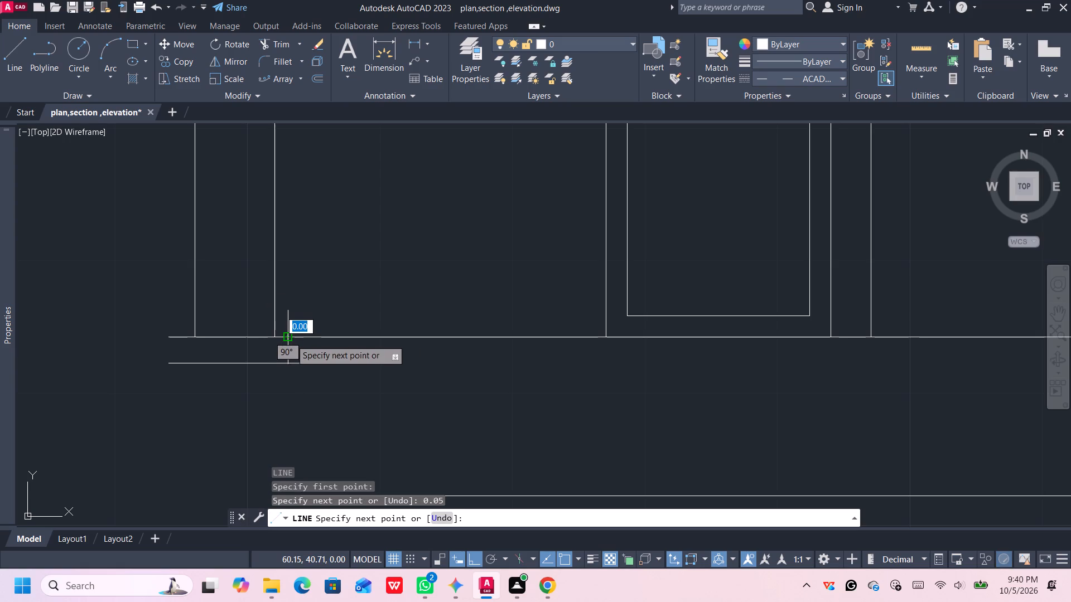
left_click(290, 360)
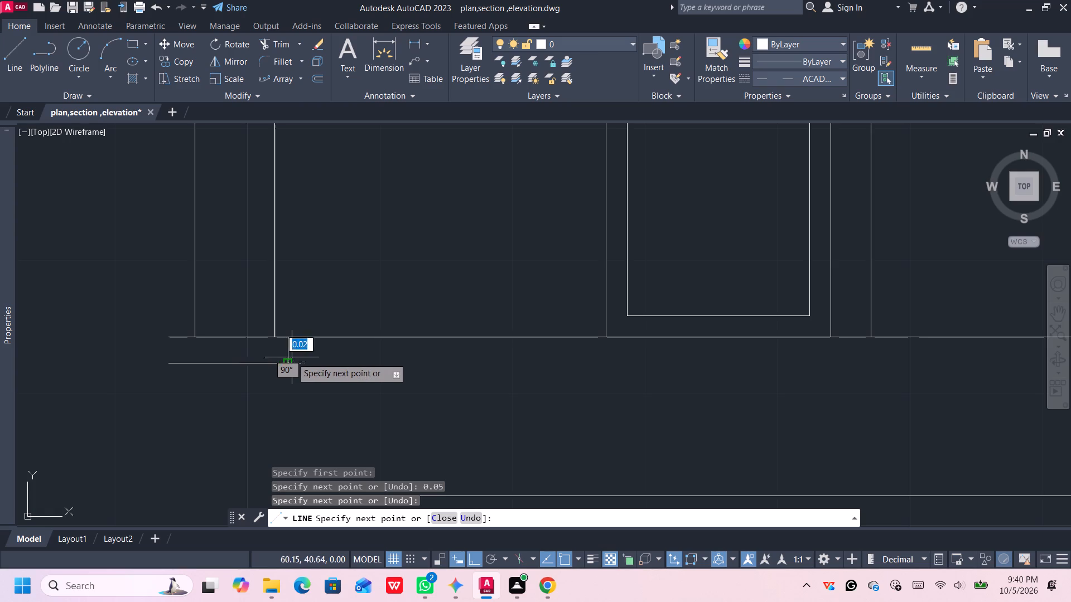
key("Return")
Trim the ledge line's overhang beyond the new short vertical.
type("tr")
key("Return")
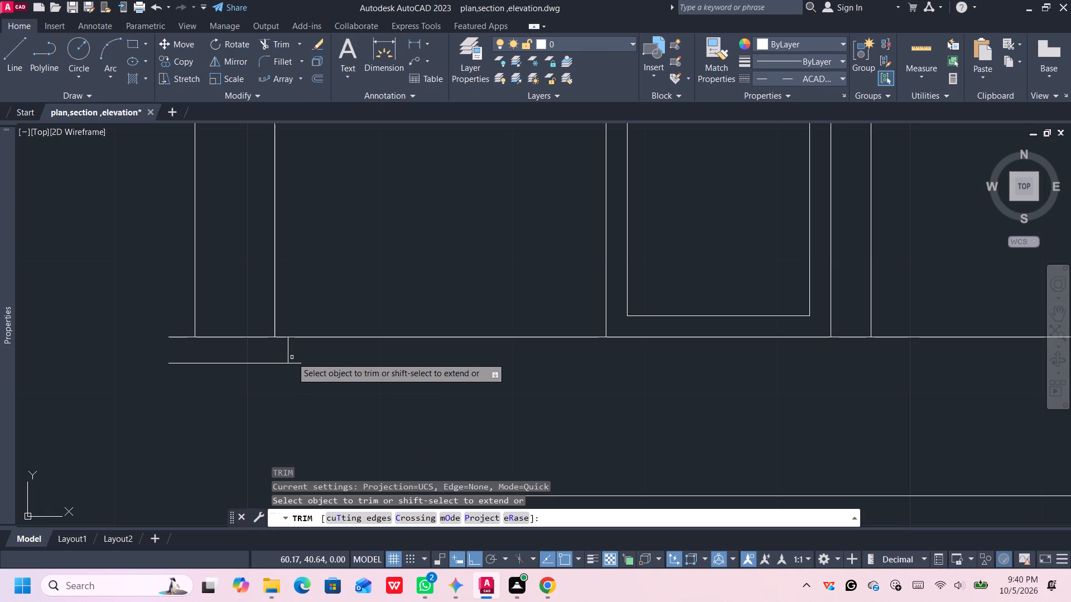
left_click(293, 363)
Trim the base line's overhang, the plinth's right edge and the plinth top line's projection past the right column.
scroll(303, 362, "down", 3)
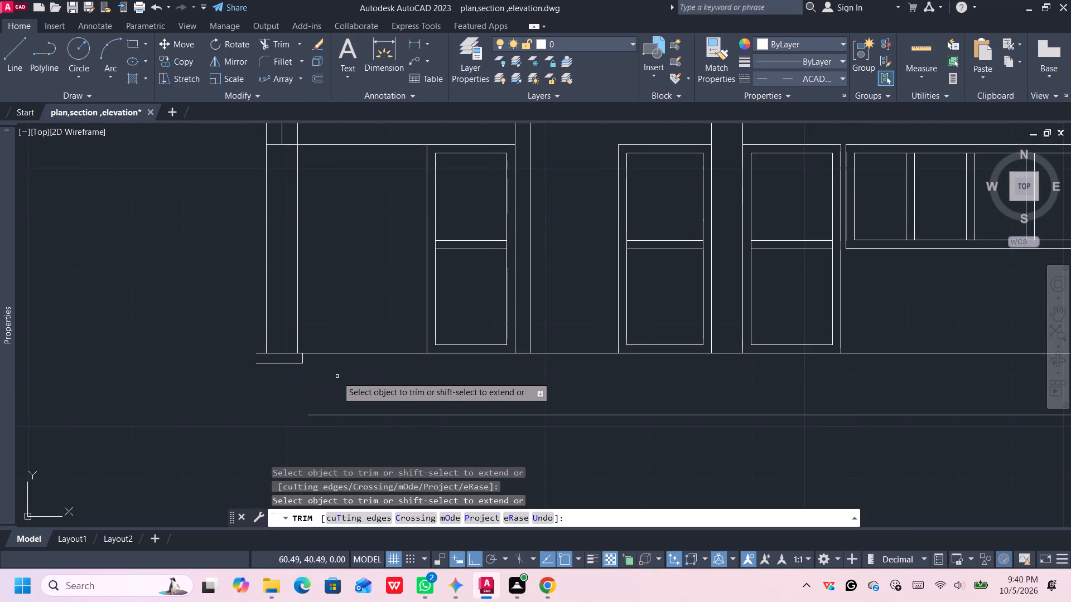
middle_click_drag(356, 376, 325, 361)
scroll(334, 366, "down", 3)
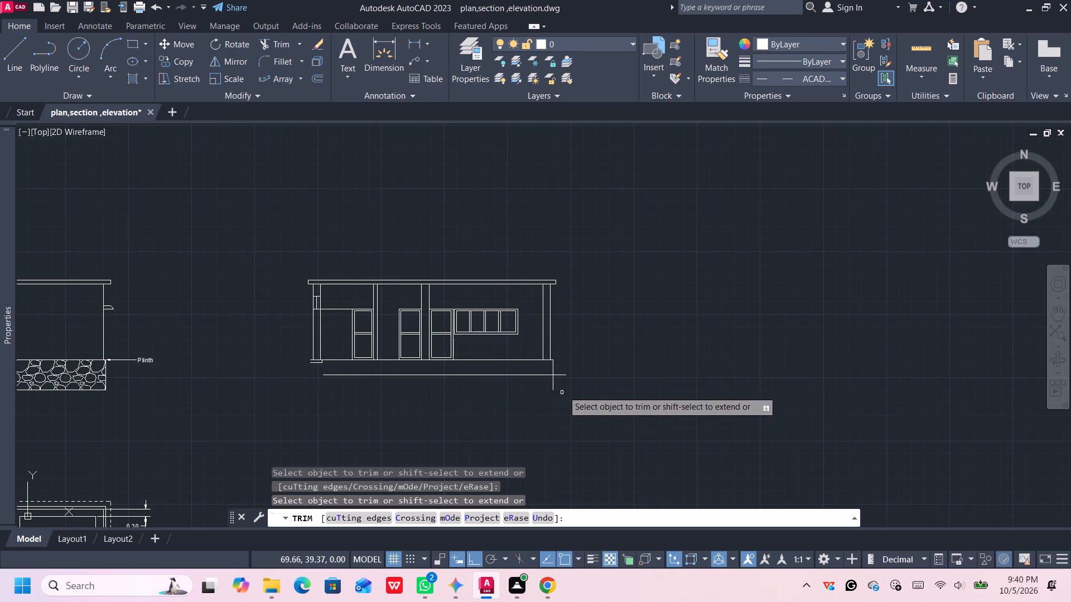
left_click(563, 376)
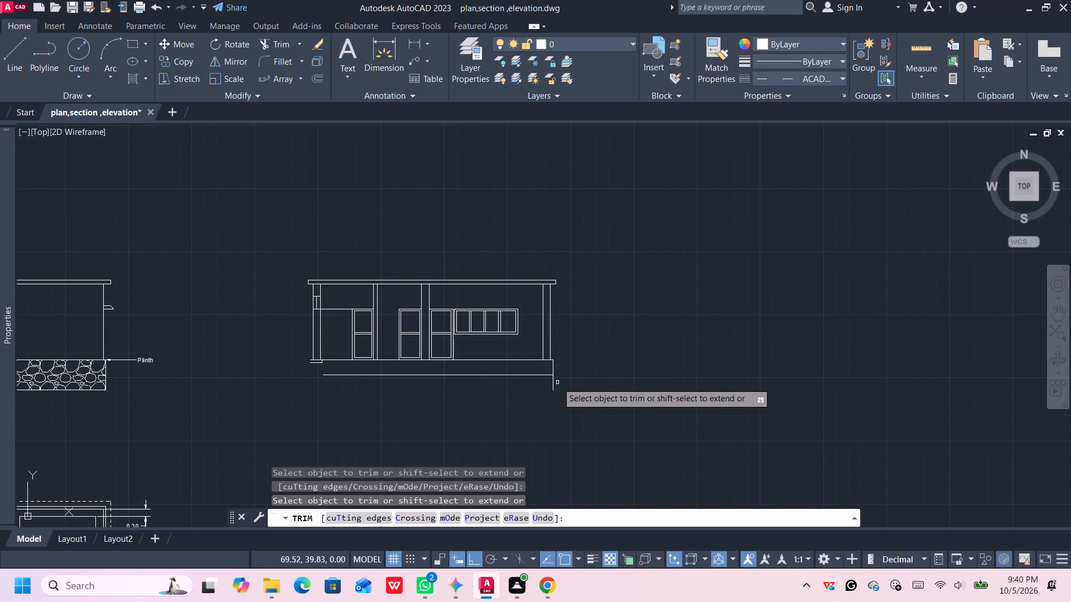
left_click(551, 386)
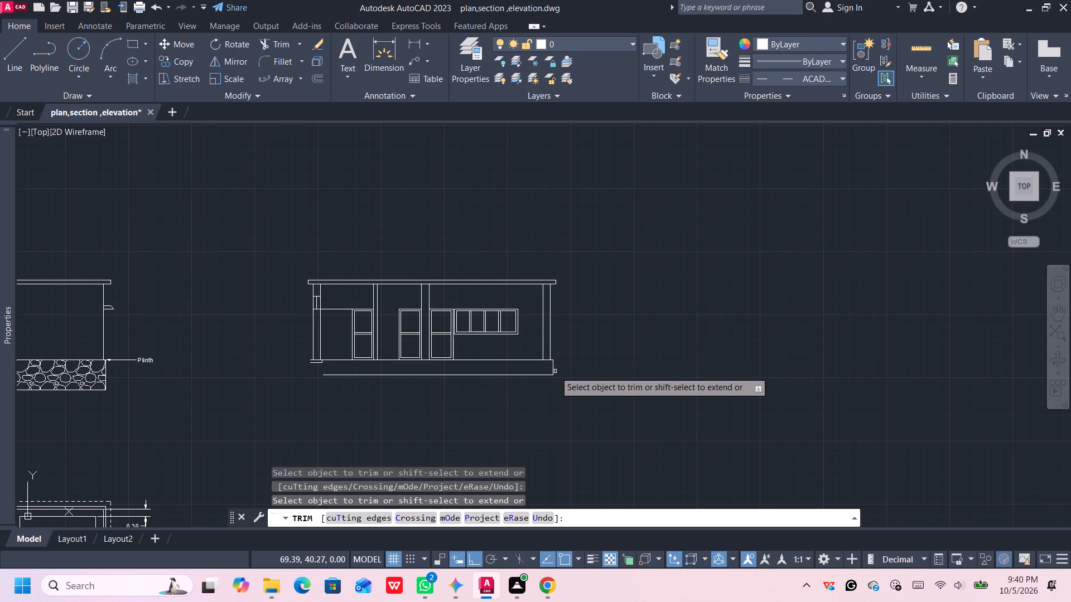
left_click(552, 367)
scroll(552, 369, "up", 3)
middle_click_drag(553, 365, 564, 387)
left_click(558, 357)
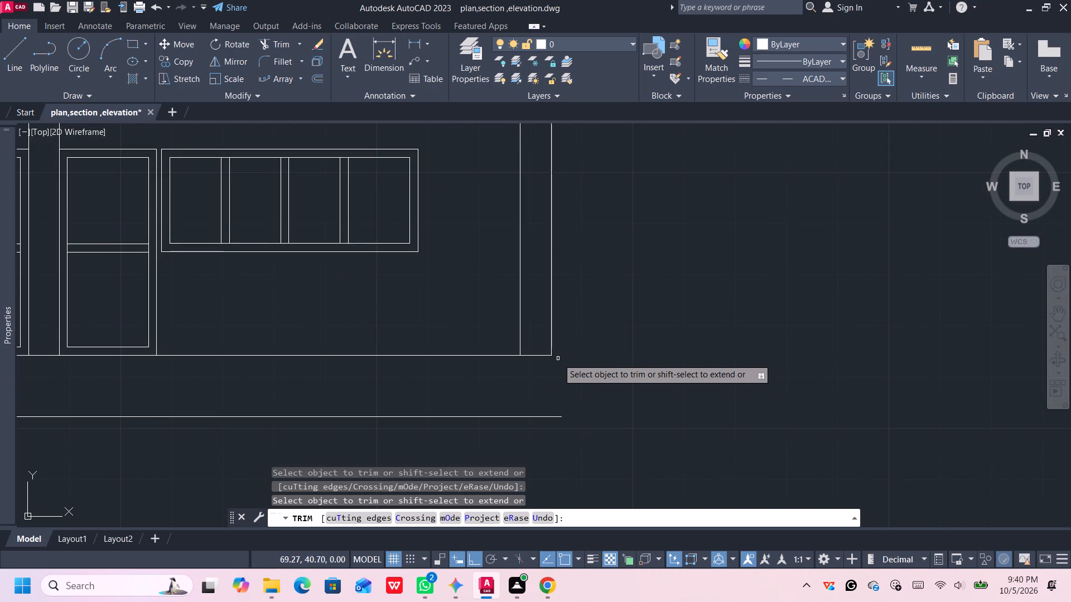
scroll(573, 408, "down", 3)
middle_click_drag(577, 405, 584, 404)
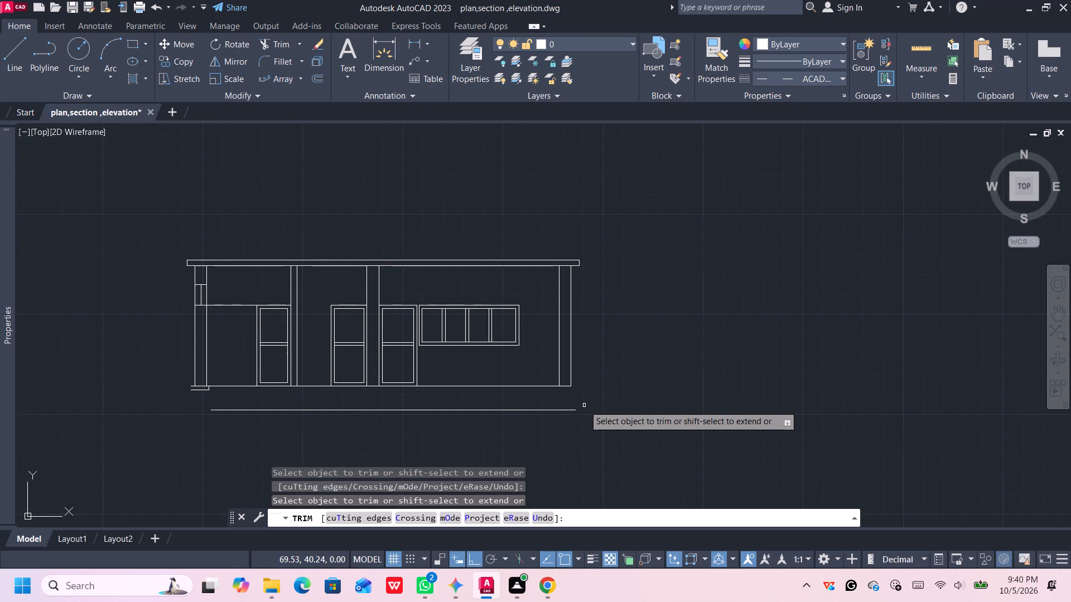
key("Escape")
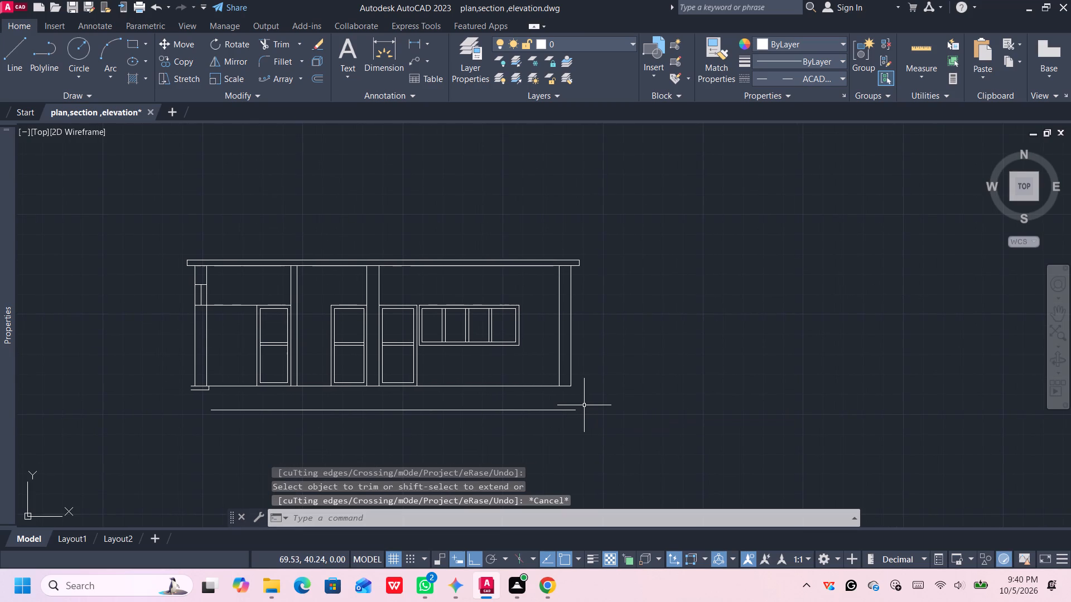
middle_click_drag(260, 402, 506, 376)
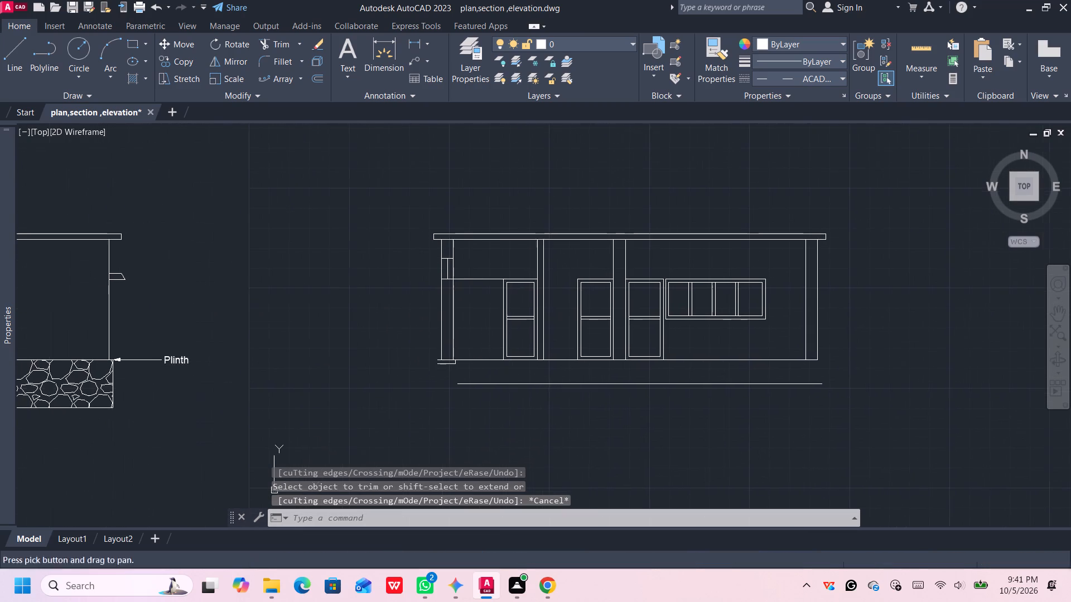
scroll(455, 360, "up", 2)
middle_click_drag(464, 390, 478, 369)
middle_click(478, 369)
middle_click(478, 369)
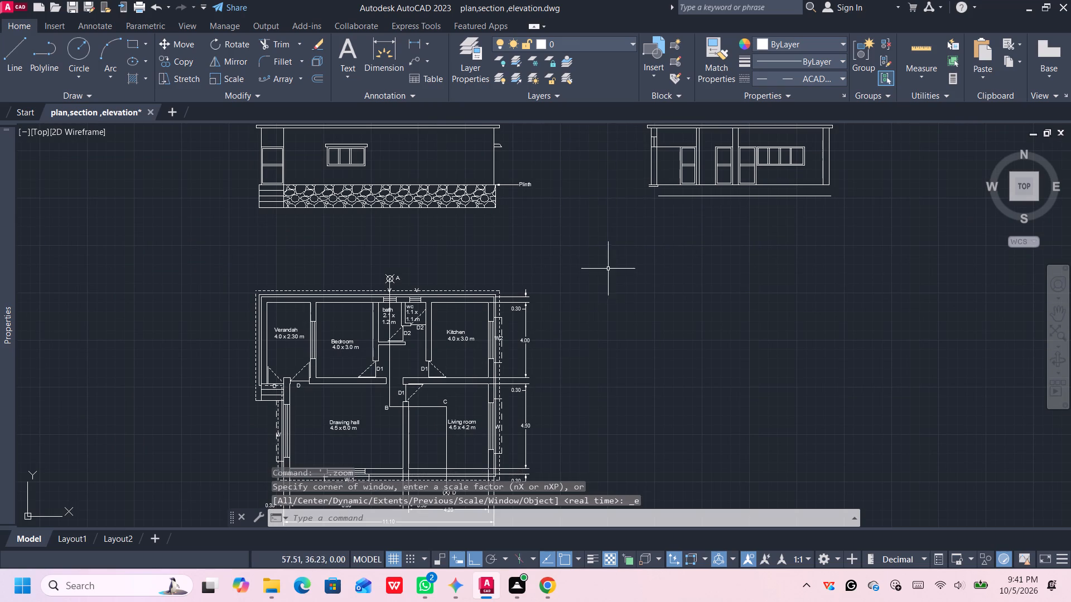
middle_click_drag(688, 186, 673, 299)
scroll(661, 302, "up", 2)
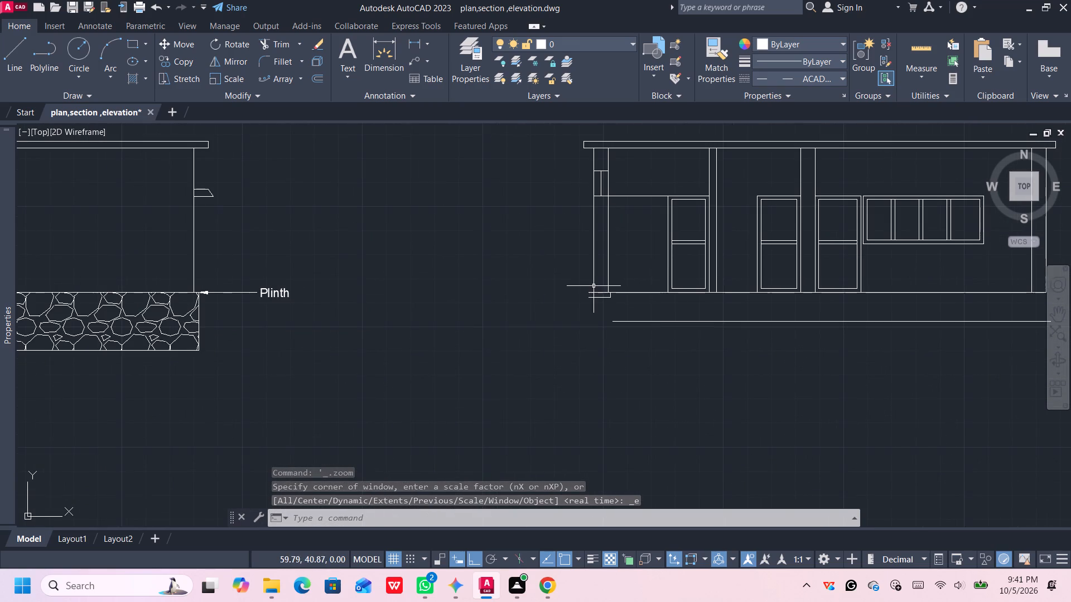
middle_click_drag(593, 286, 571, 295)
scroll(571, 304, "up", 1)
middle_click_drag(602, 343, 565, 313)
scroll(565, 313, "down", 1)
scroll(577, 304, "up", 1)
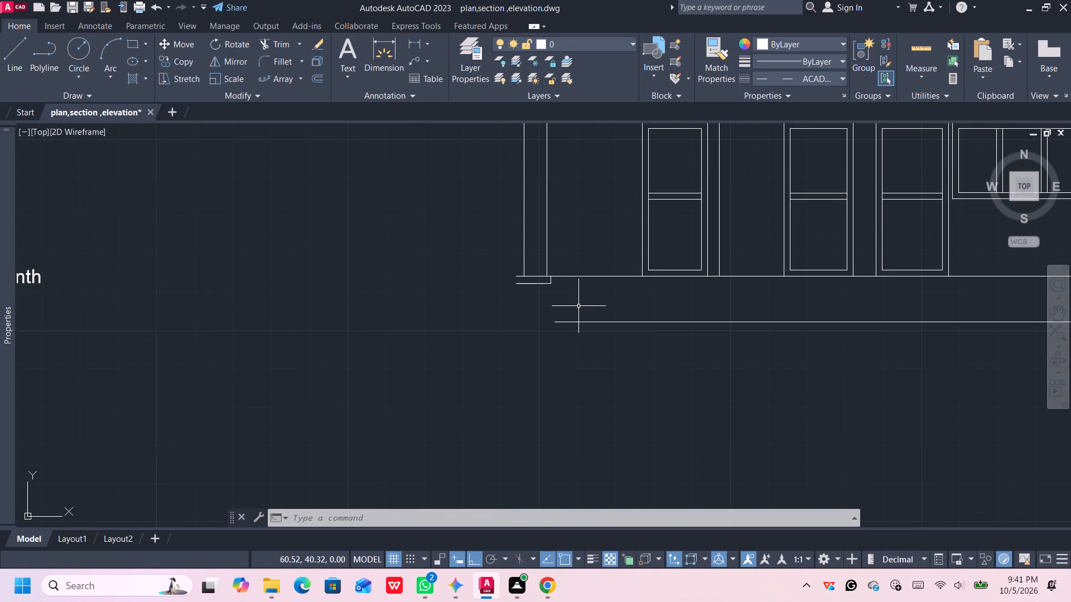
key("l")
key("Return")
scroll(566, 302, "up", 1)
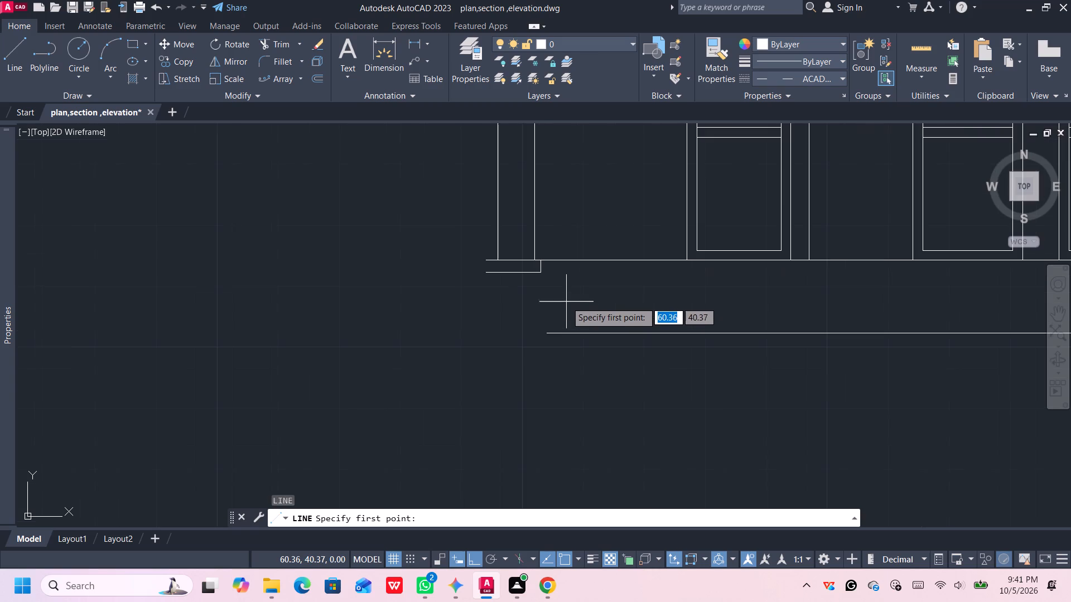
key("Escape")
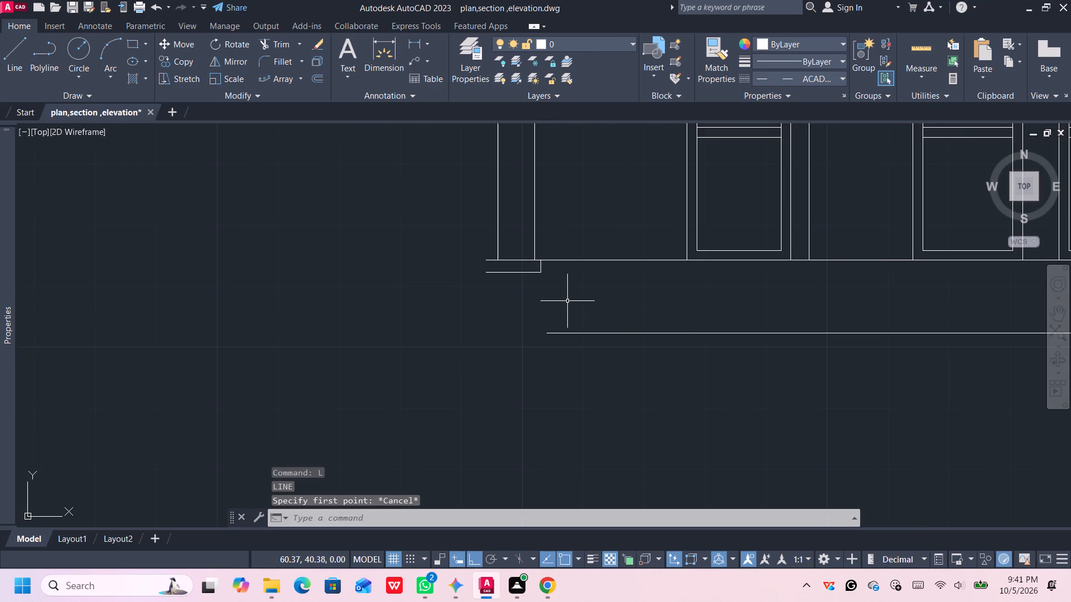
Trim the plinth top line's overhang beyond the outer face of the left column.
type("tr'")
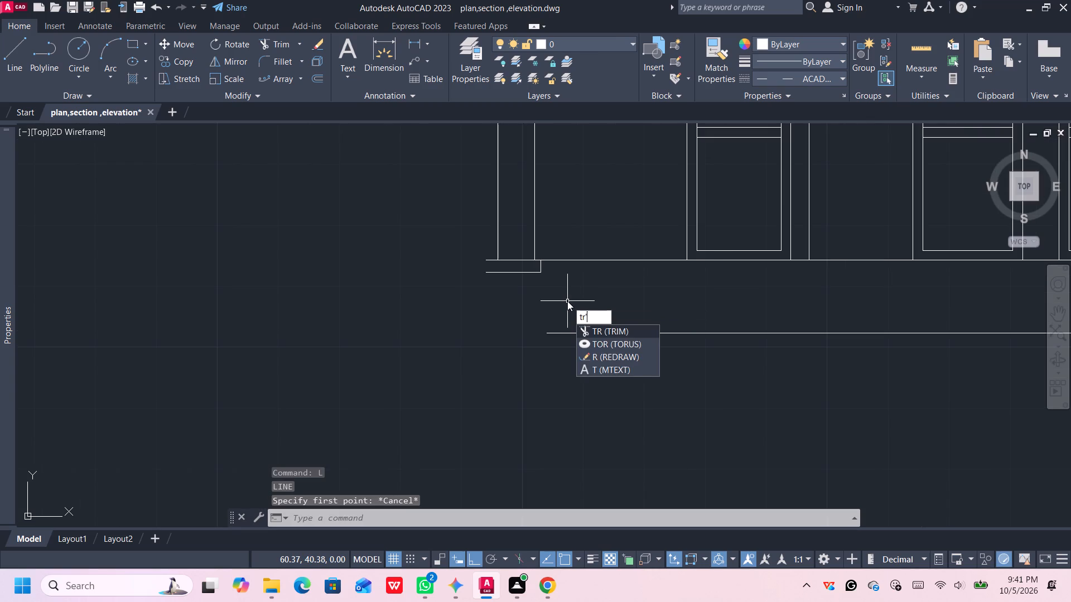
key("BackSpace")
key("Return")
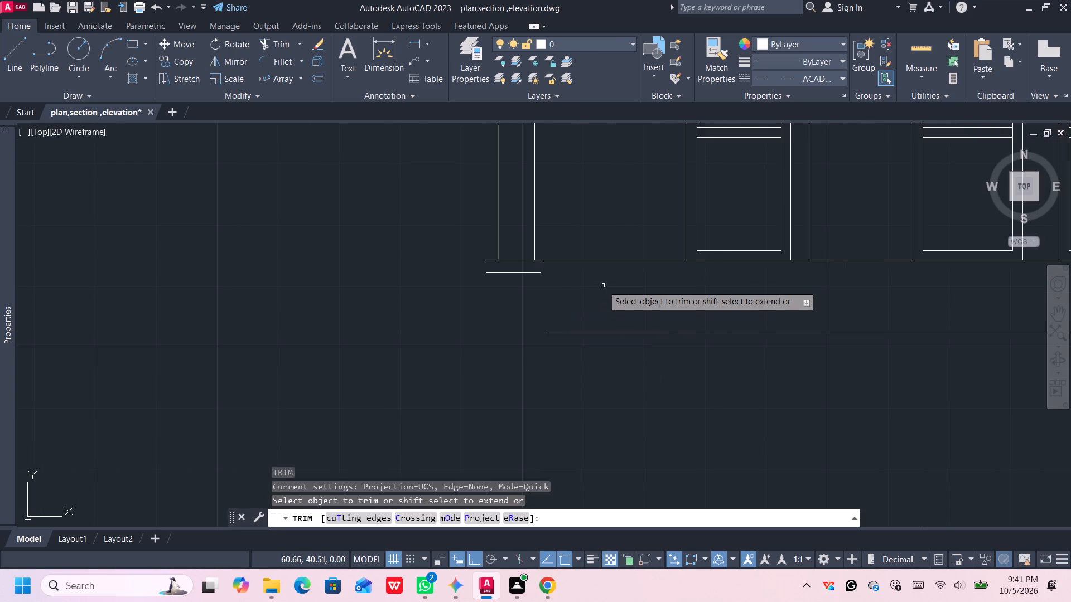
left_click(487, 261)
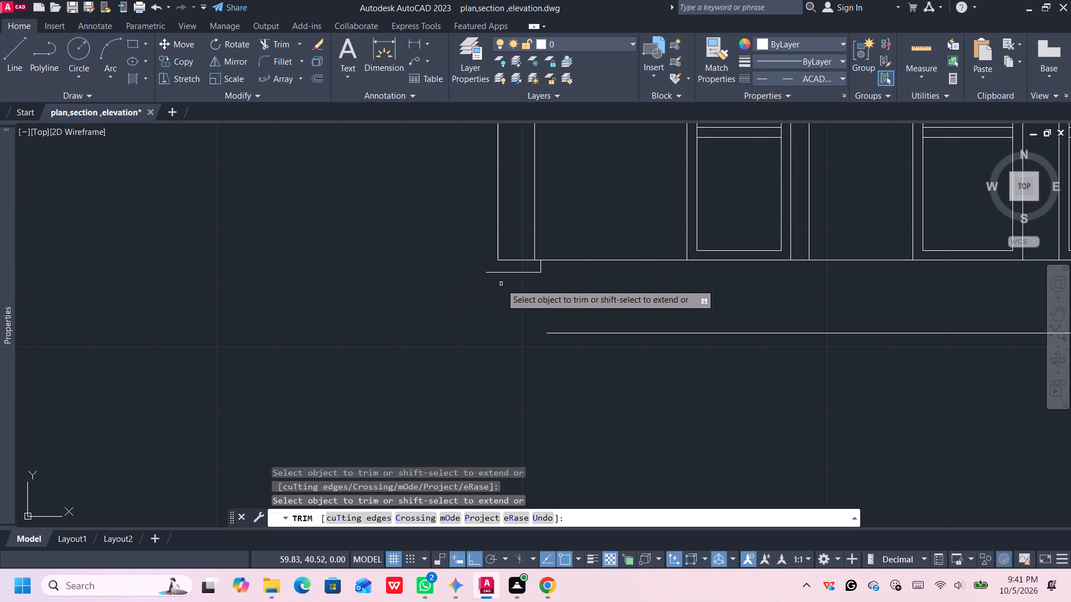
middle_click(501, 283)
middle_click(500, 283)
middle_click(503, 287)
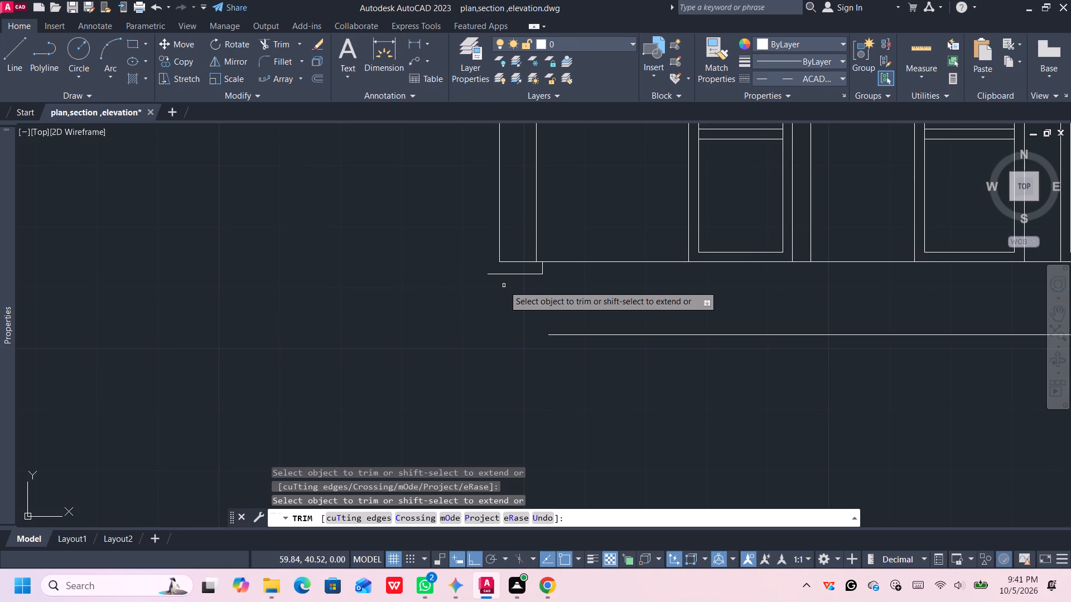
scroll(504, 285, "up", 1)
key("Escape")
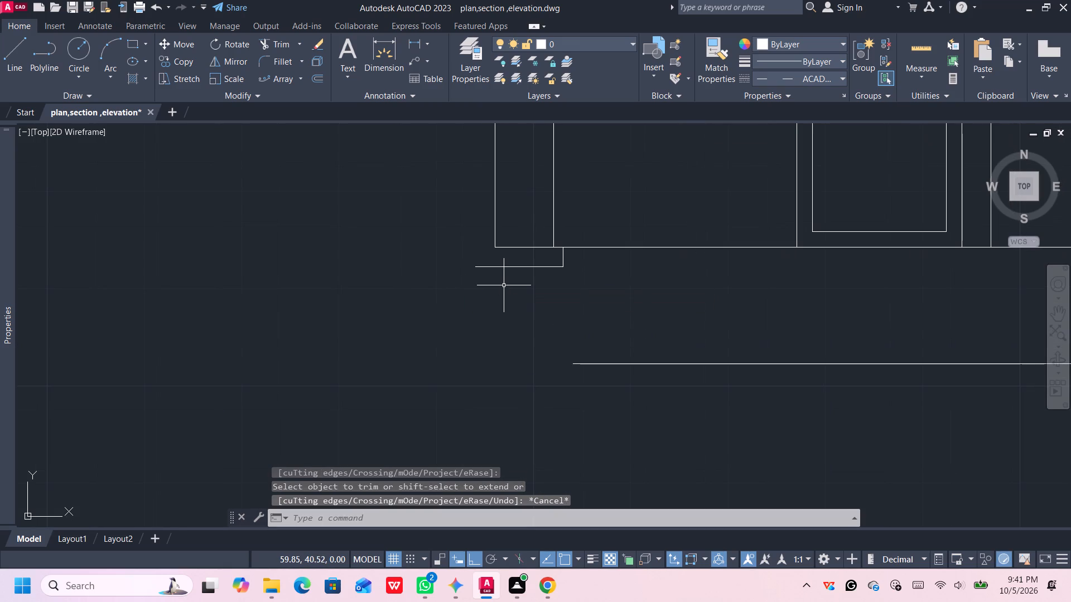
Draw a stepped line from the left column's outer foot: 0.05 left, 0.6 down, 0.05 left and 0.35 down.
key("l")
key("Return")
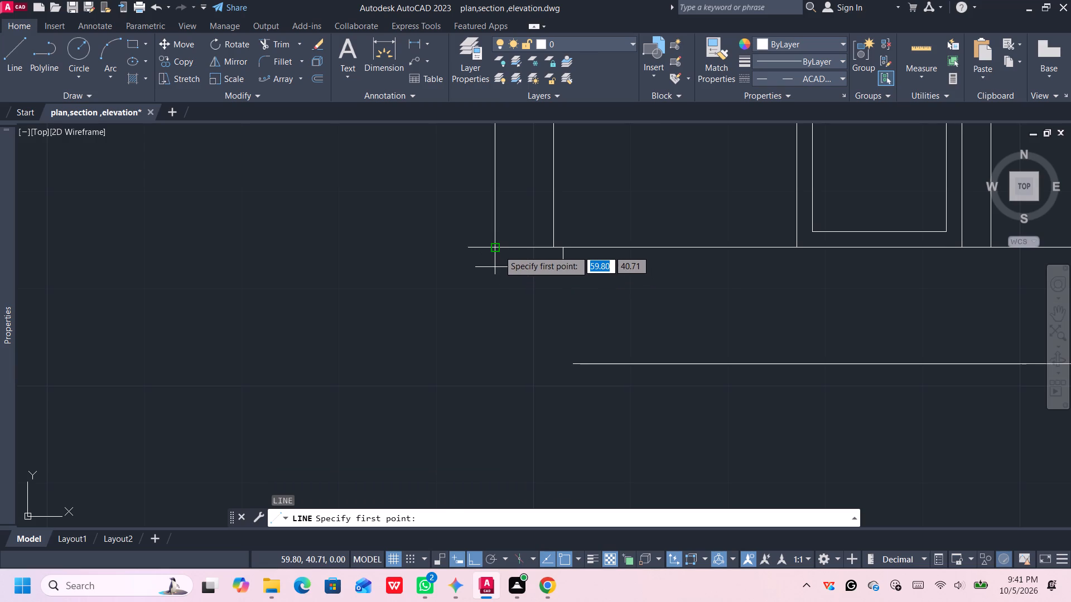
left_click(499, 250)
type("0.05")
key("Return")
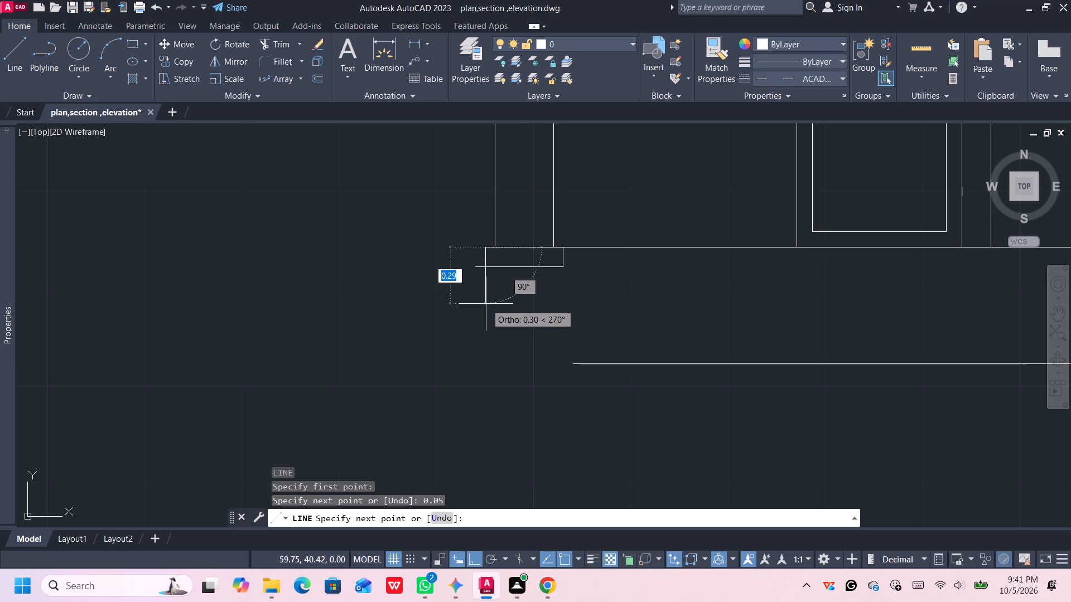
type("0.6")
key("Return")
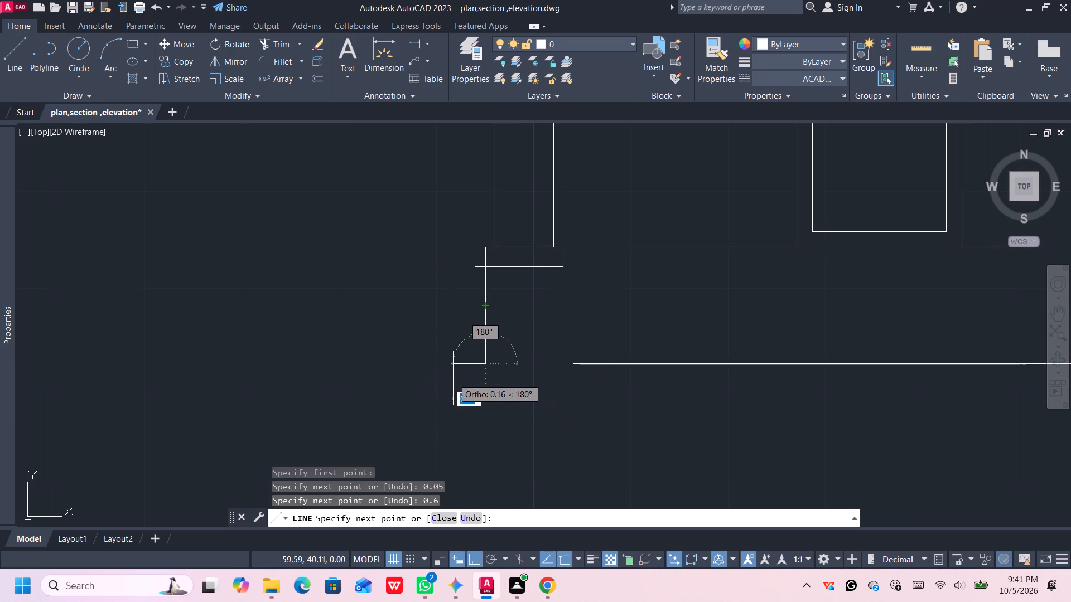
type("0.")
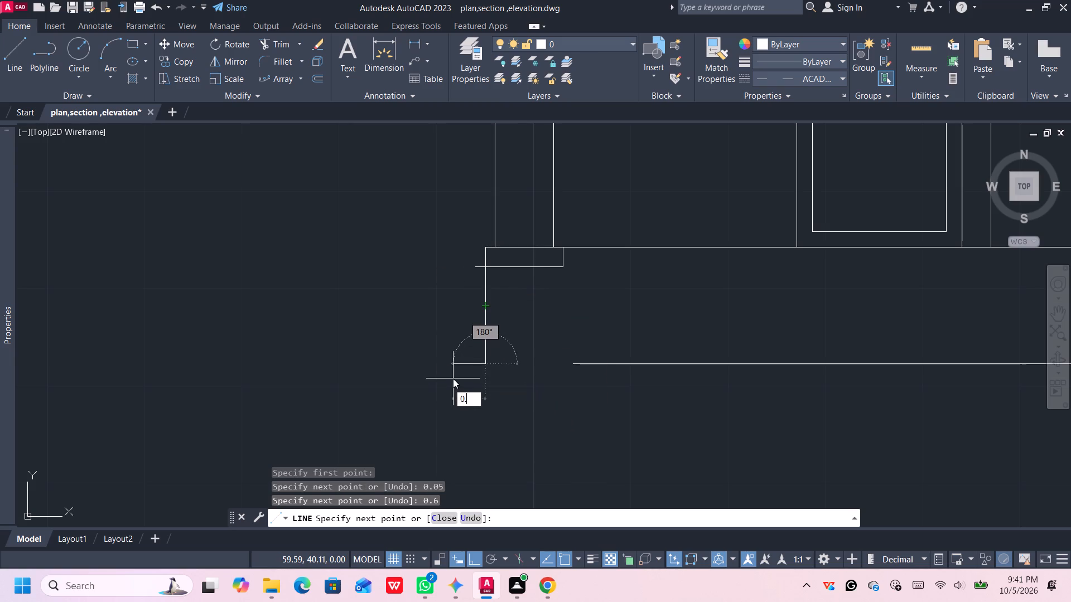
type("05")
key("Return")
scroll(489, 466, "down", 1)
middle_click_drag(487, 456, 480, 449)
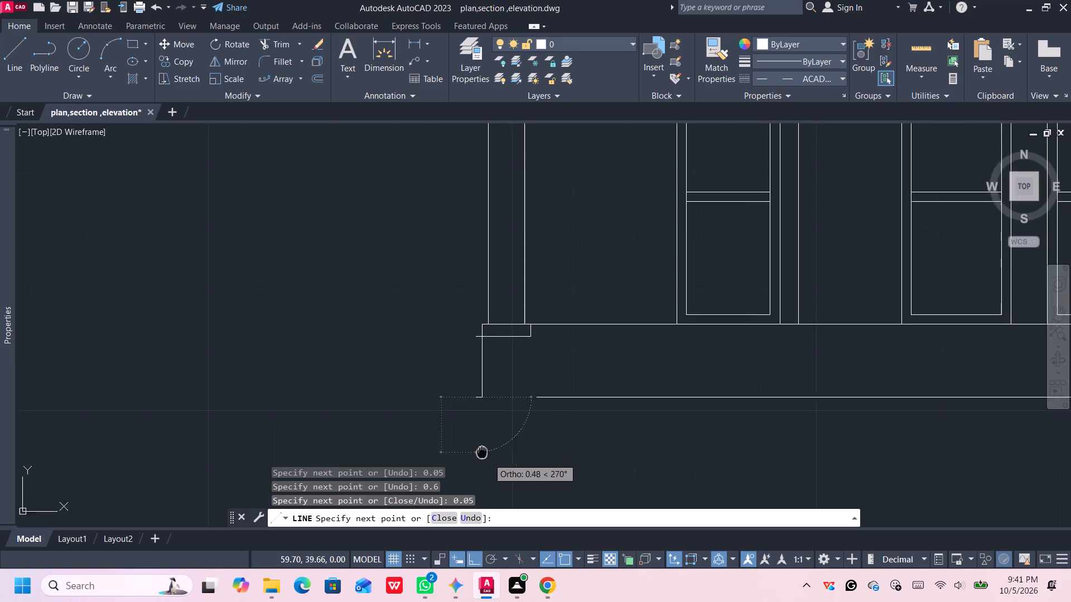
middle_click_drag(480, 449, 479, 427)
type("0.35")
key("Return")
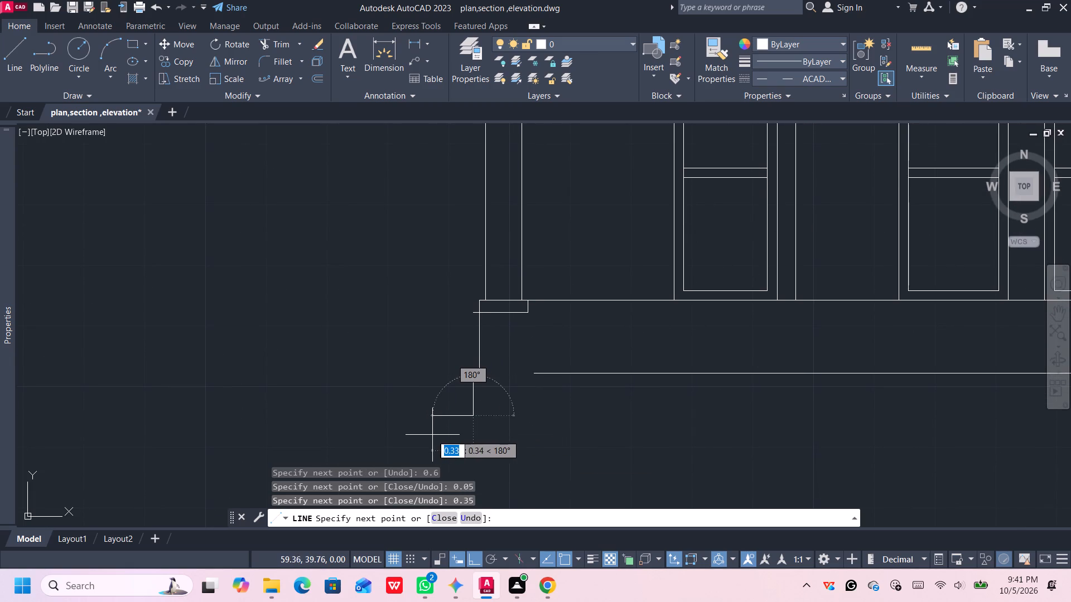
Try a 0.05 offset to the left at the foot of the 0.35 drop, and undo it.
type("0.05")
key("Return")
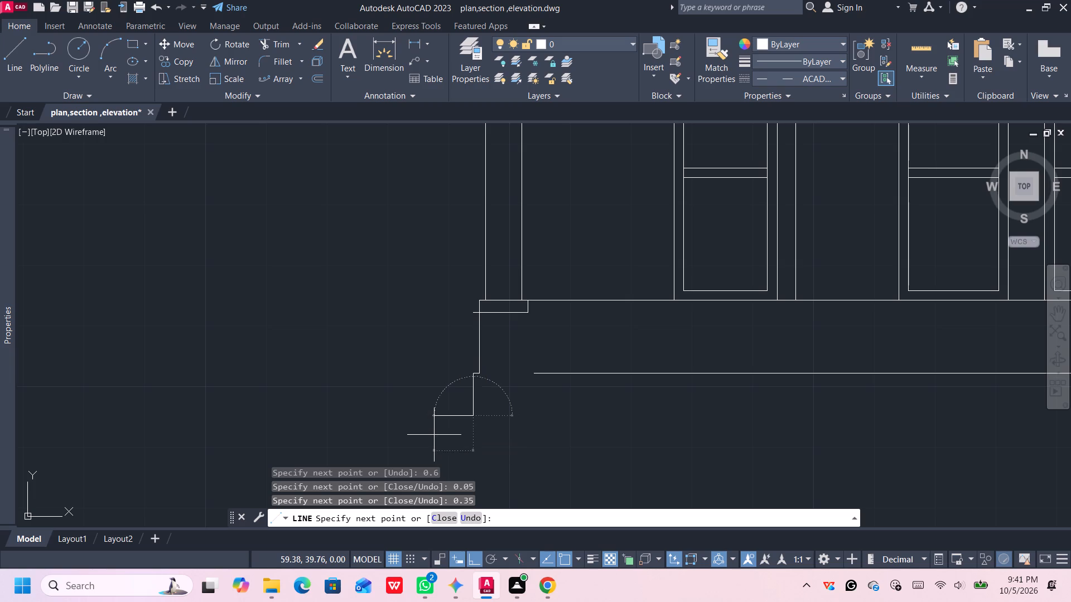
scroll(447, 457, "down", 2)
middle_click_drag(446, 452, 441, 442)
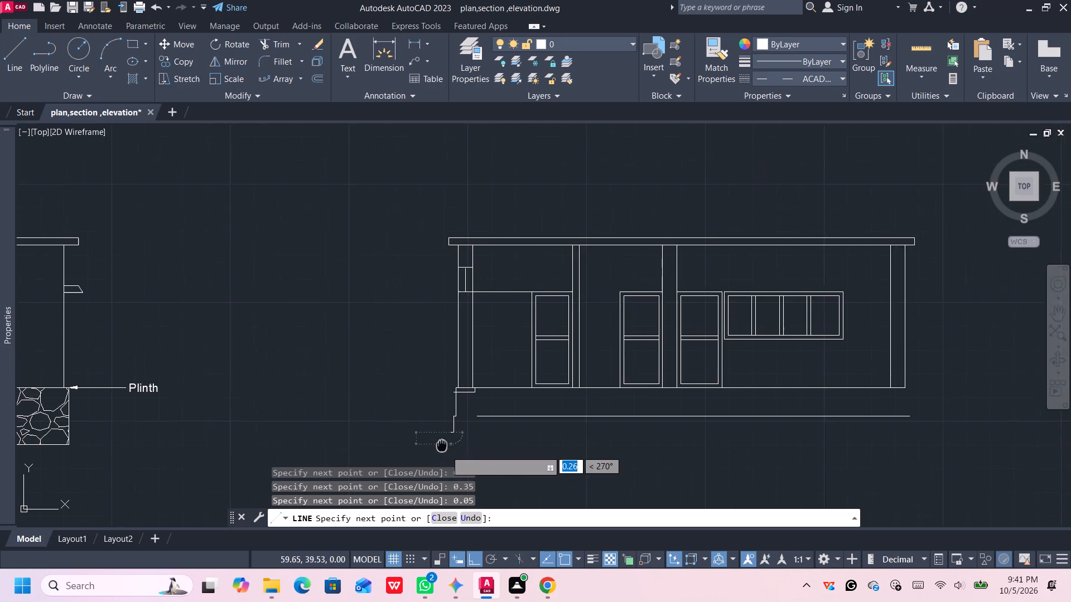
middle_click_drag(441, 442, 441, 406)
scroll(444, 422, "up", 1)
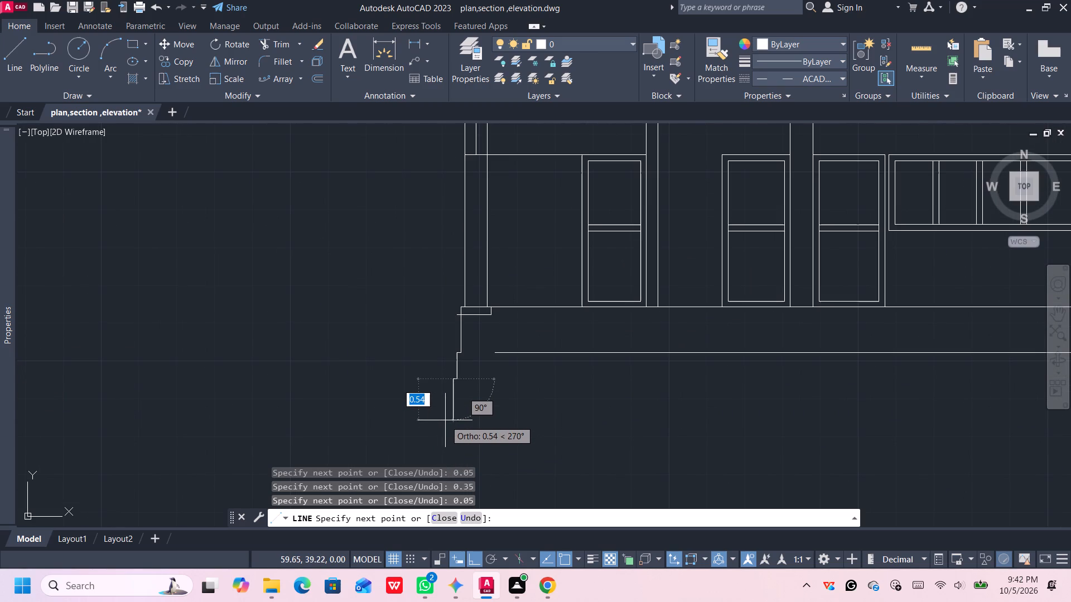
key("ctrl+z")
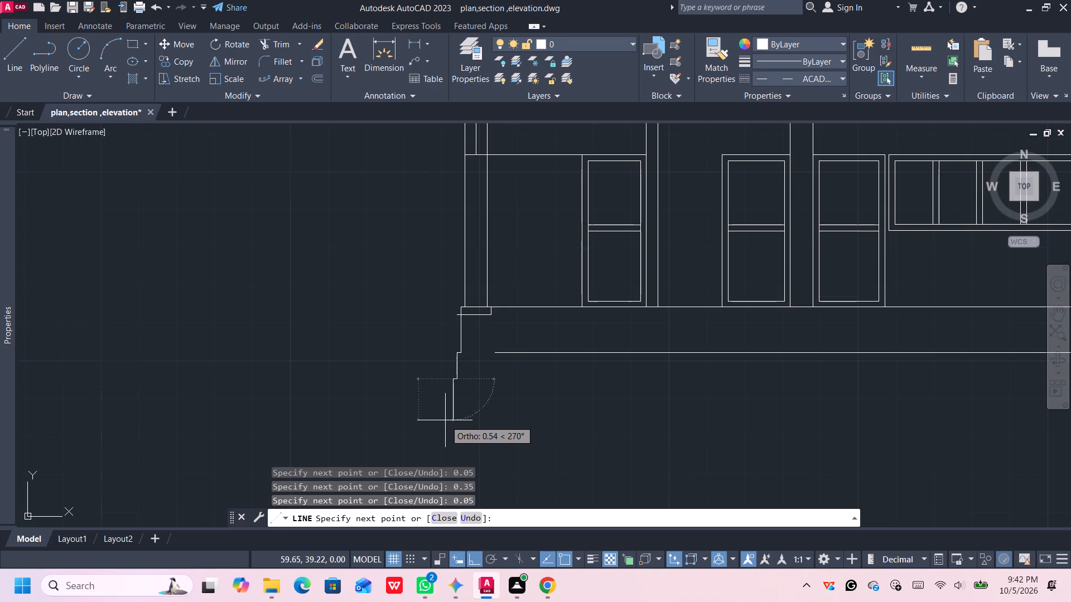
Continue the stepped foundation outline 0.1 left, 0.35 down and 0.2 left.
type("0.1")
key("Return")
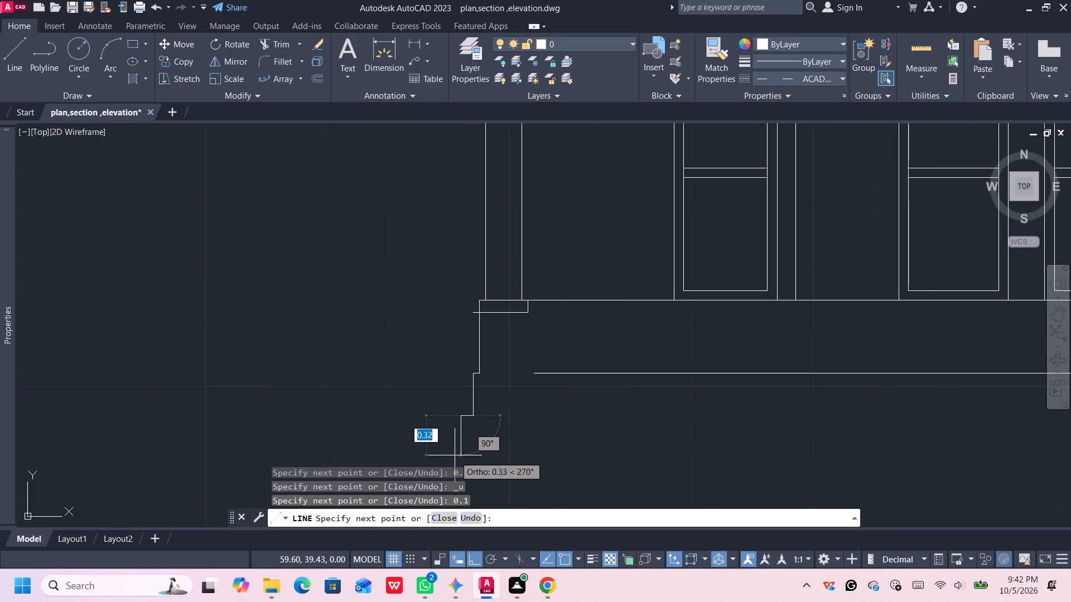
scroll(455, 454, "down", 1)
middle_click_drag(455, 450, 443, 385)
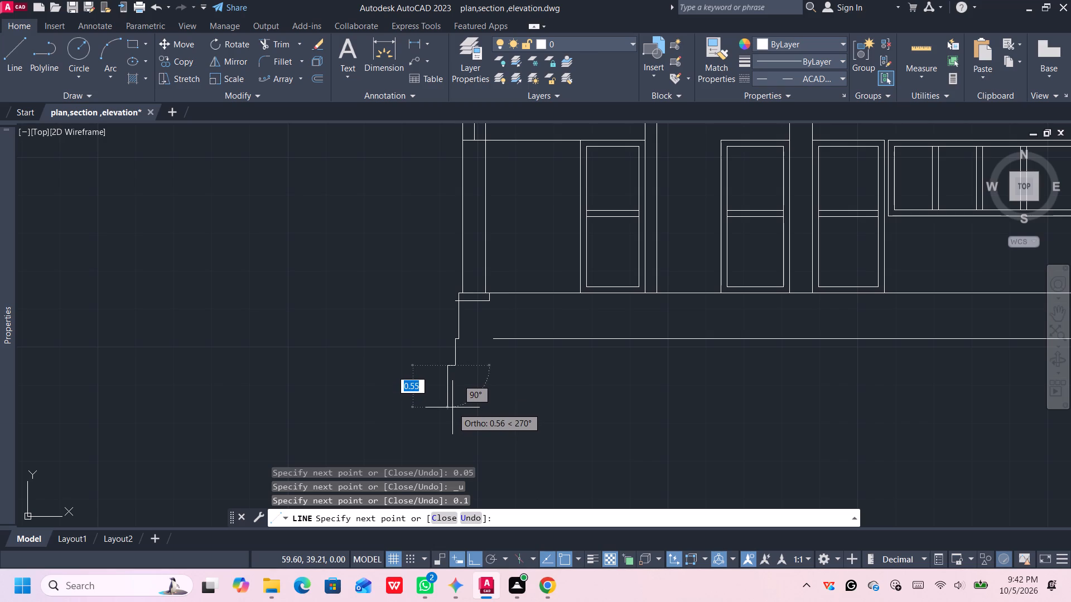
type("0.35")
key("Return")
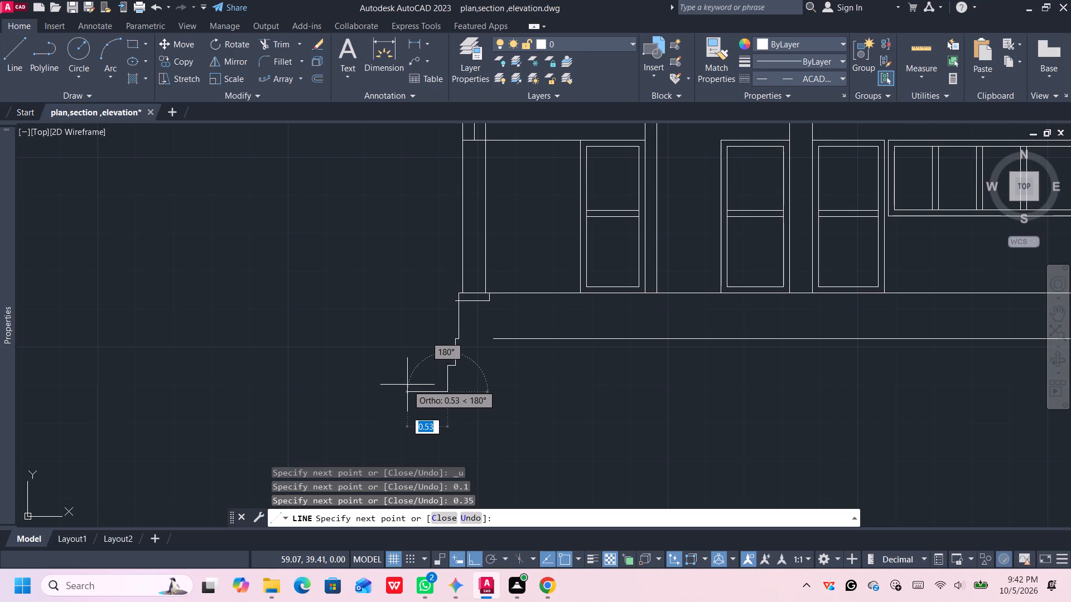
type("0.2")
key("Return")
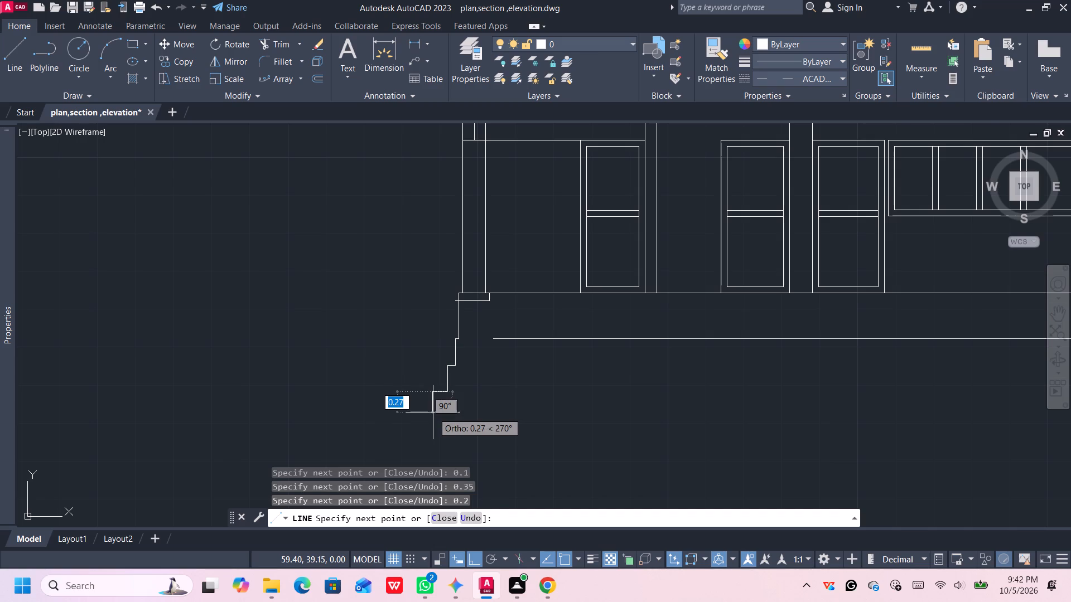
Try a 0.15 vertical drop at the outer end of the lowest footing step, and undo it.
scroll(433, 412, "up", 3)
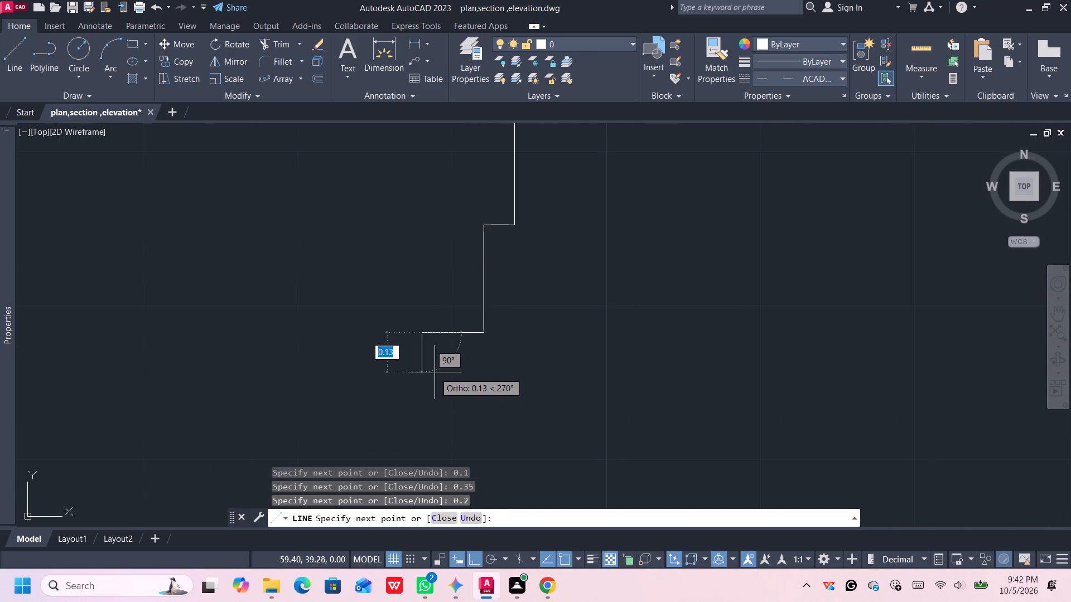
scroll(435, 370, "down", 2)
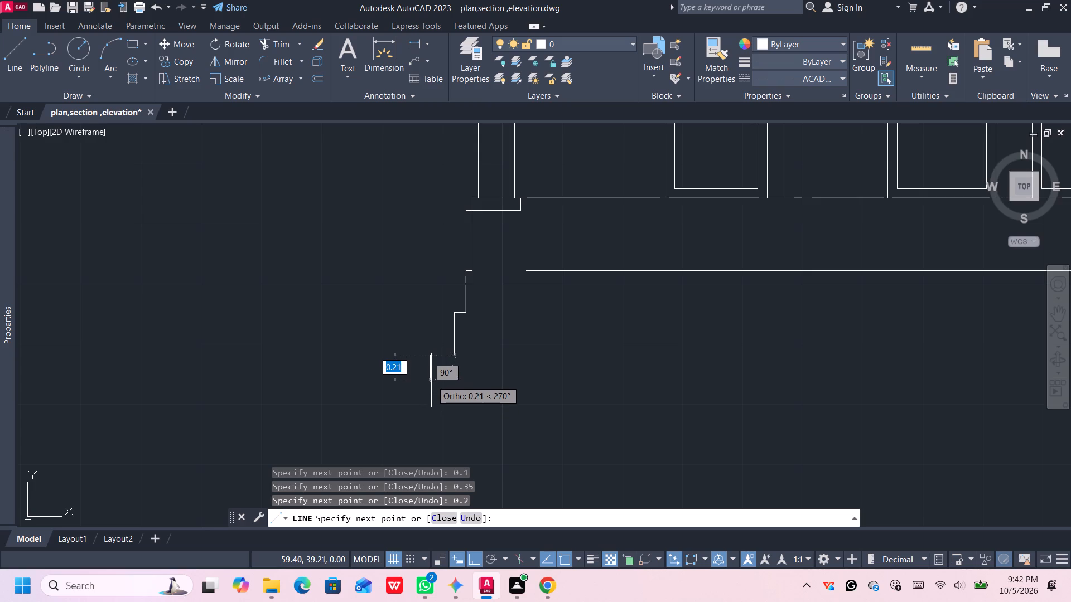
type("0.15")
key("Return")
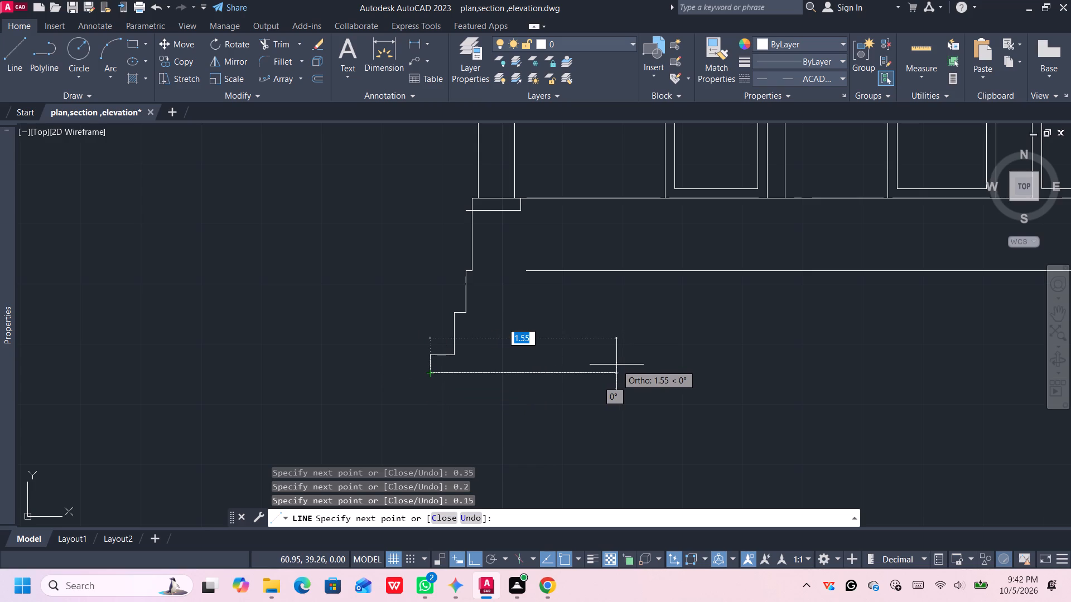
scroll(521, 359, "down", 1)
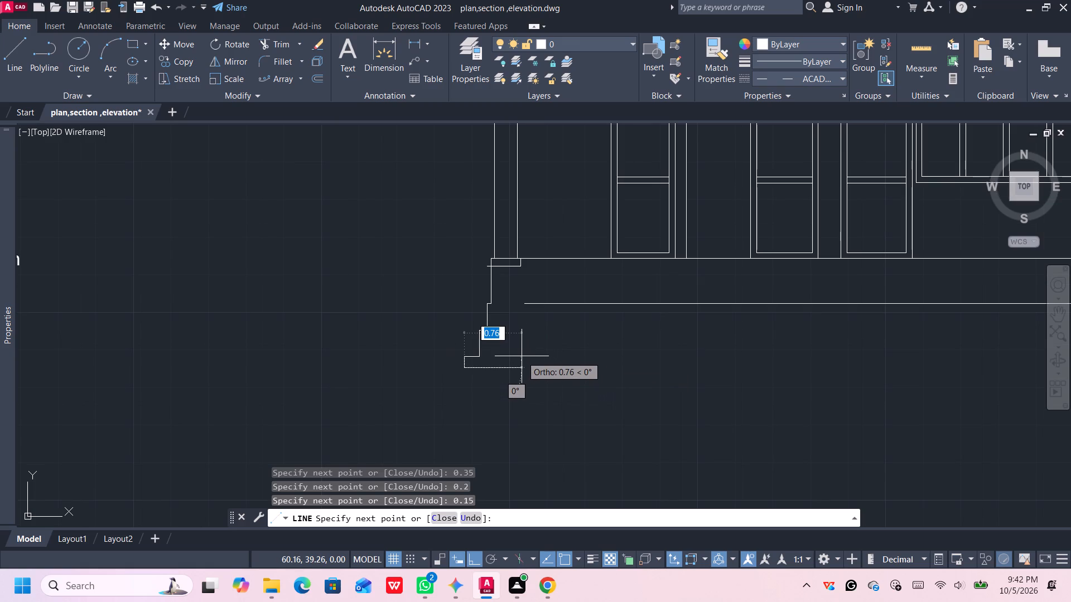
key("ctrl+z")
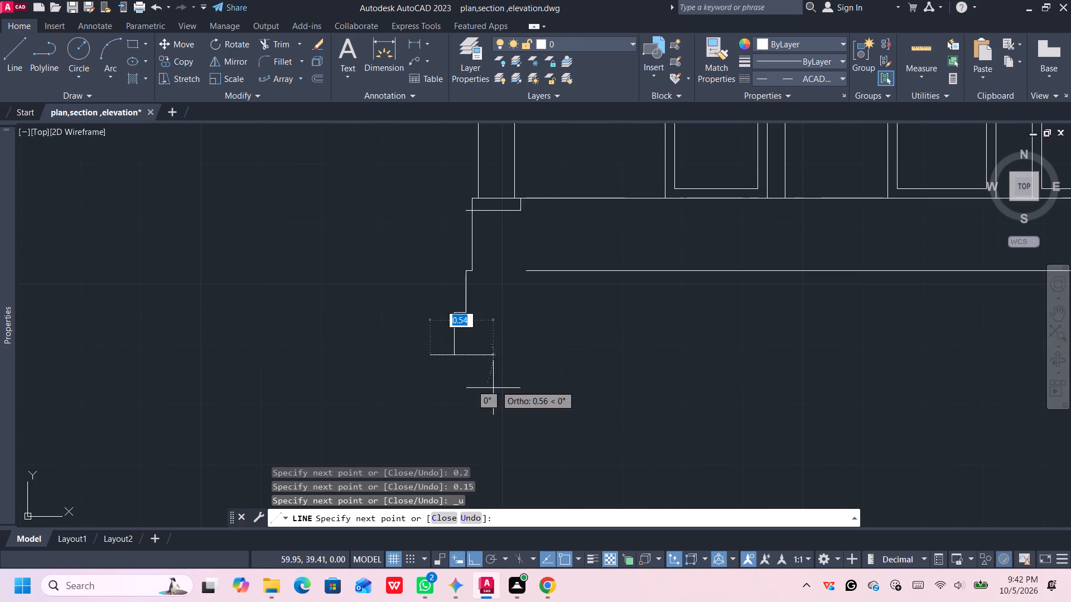
Continue the foundation outline 0.1 down and 1.2 right to form the footing's base.
type("0.")
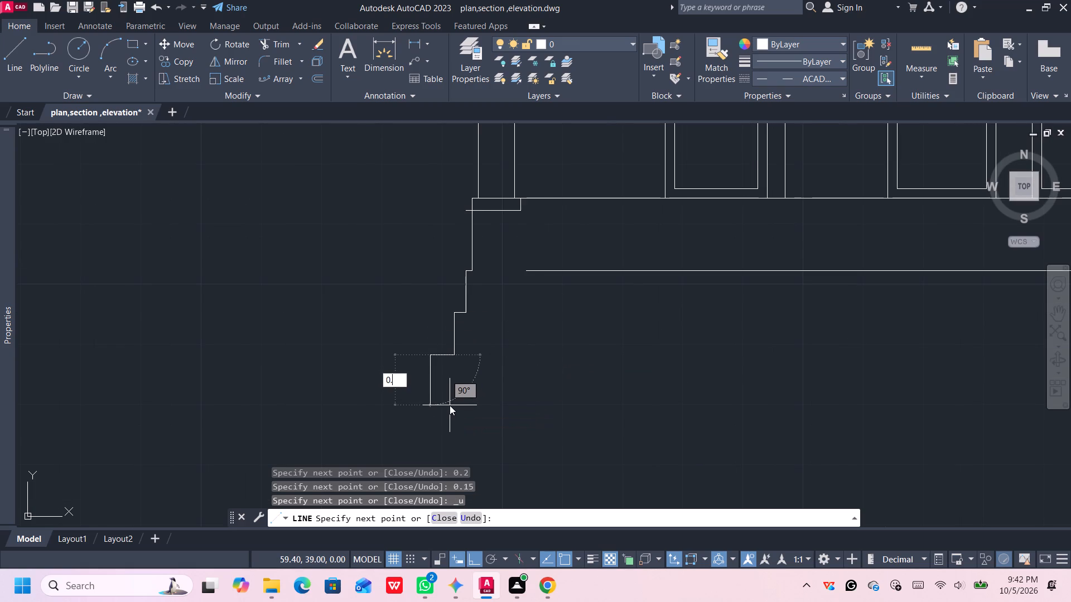
key("1")
key("Return")
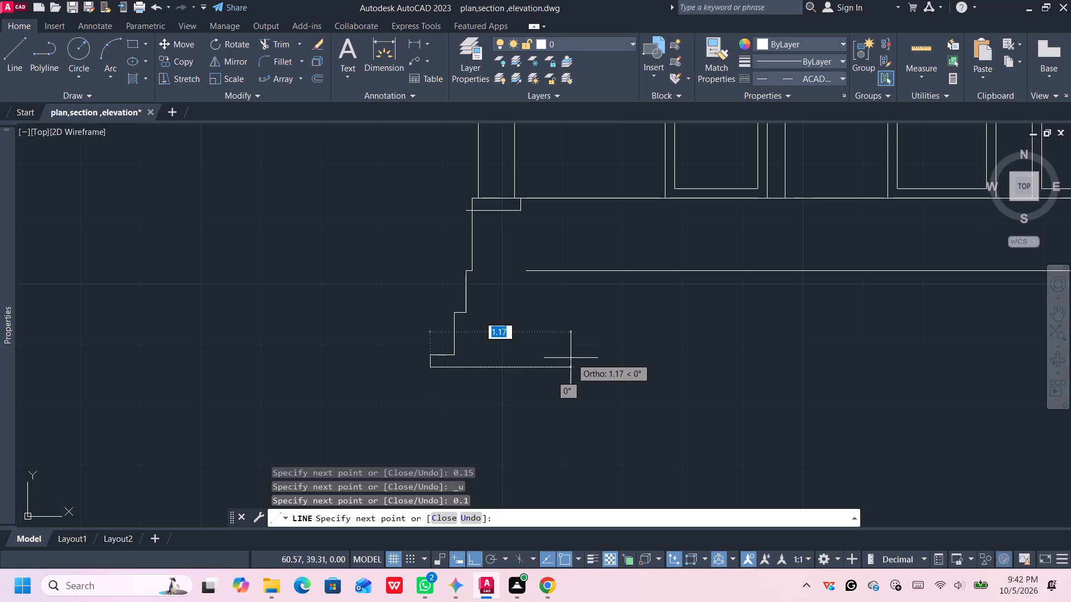
key("period")
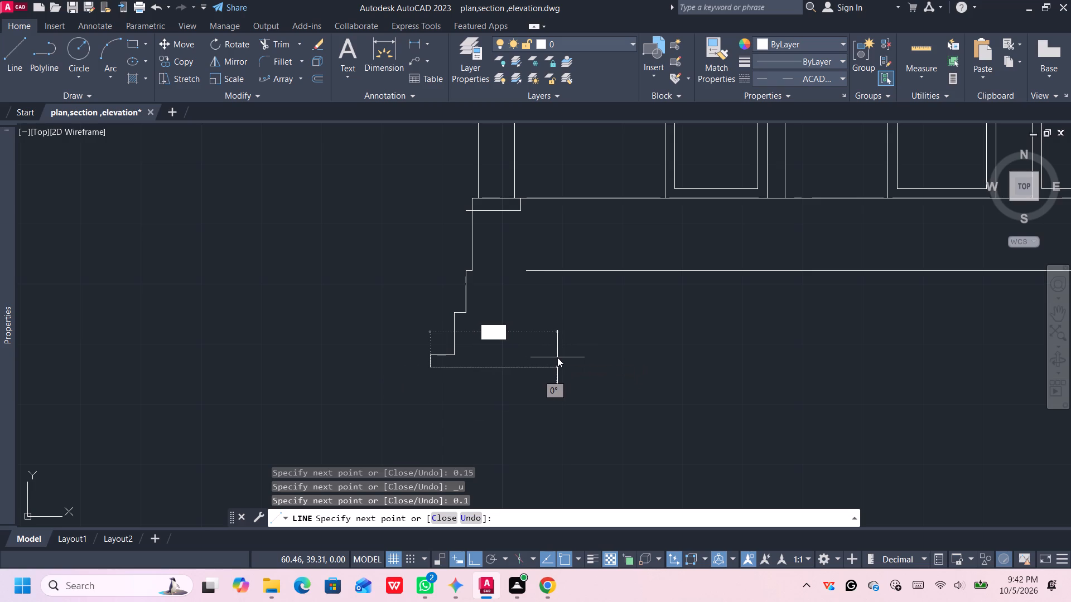
key("BackSpace")
type("1.2")
key("Return")
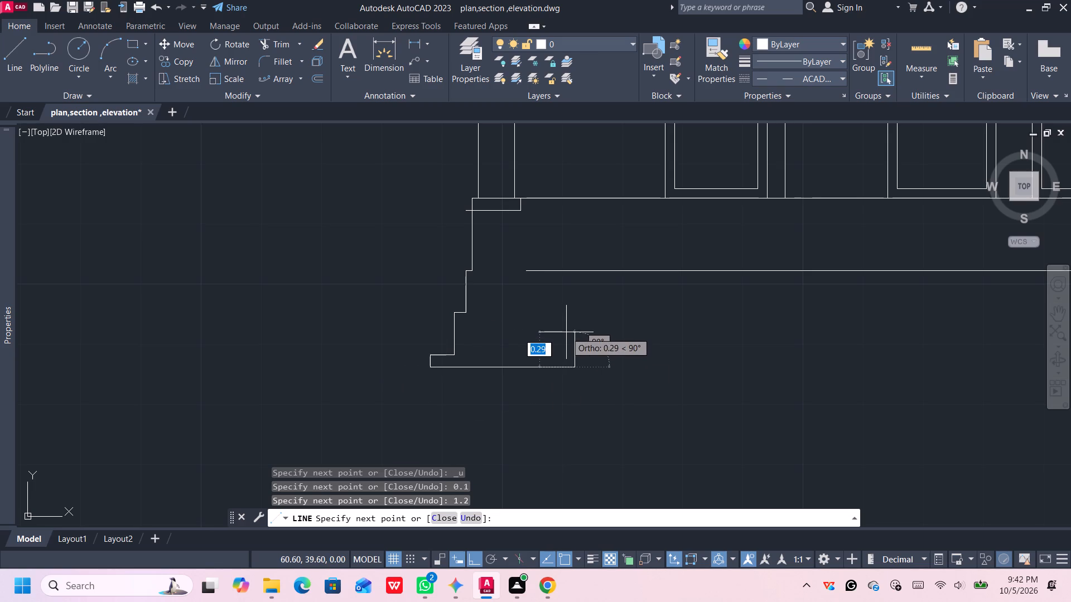
scroll(568, 338, "up", 1)
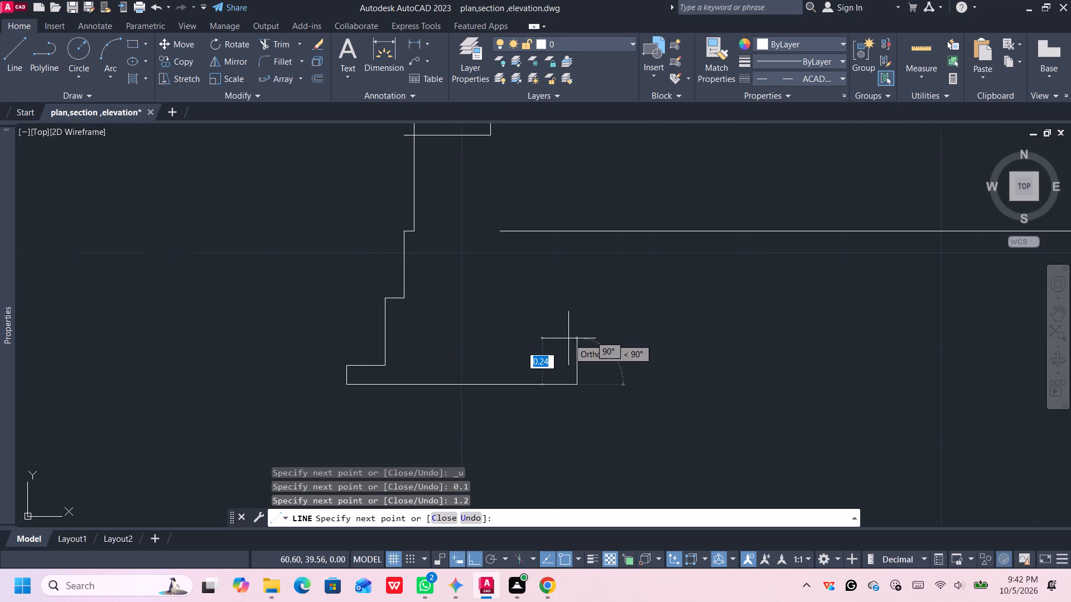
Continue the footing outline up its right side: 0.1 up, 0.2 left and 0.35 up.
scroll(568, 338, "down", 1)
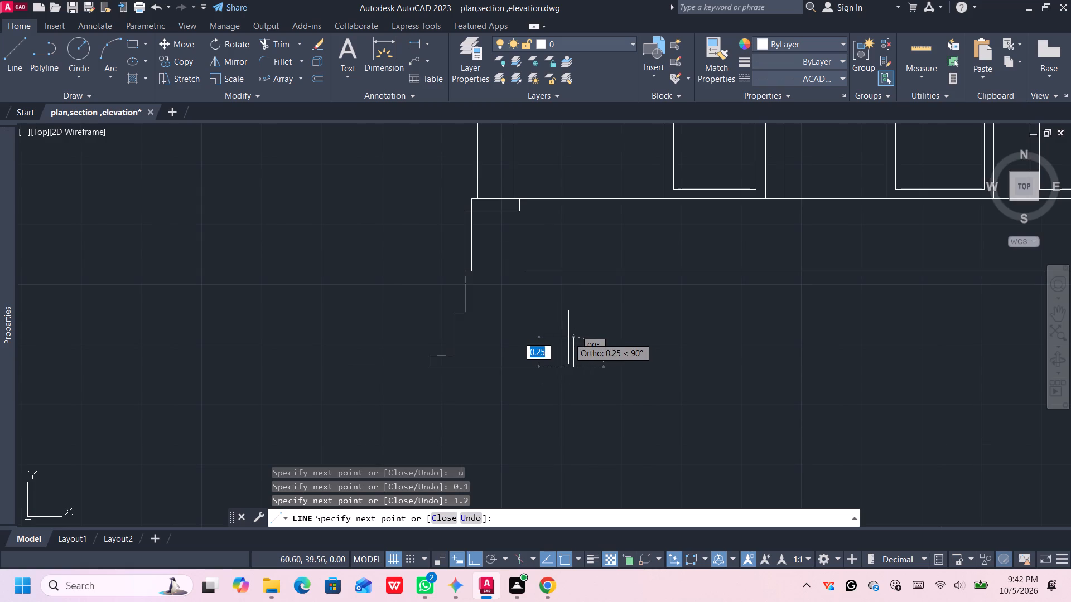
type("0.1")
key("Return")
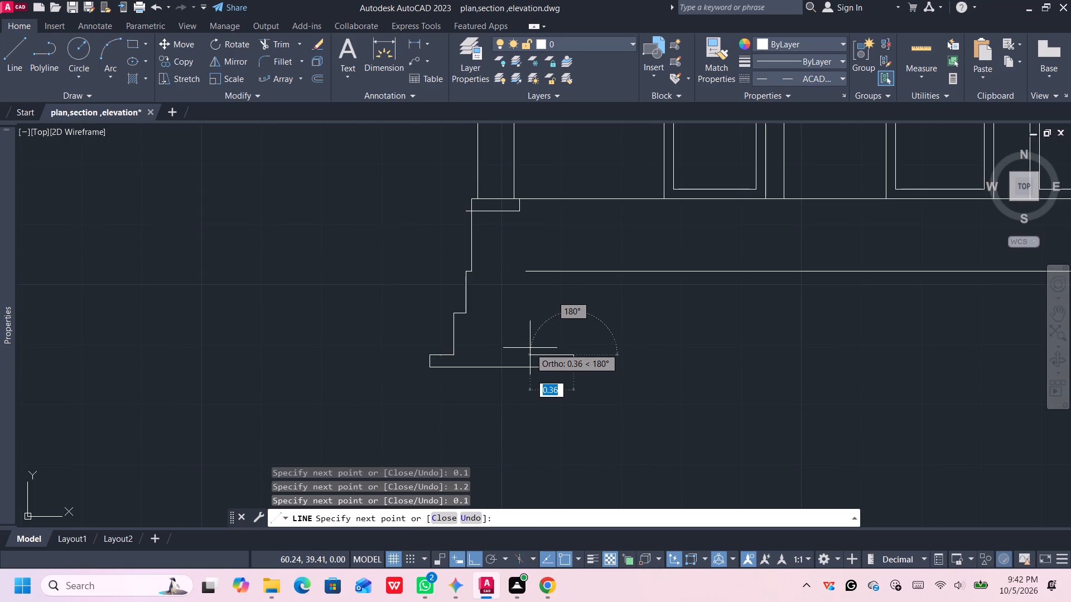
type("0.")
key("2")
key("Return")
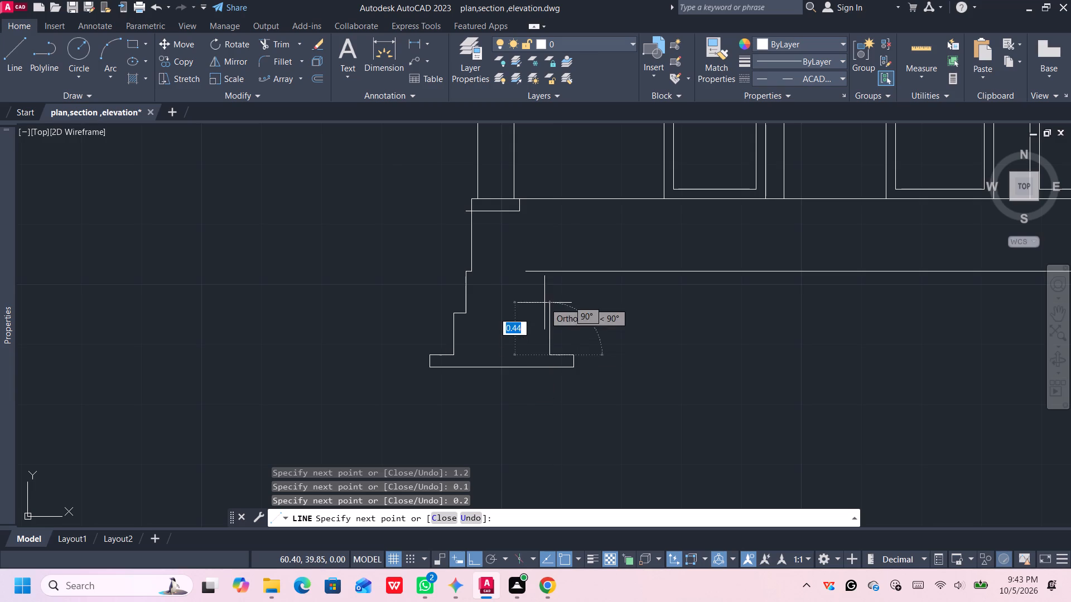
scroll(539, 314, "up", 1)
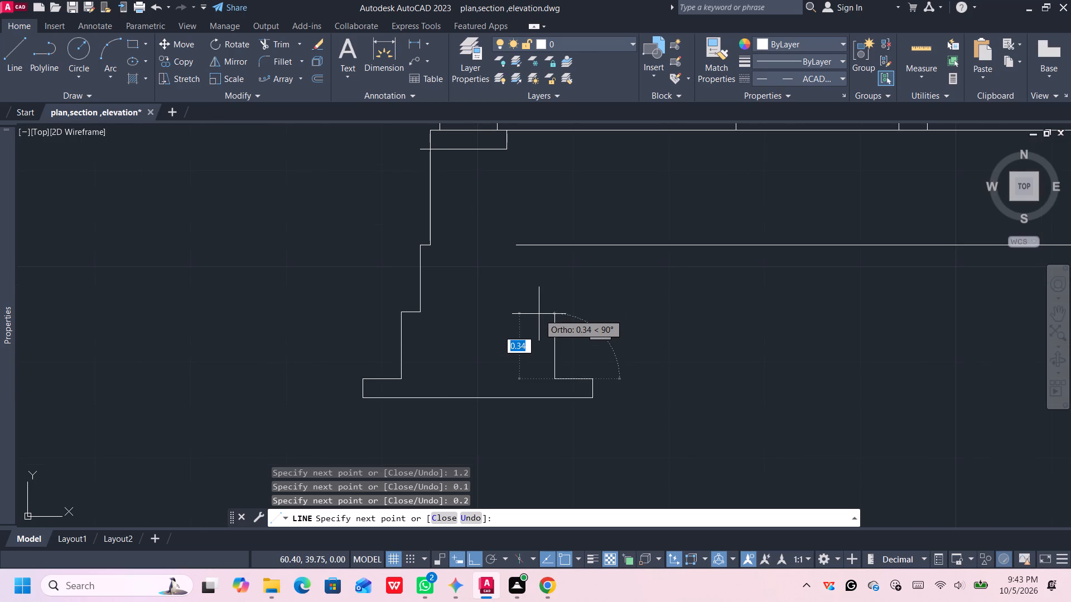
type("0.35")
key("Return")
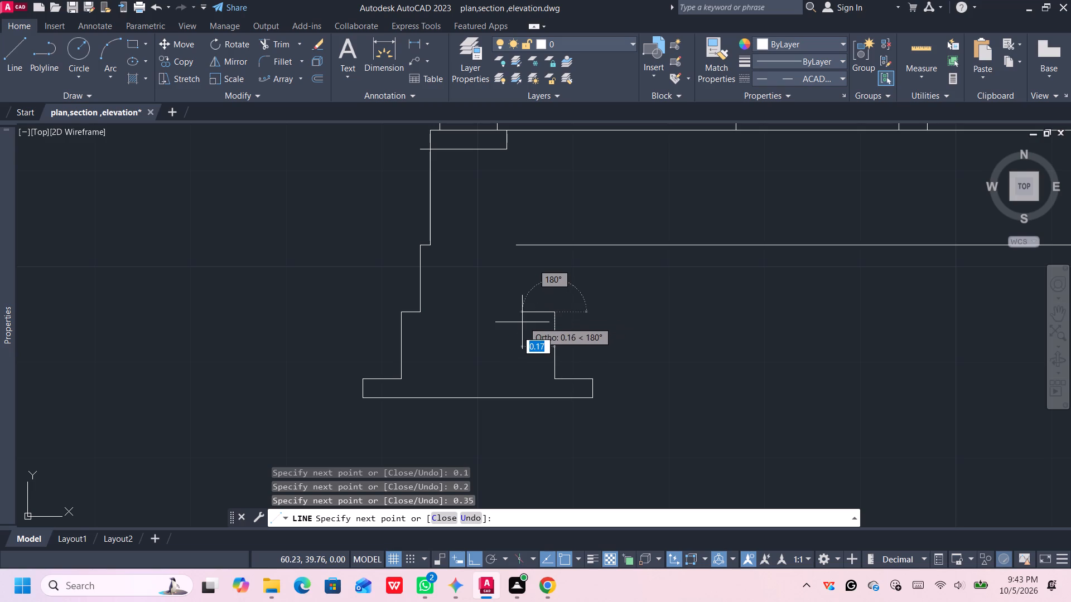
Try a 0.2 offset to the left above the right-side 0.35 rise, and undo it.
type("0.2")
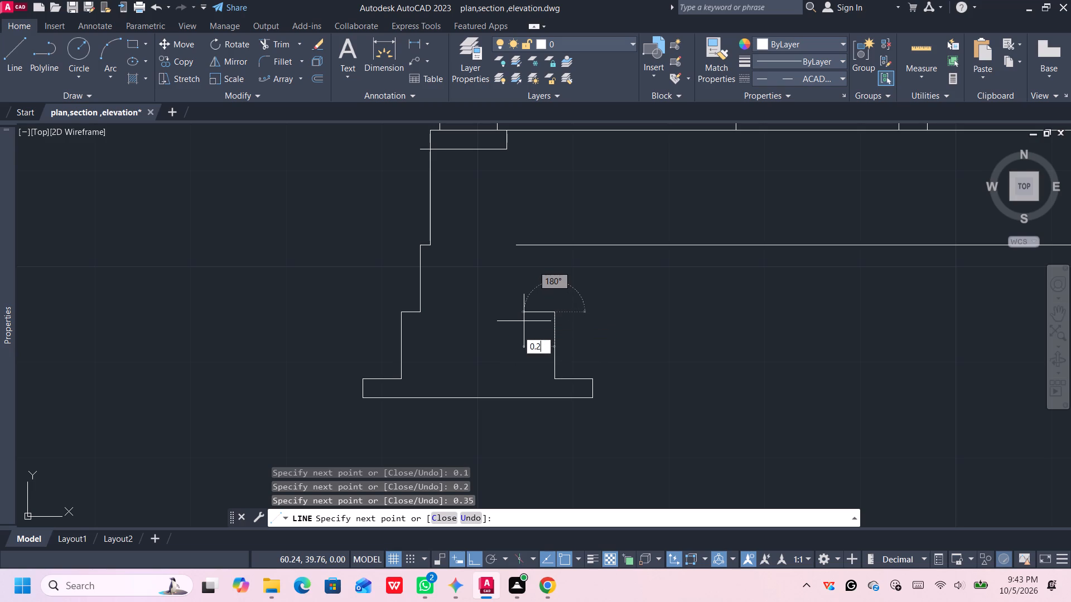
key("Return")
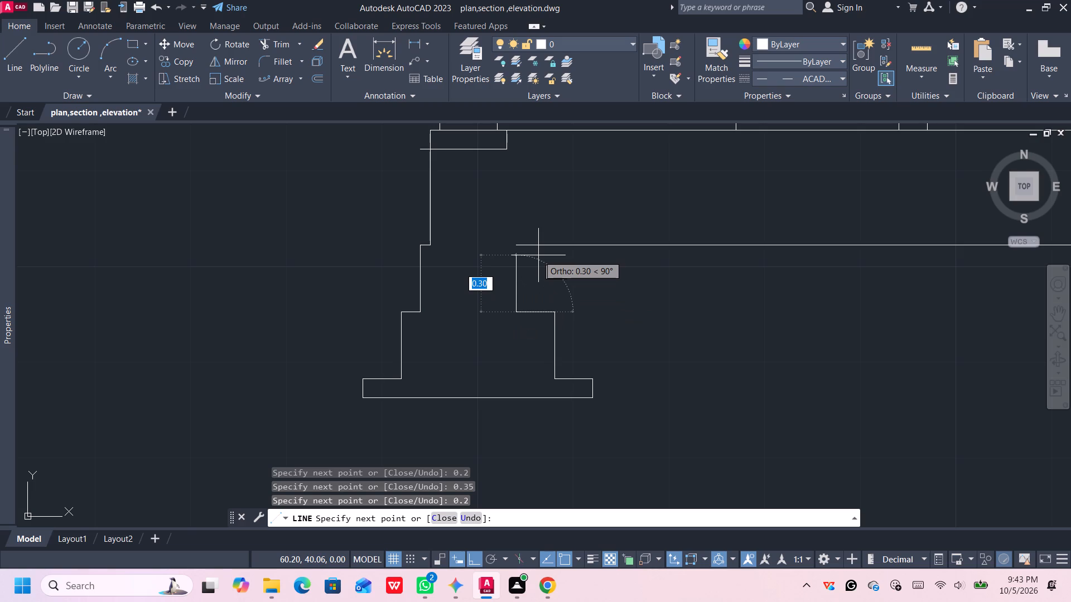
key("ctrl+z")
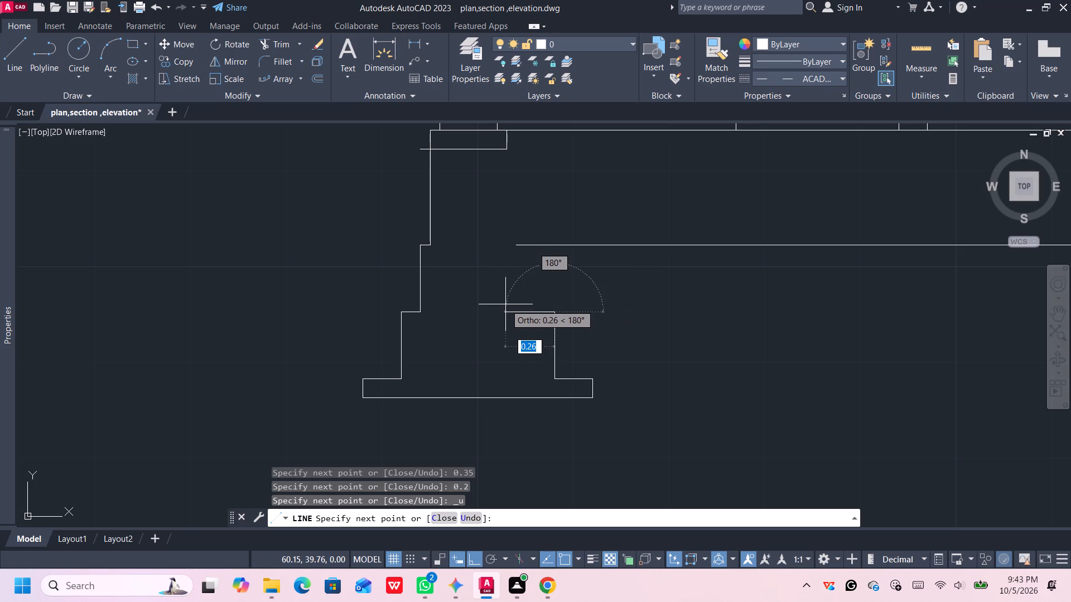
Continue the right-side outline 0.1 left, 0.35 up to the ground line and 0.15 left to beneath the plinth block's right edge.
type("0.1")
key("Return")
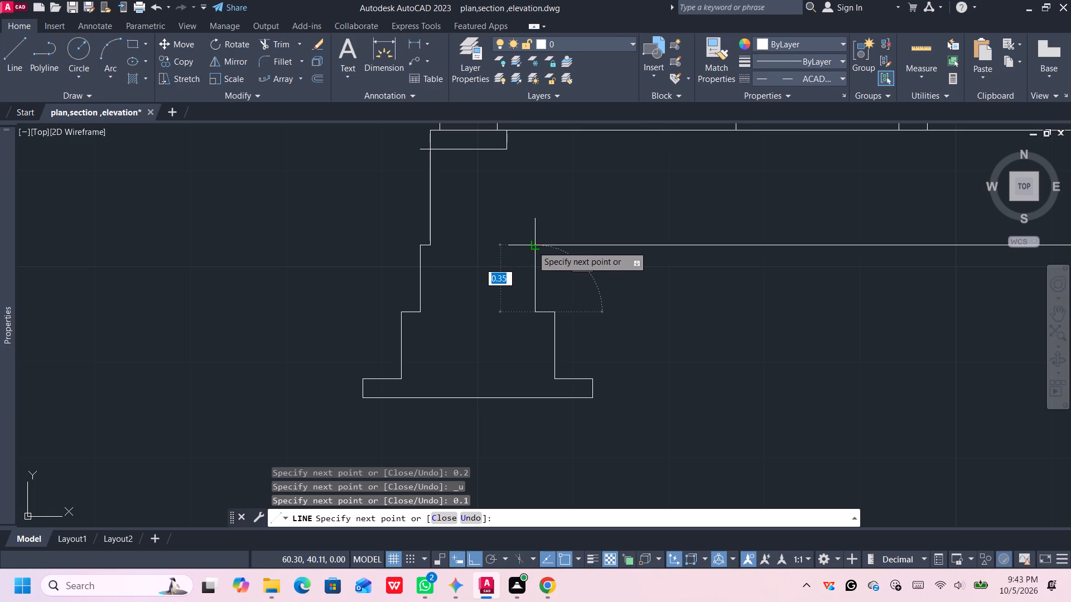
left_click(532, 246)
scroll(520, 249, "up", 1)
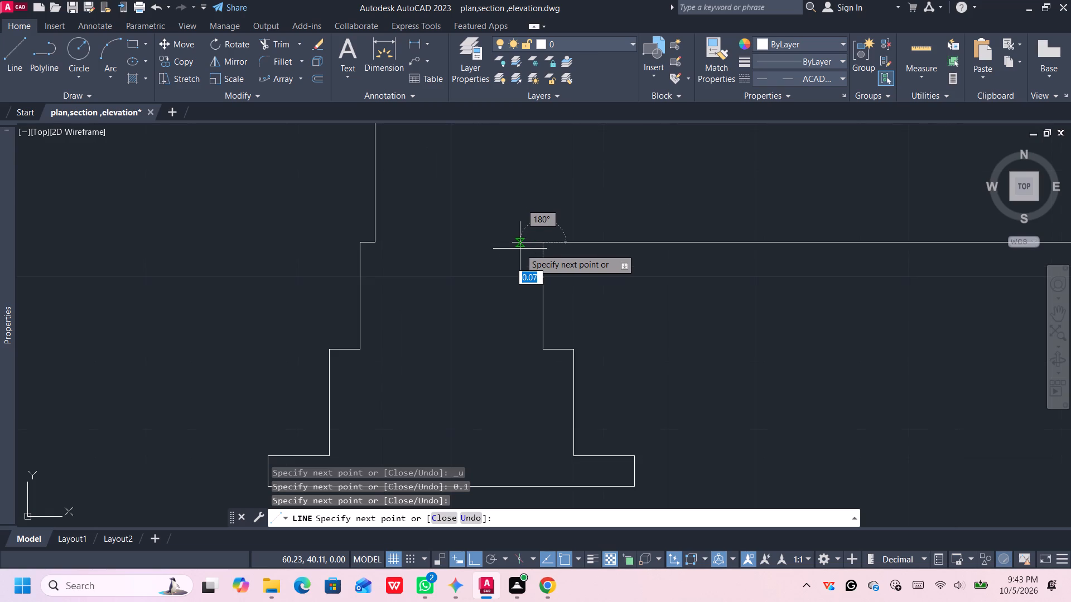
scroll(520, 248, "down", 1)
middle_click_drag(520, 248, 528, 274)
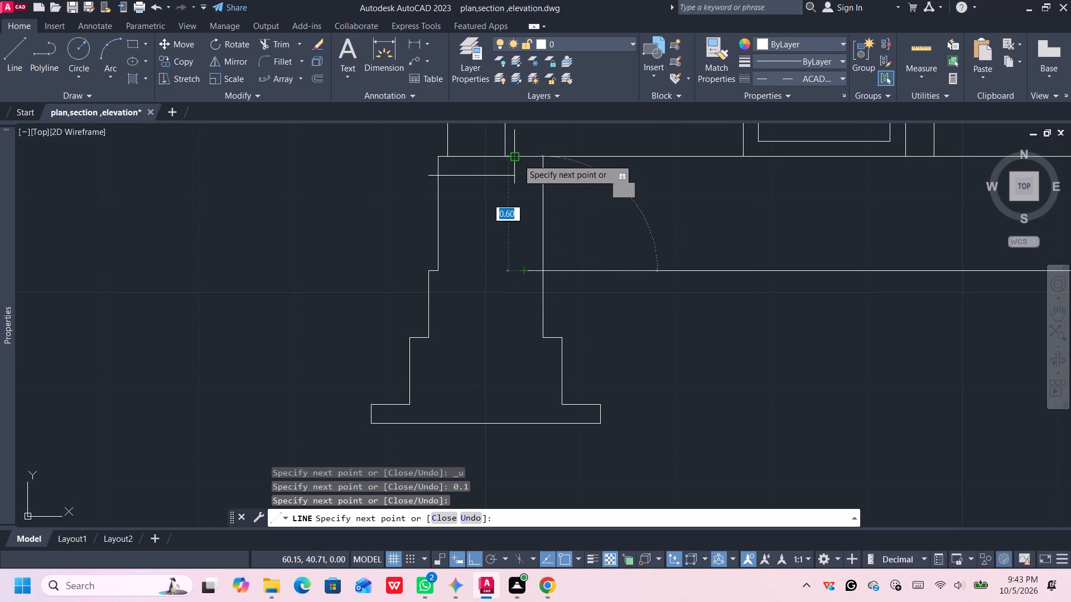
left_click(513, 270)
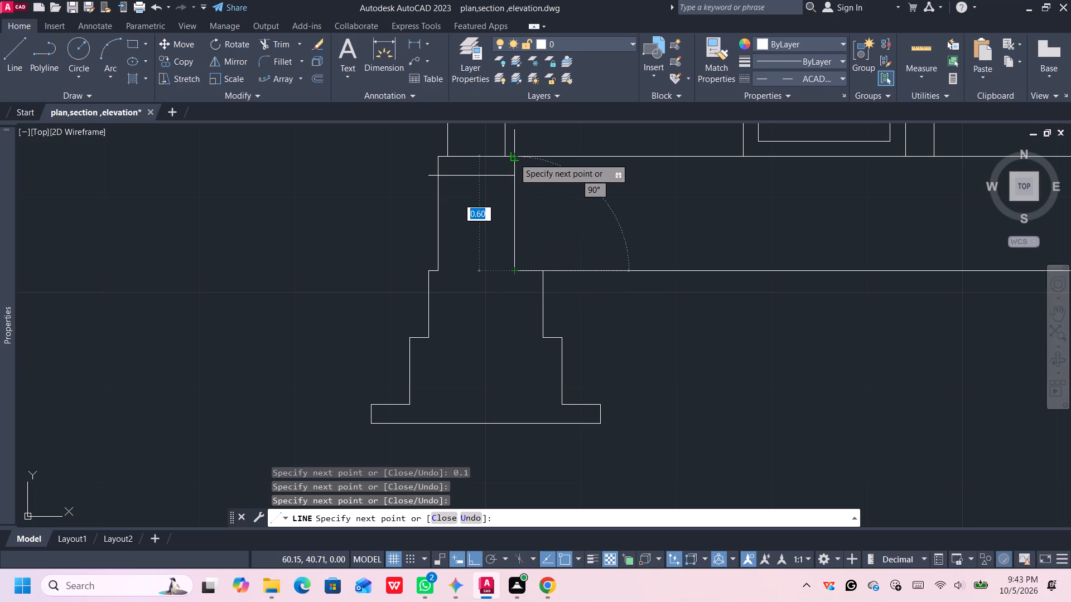
Draw the foundation wall's right face 0.60 up from the ground line to the plinth top and end the line.
left_click(514, 158)
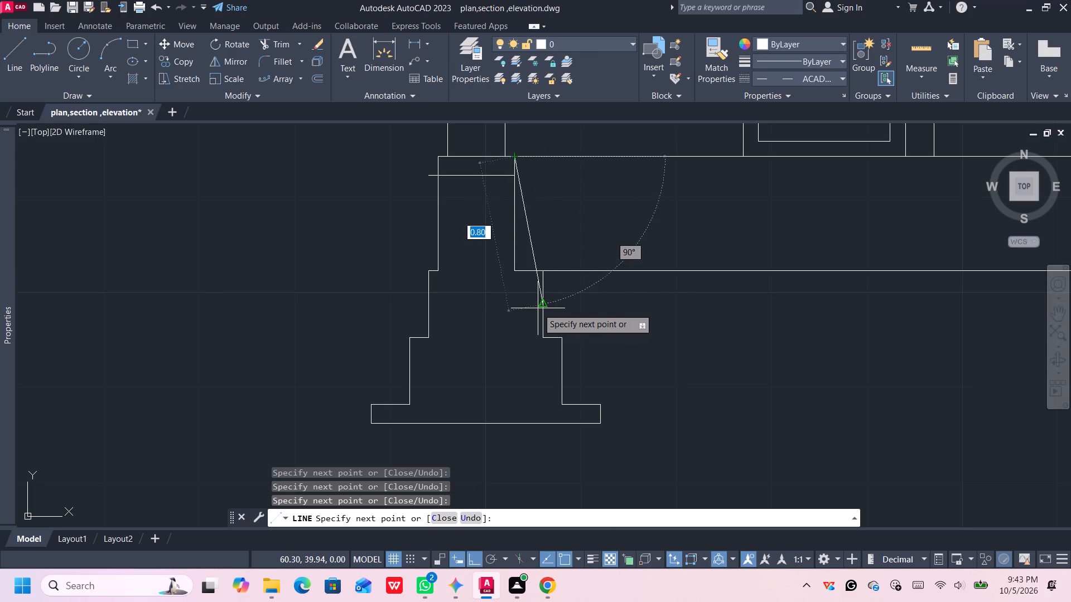
key("Escape")
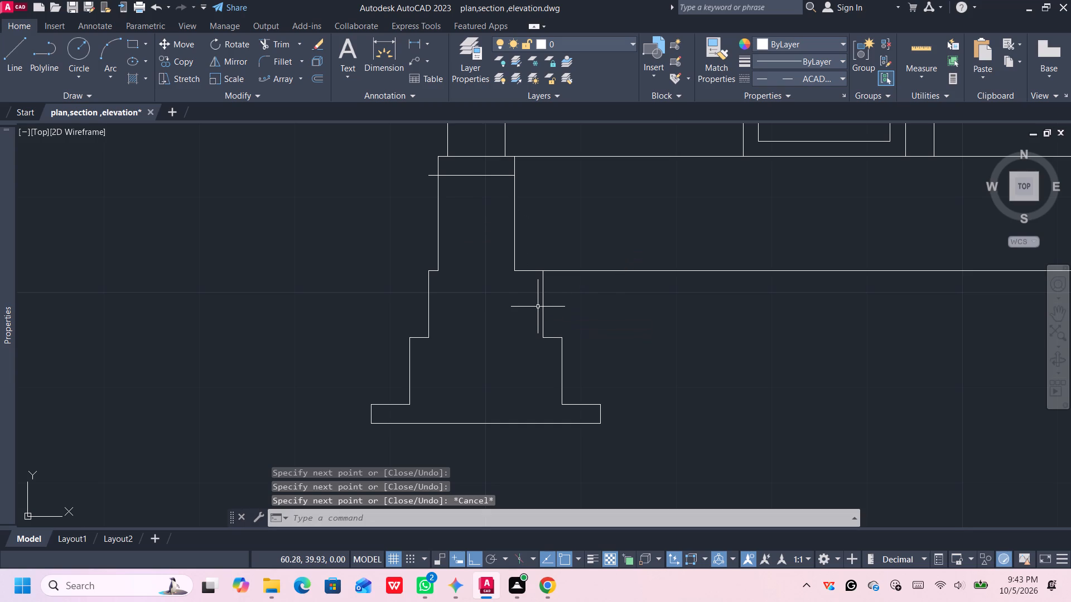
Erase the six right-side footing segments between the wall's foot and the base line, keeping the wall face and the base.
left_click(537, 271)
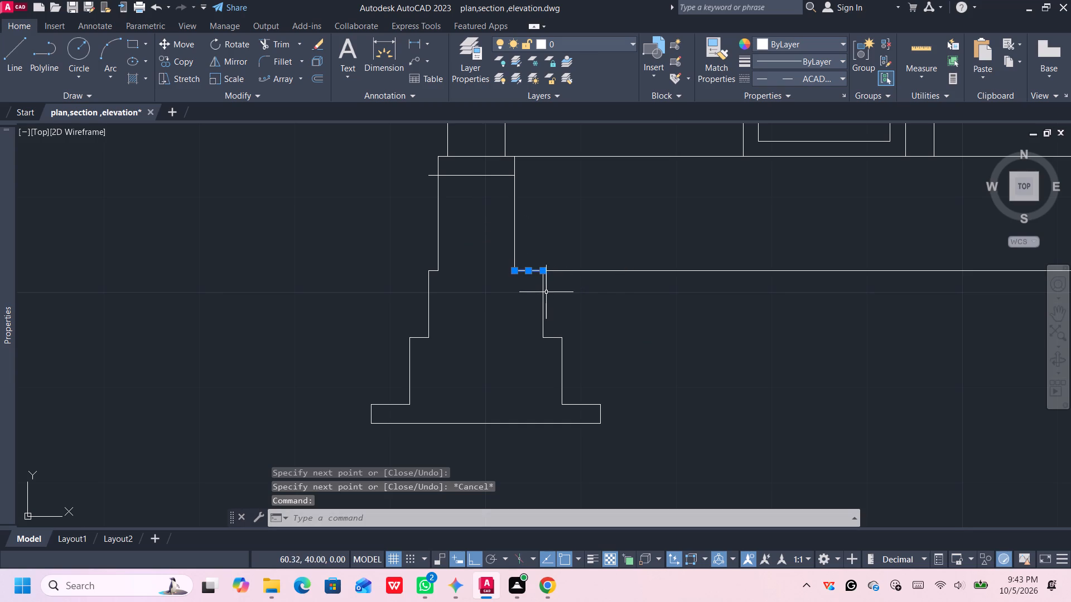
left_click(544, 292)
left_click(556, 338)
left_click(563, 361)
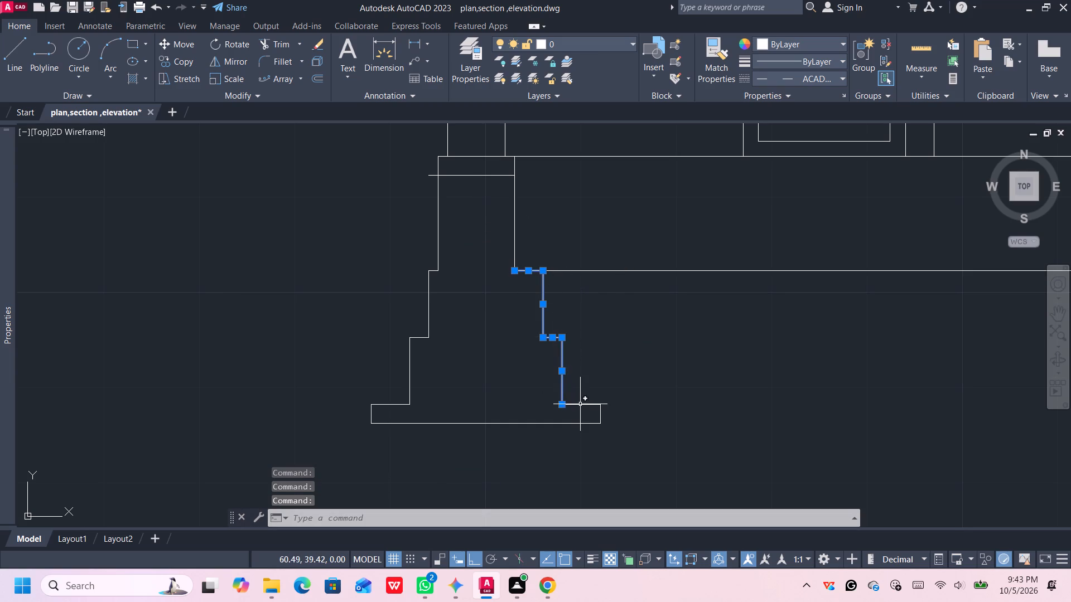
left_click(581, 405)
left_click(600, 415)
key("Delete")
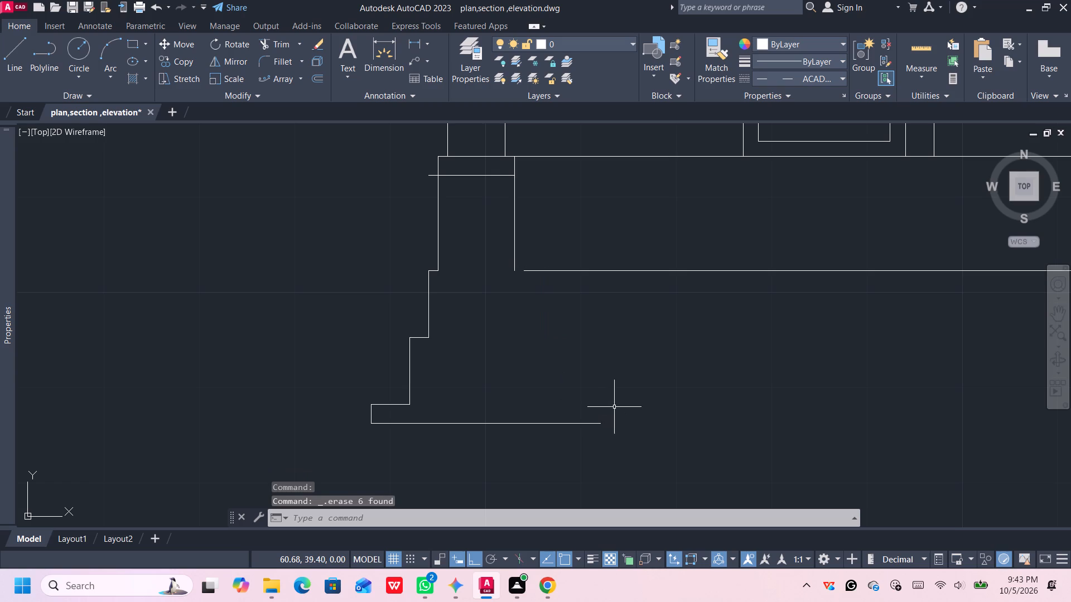
Trim the stub of the short horizontal plinth line that projects past the foundation wall's left face.
scroll(614, 407, "down", 1)
scroll(614, 407, "up", 1)
scroll(614, 405, "down", 1)
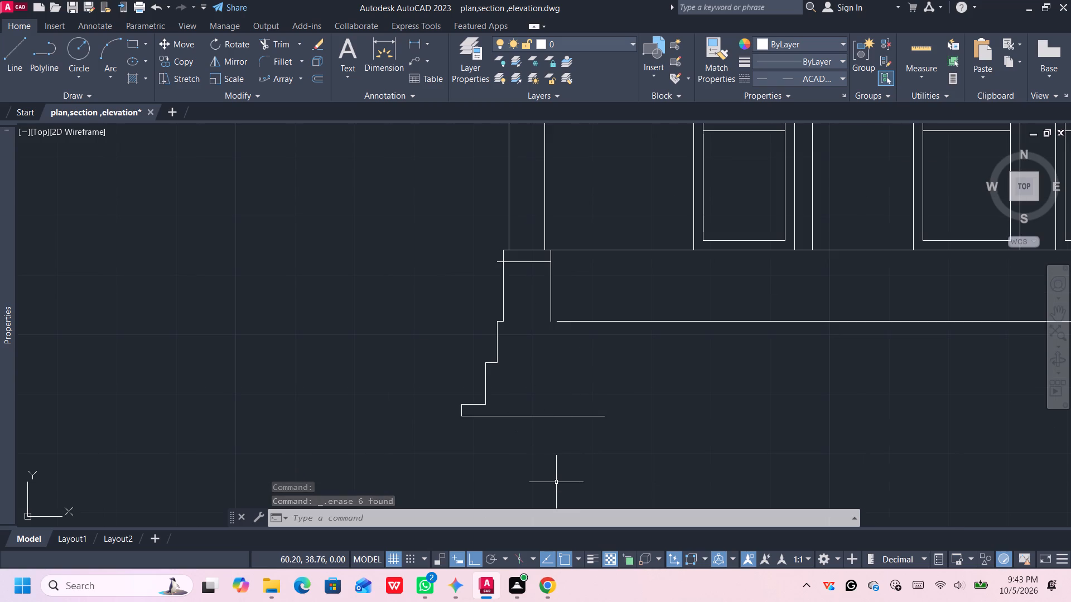
key("r")
key("BackSpace")
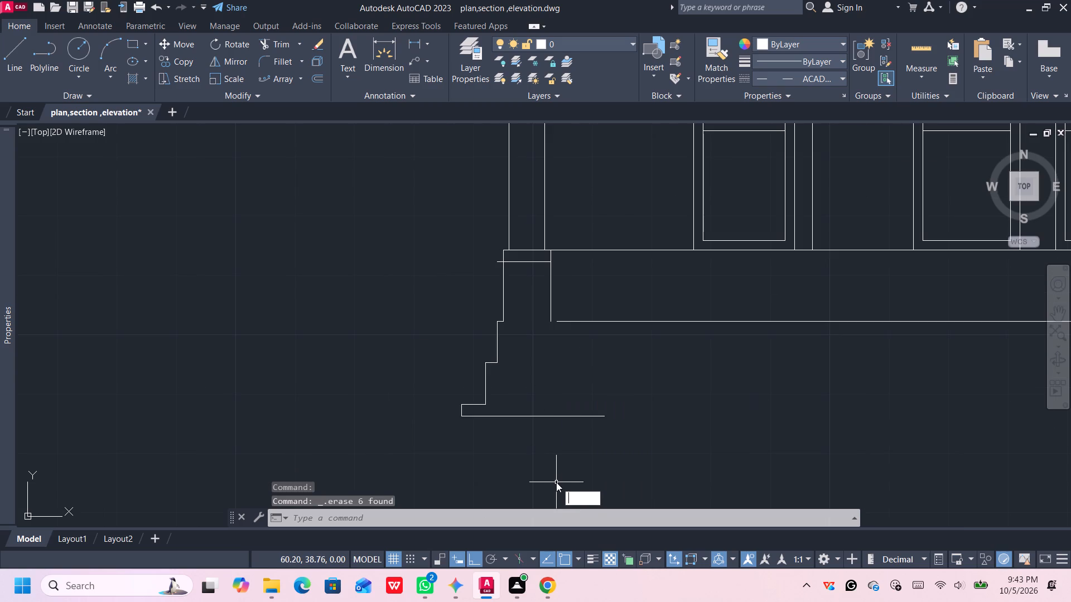
key("r")
key("BackSpace")
type("tr")
key("Return")
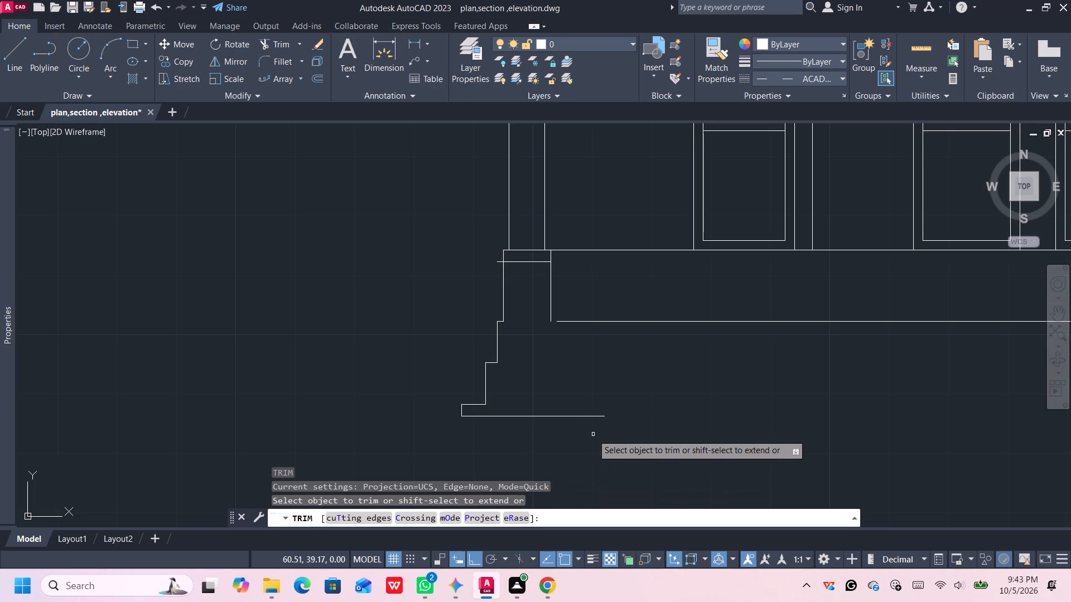
left_click(495, 263)
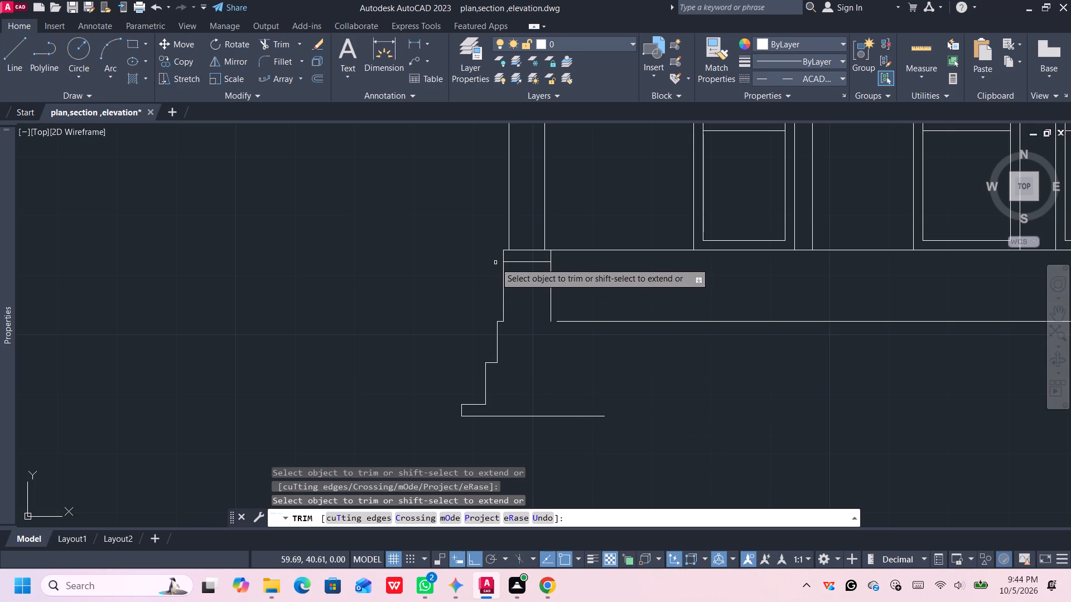
key("Escape")
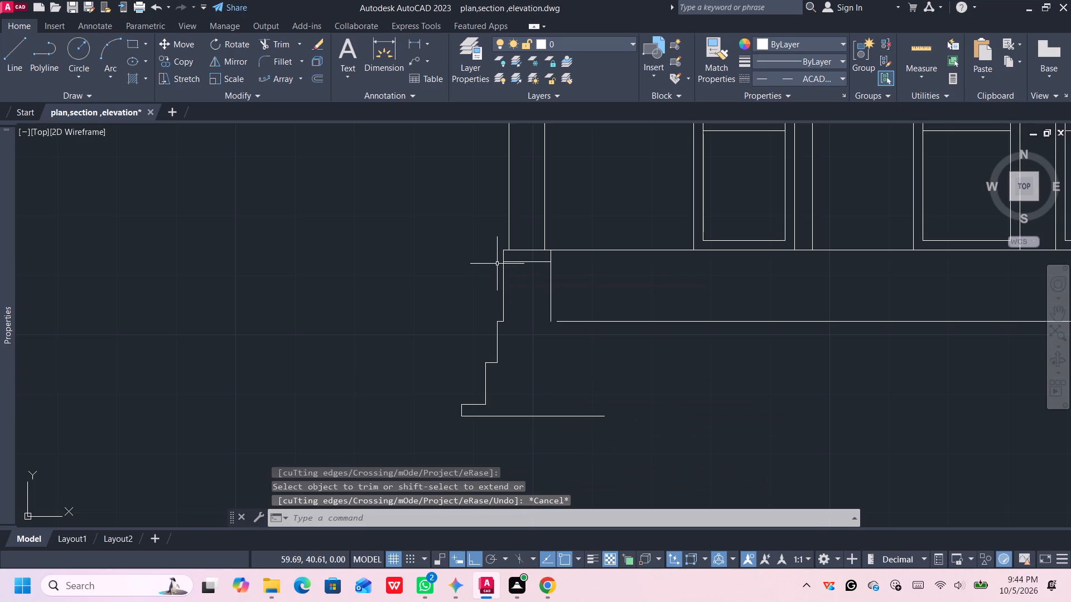
Draw a line from the foot of the wall's right face to the ground line's left end, continuing 0.35 down.
scroll(556, 331, "up", 1)
key("l")
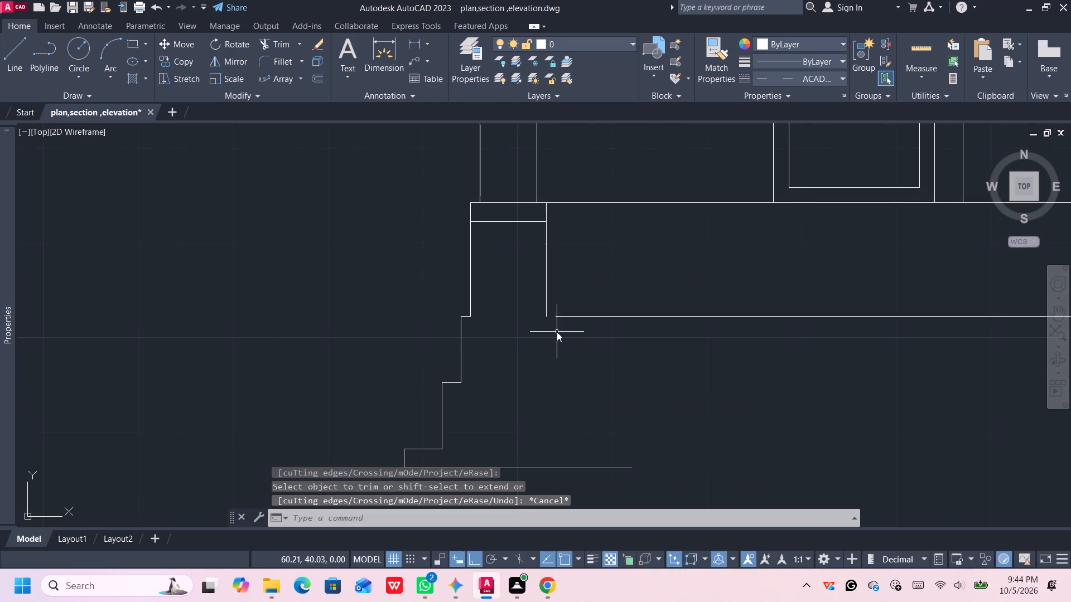
key("Return")
left_click(544, 319)
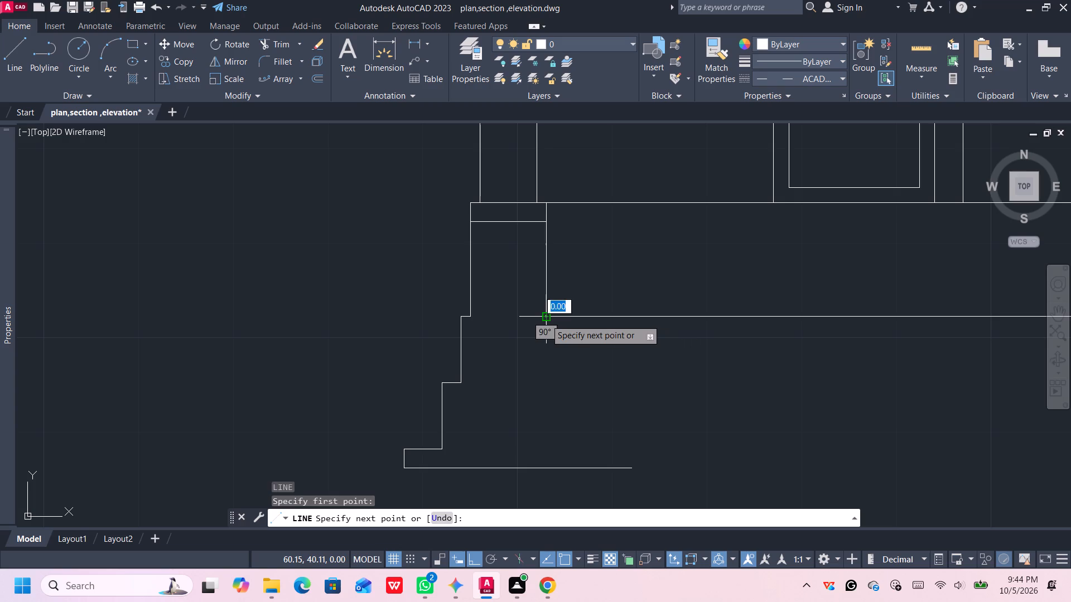
left_click(556, 321)
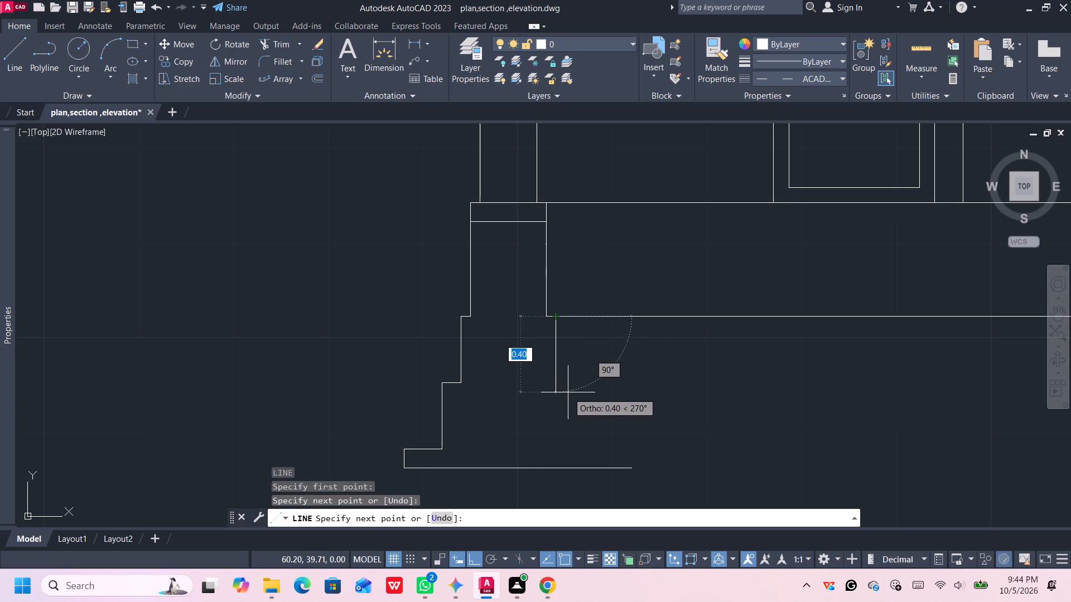
type("0.35")
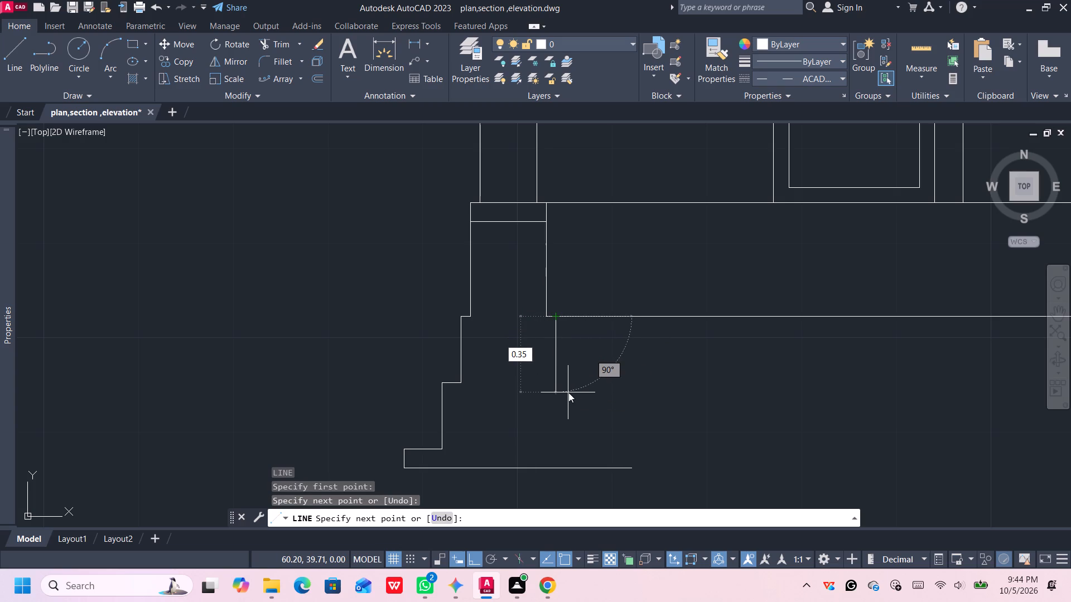
key("Return")
Continue the right-side footing outline 0.1 right, 0.35 down, 0.2 right and straight down onto the base line.
type("0.1")
key("Return")
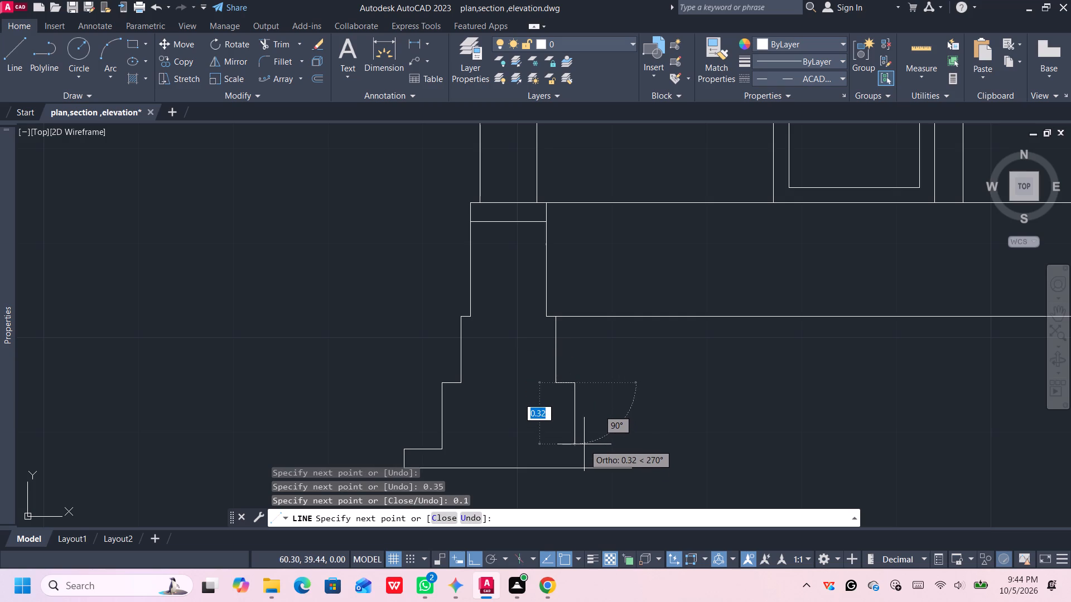
type("0.35")
key("Return")
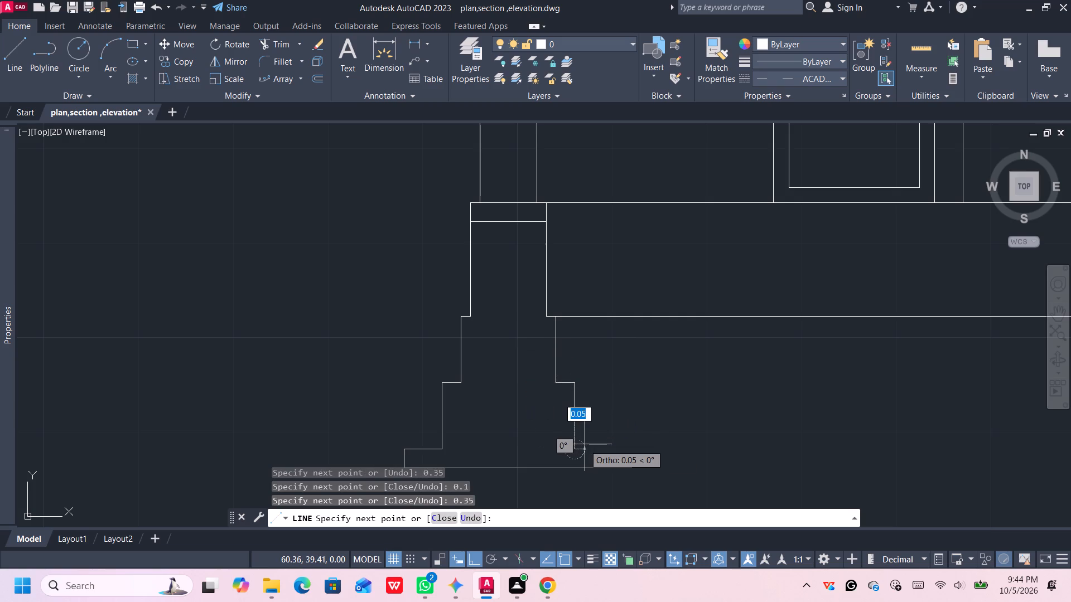
type("0.2")
key("Return")
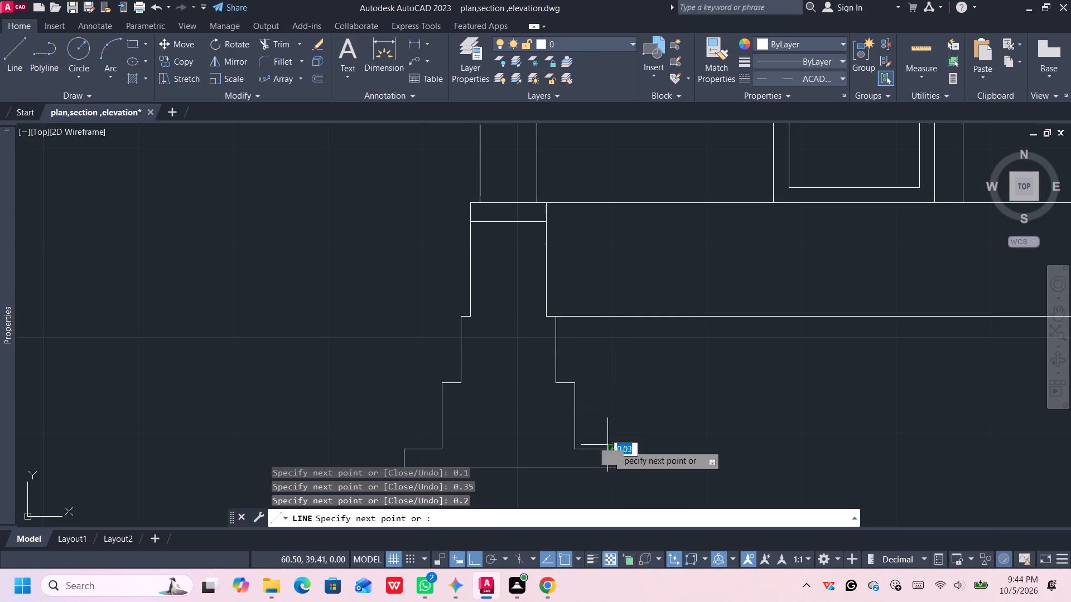
left_click(613, 466)
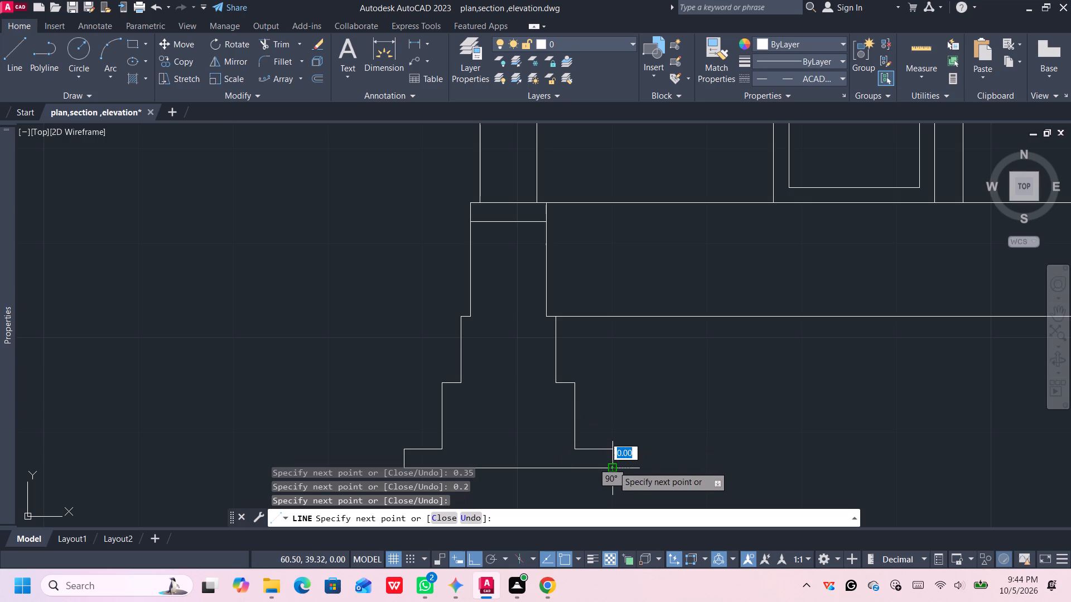
key("space")
Trim the excess of the footing's base line beyond its new right edge.
type("tr")
key("Return")
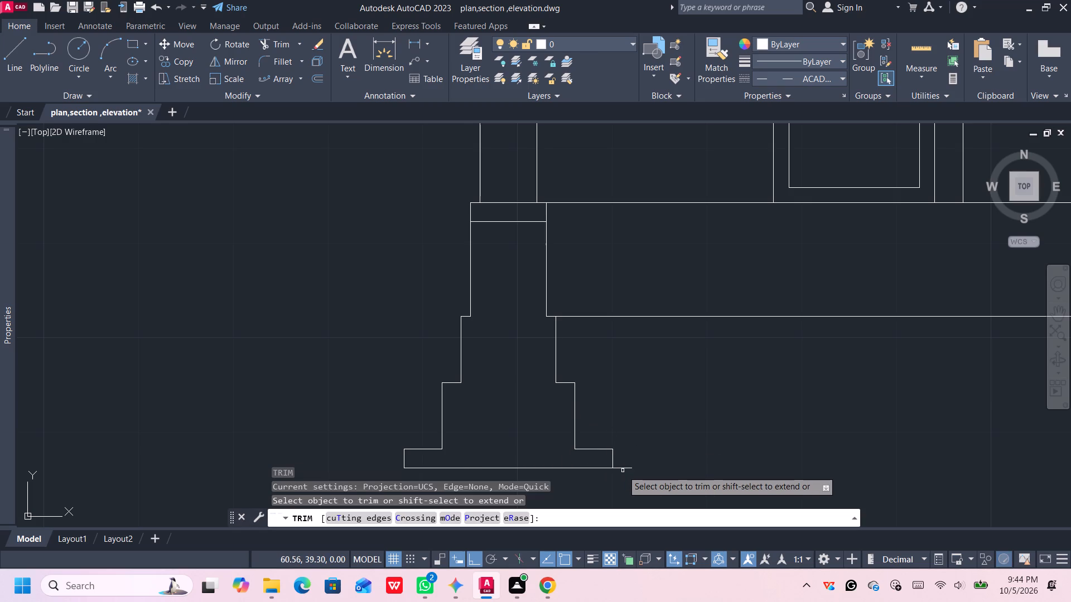
left_click(623, 468)
scroll(634, 463, "down", 3)
middle_click_drag(649, 449, 618, 436)
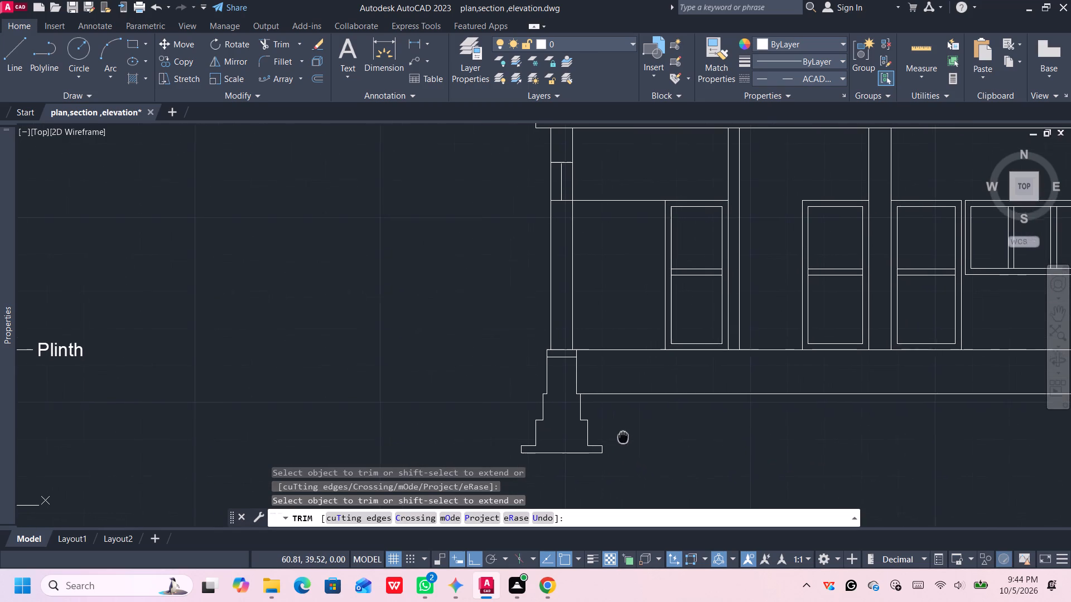
middle_click_drag(618, 436, 616, 436)
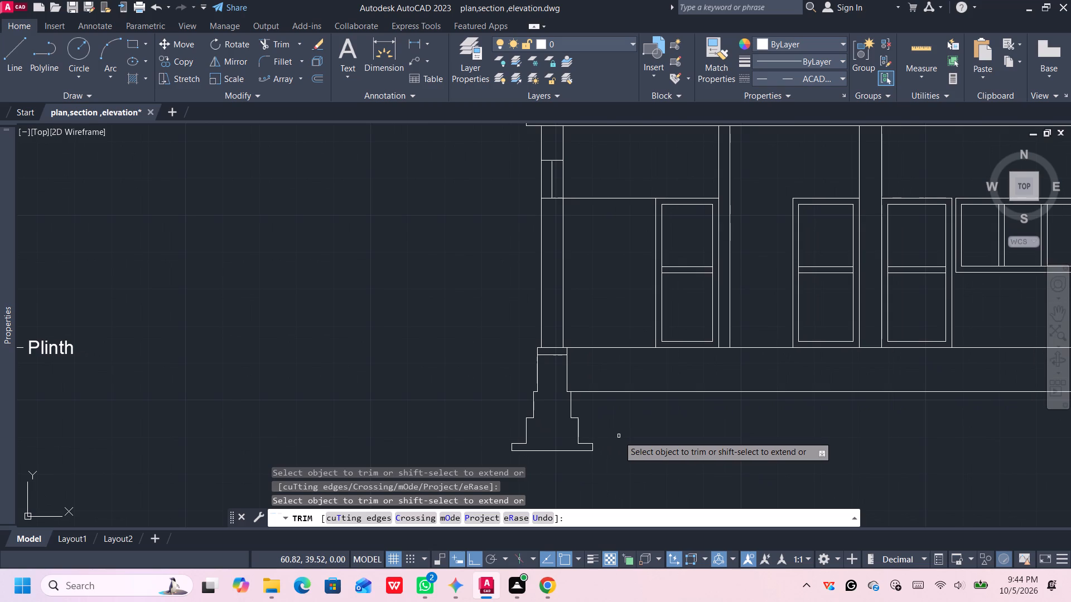
scroll(734, 416, "down", 1)
middle_click_drag(716, 417, 697, 415)
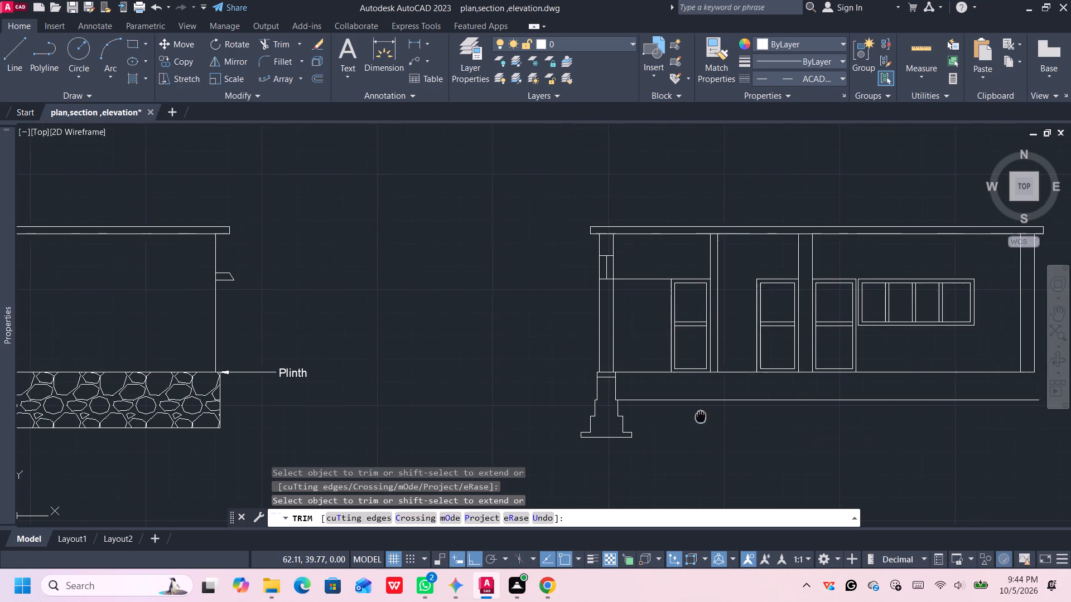
Shorten the floor line above the foundation so its left end starts at the left footing's right face.
middle_click_drag(697, 415, 636, 430)
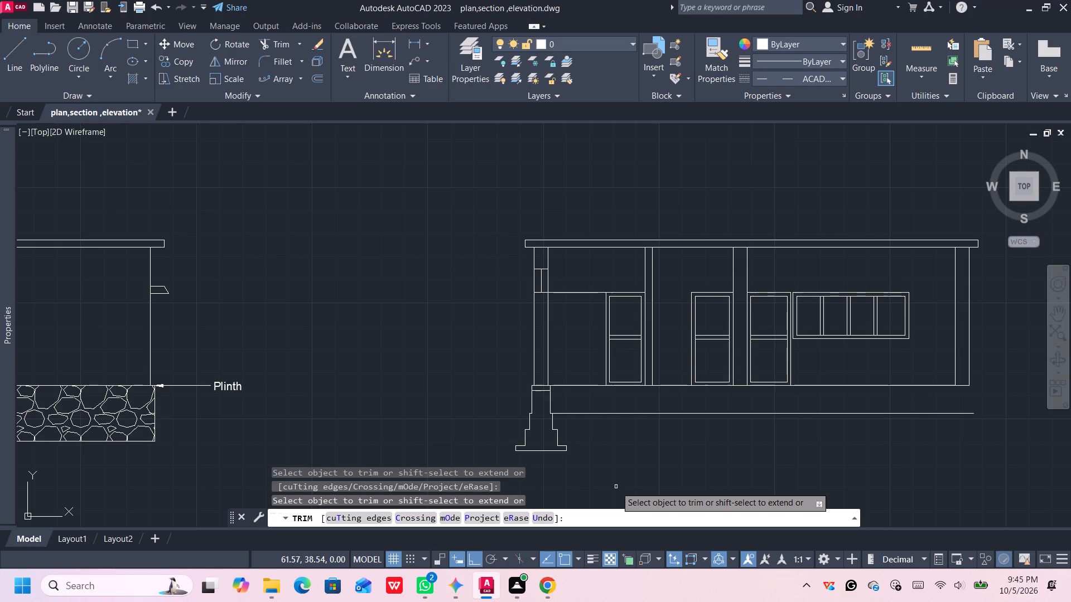
middle_click_drag(652, 439, 627, 412)
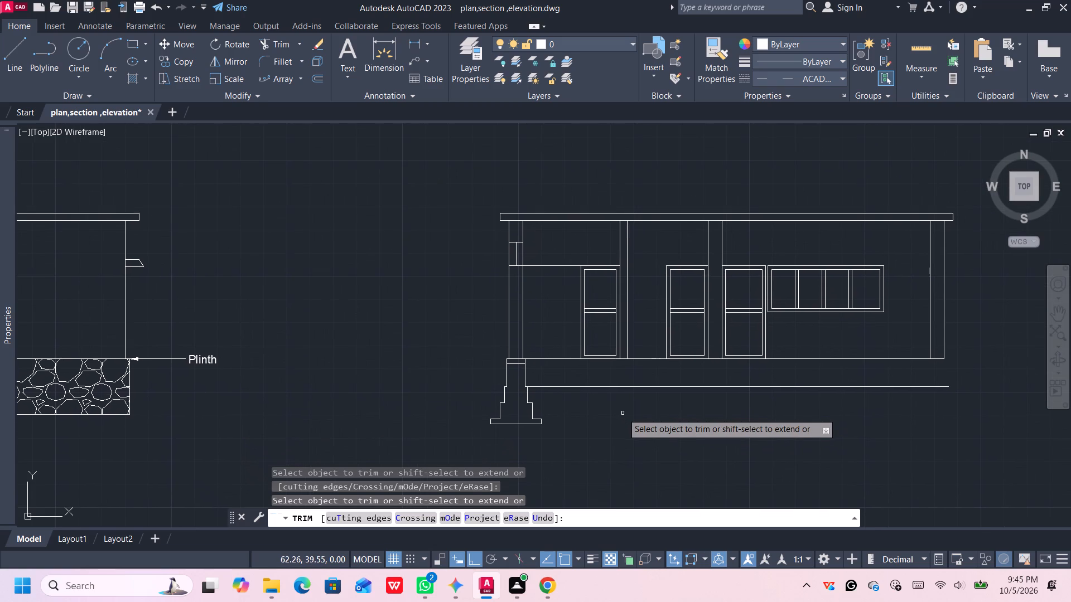
key("Escape")
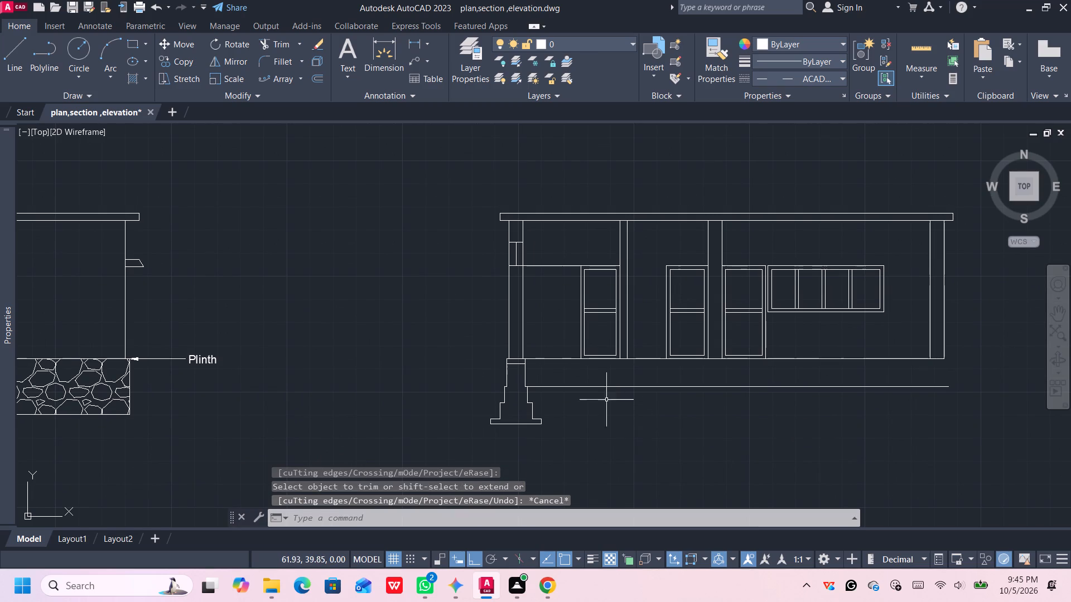
left_click(519, 353)
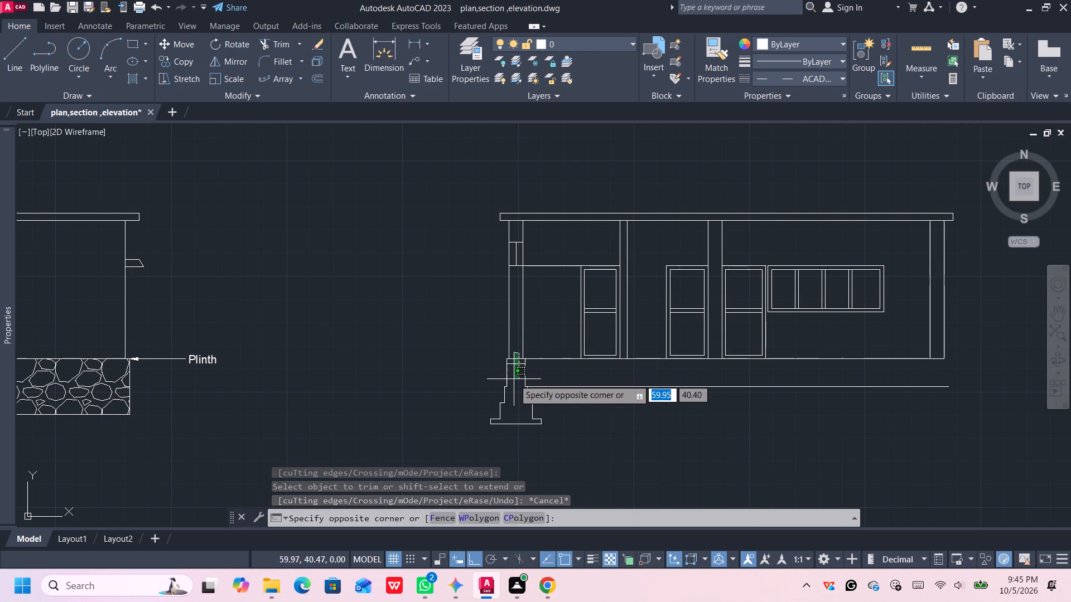
left_click(514, 379)
scroll(517, 372, "up", 3)
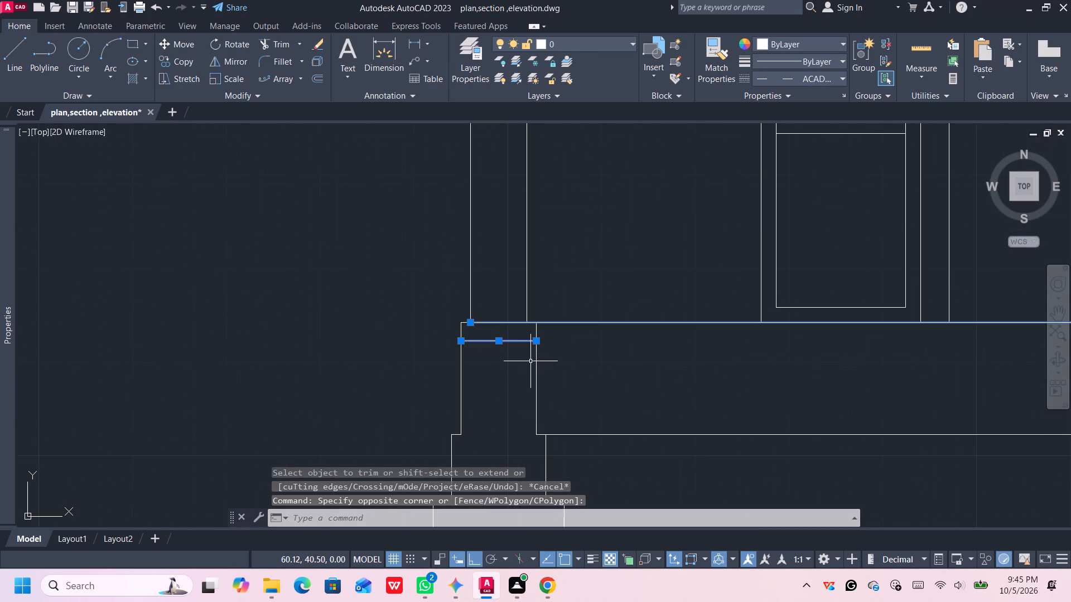
left_click(472, 322)
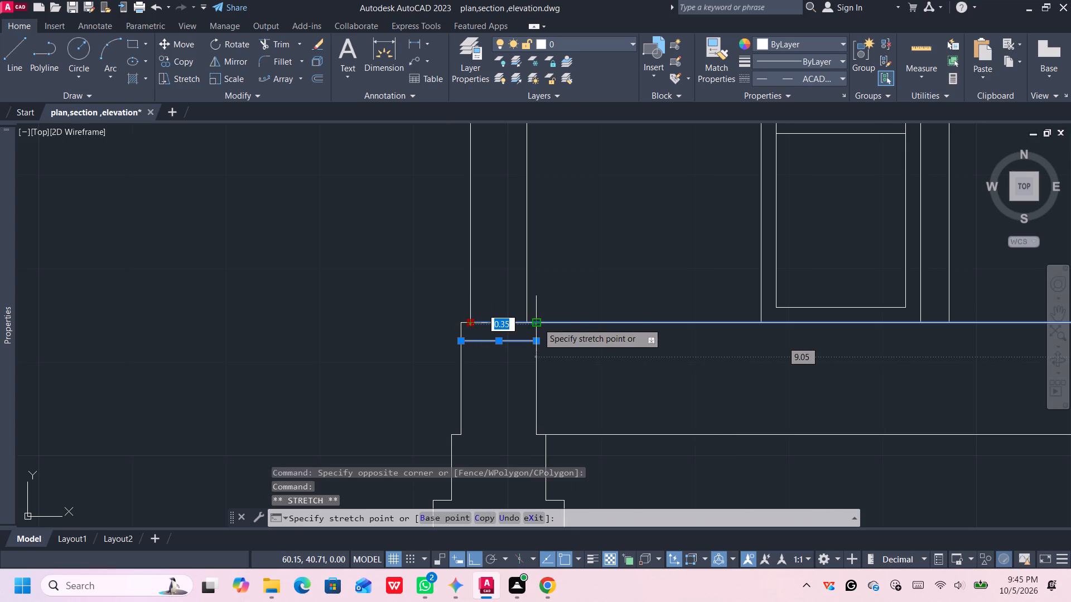
left_click(537, 323)
scroll(563, 340, "up", 1)
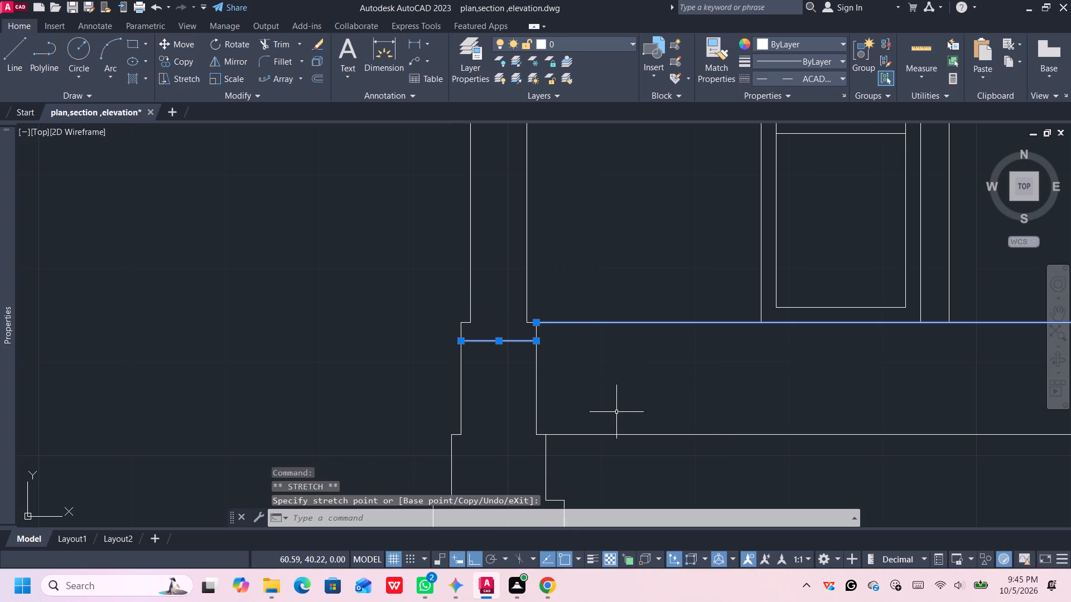
key("Escape")
Draw a horizontal line closing the left wall's foot, from its right face to its left face.
key("l")
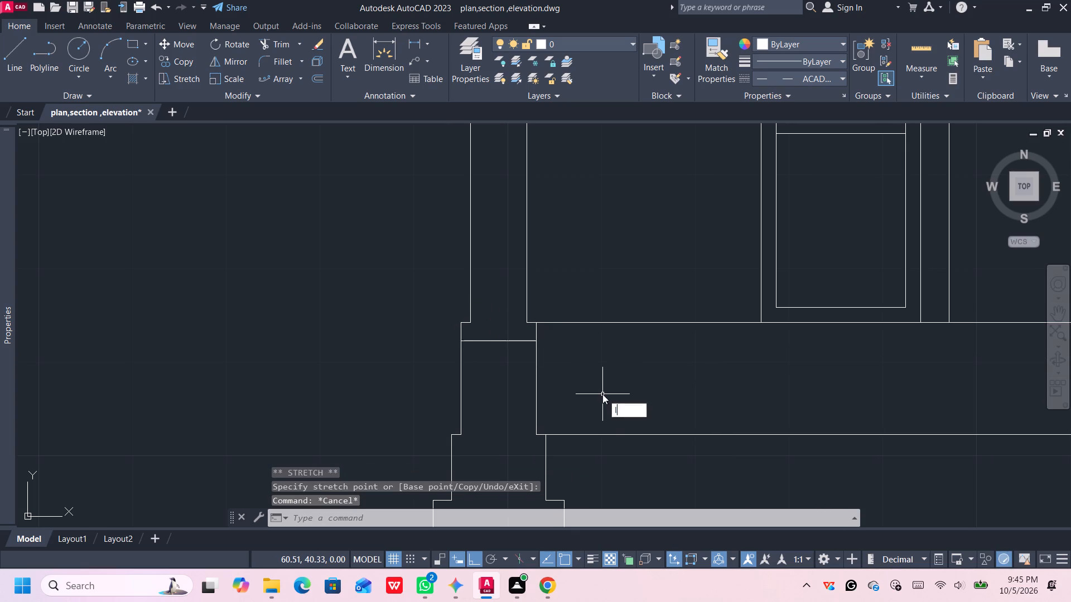
key("Return")
left_click(523, 322)
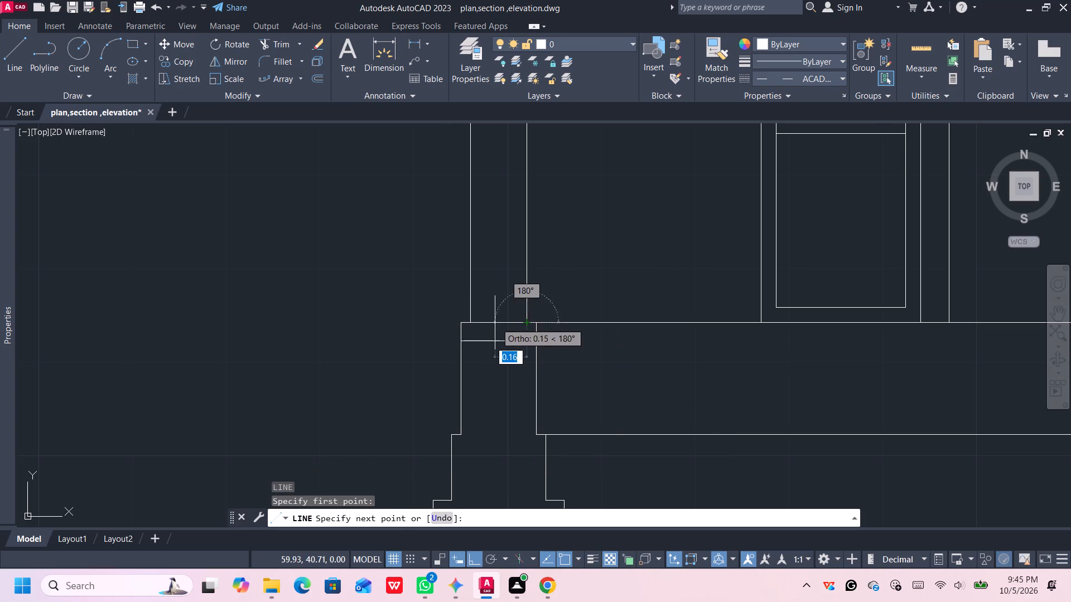
left_click(472, 322)
key("space")
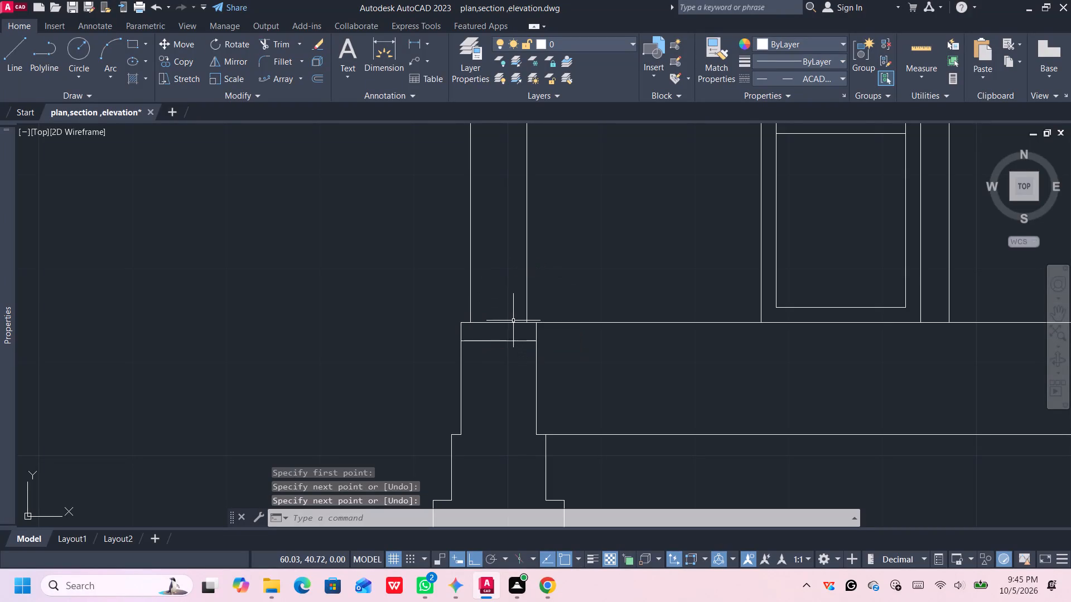
Group all the lines of the left stepped footing, including its top edge, plinth line and base.
left_click(510, 323)
left_click(461, 322)
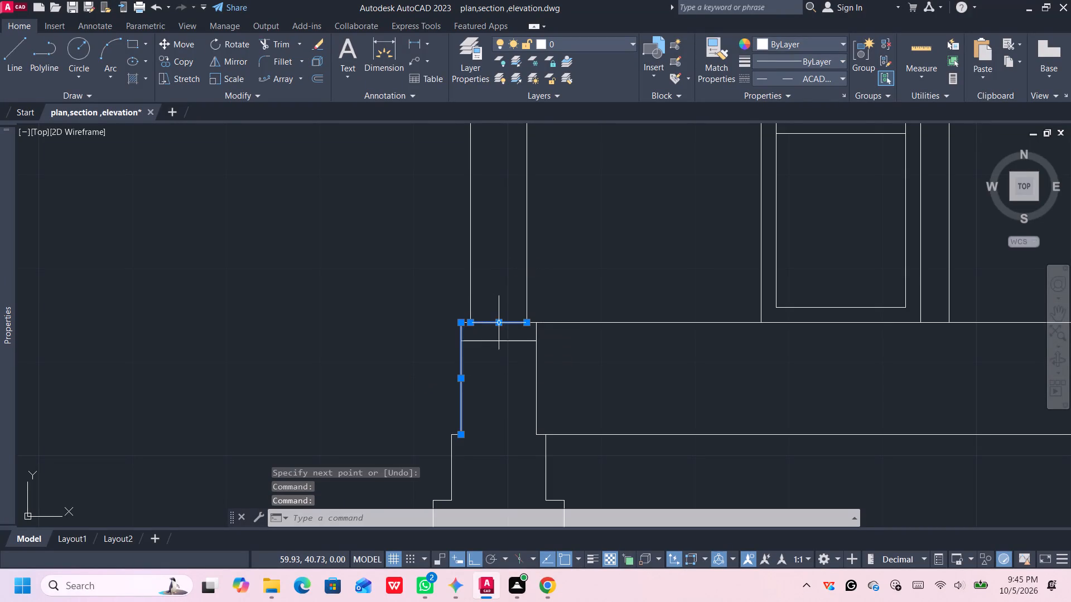
scroll(501, 320, "up", 2)
left_click(401, 324)
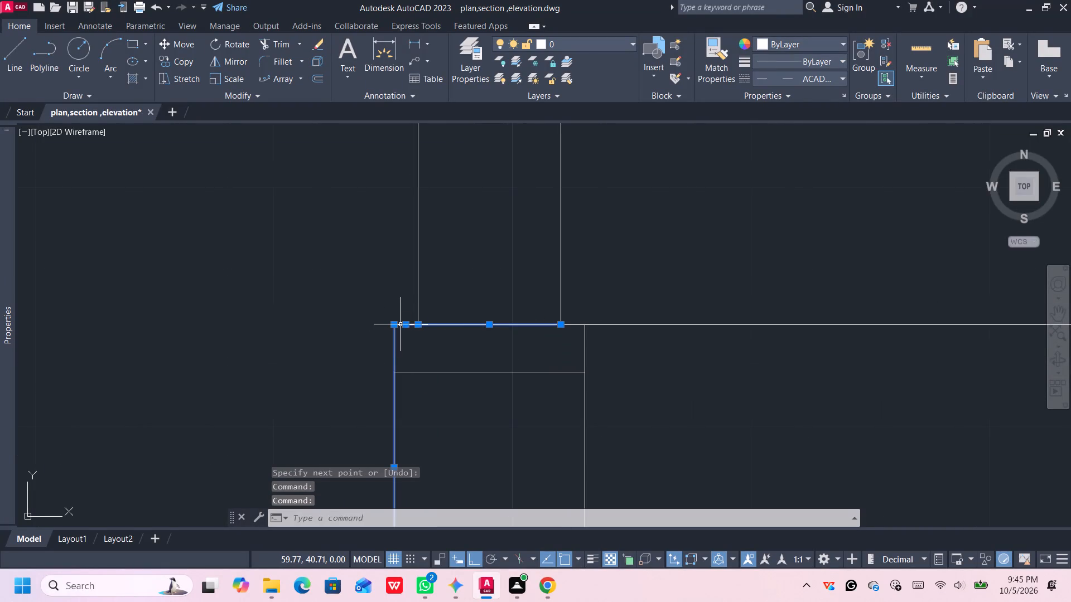
left_click(575, 327)
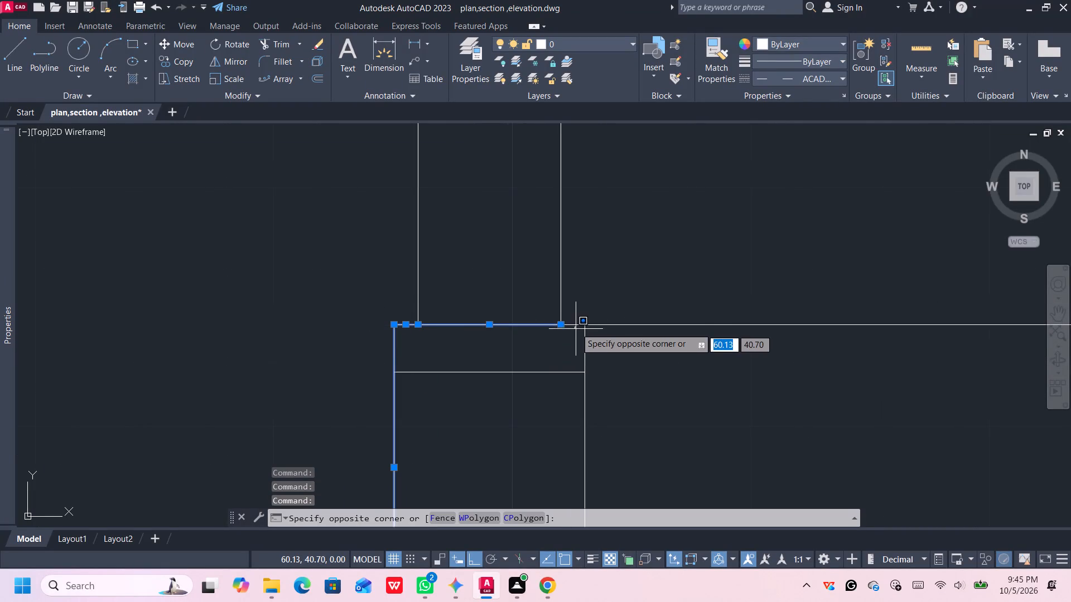
left_click(575, 323)
left_click(584, 351)
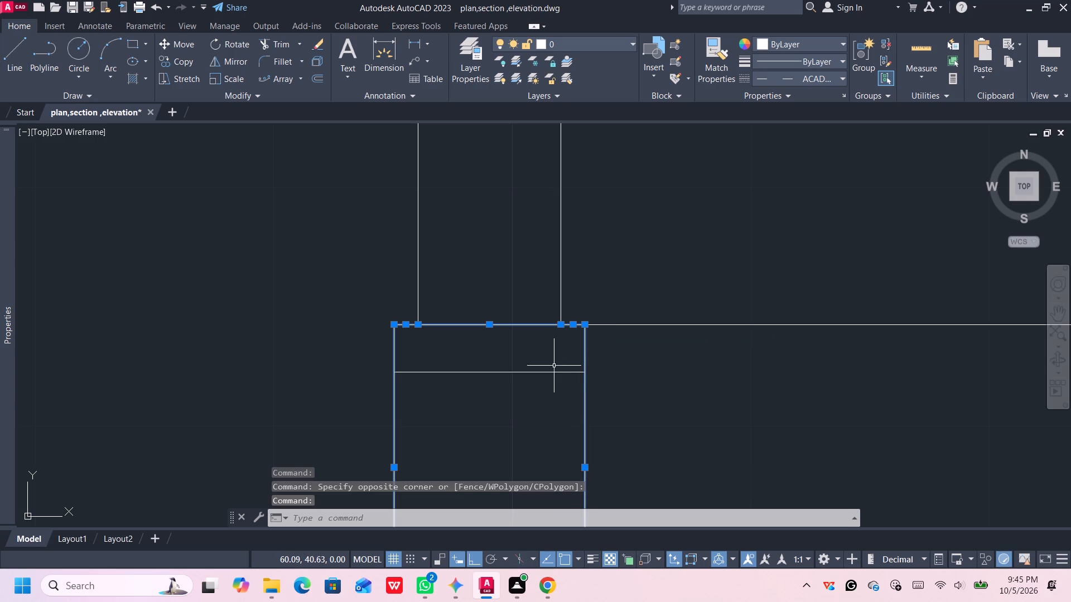
left_click(553, 372)
scroll(553, 379, "down", 4)
middle_click_drag(551, 376, 551, 202)
scroll(546, 318, "down", 1)
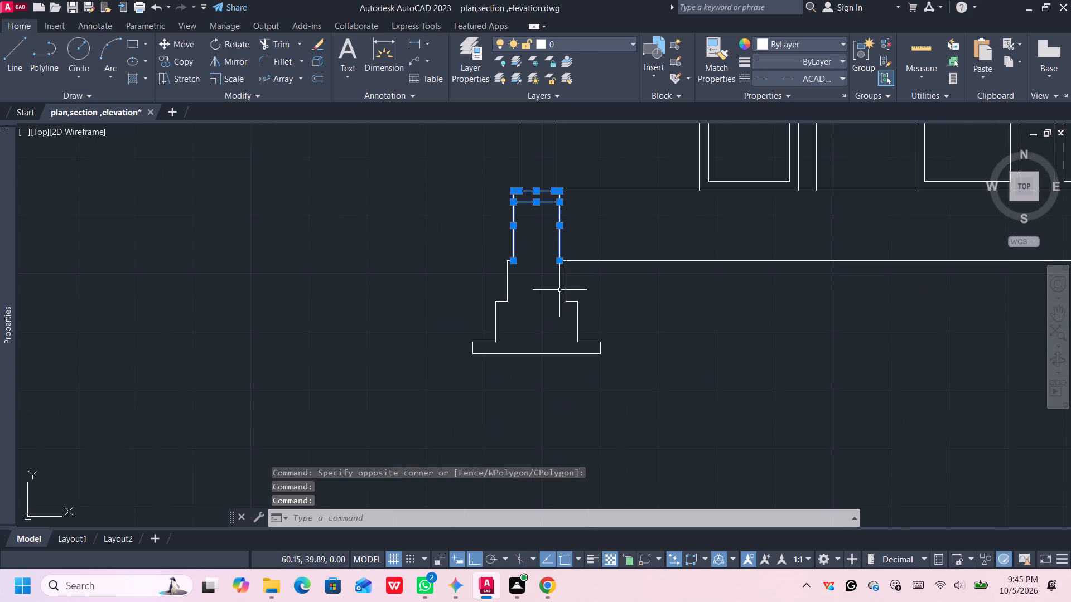
left_click(680, 292)
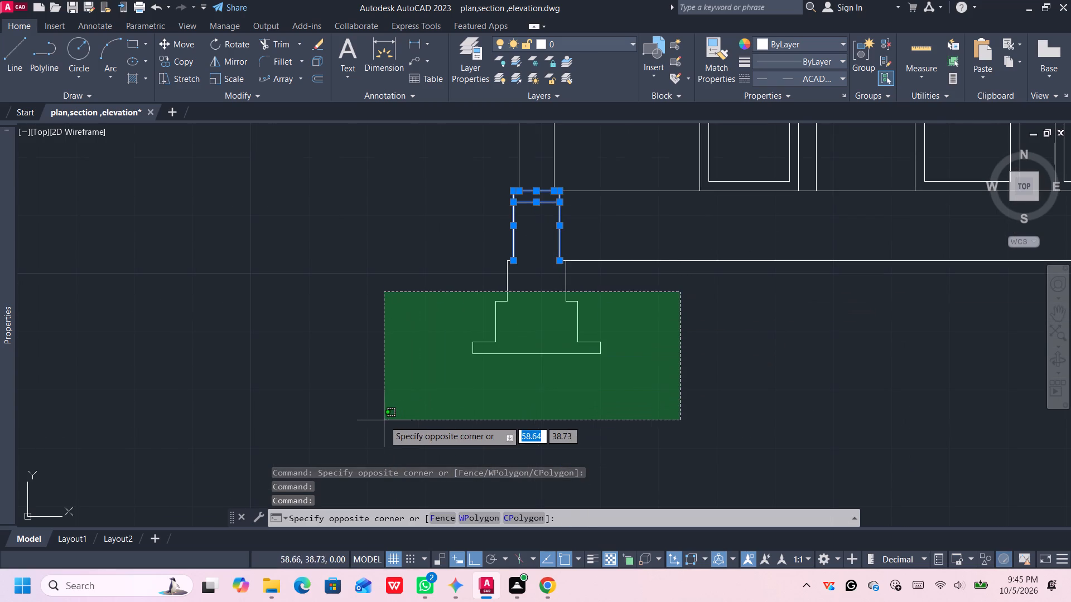
left_click(385, 411)
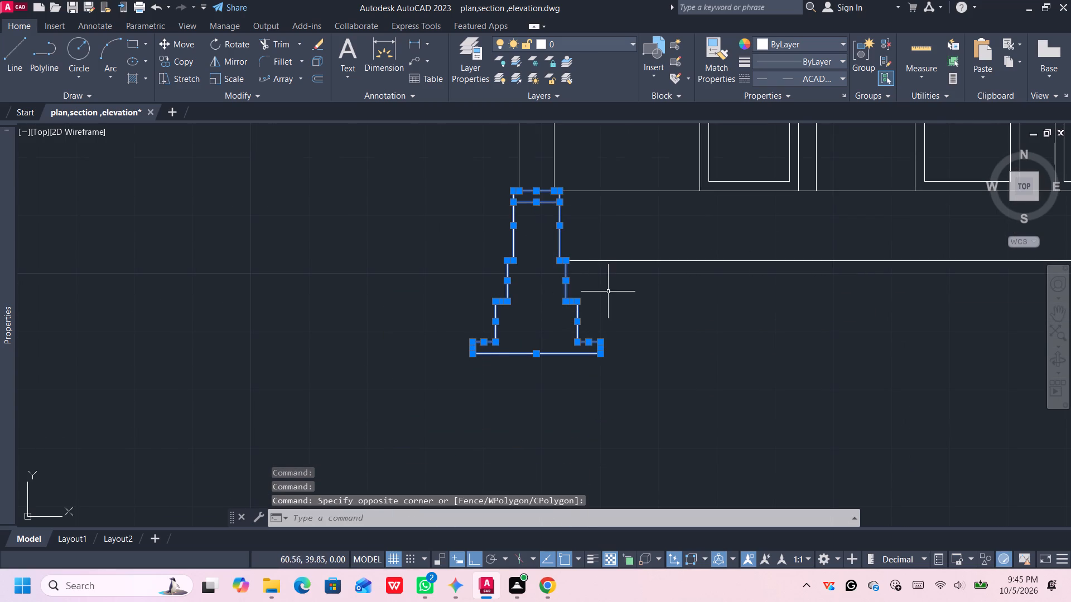
scroll(556, 268, "up", 4)
left_click(572, 248)
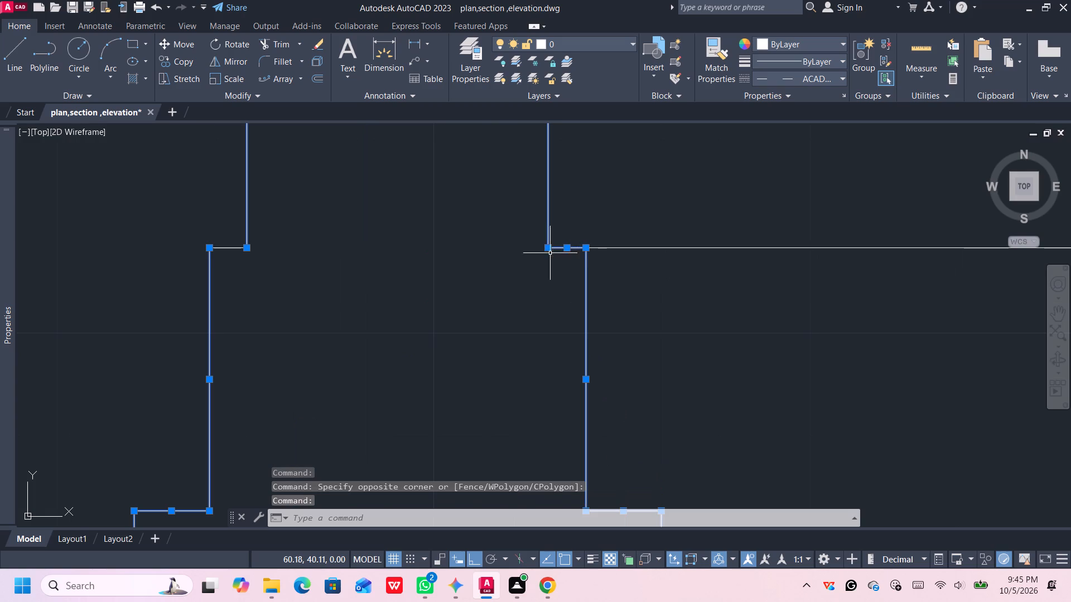
left_click(229, 247)
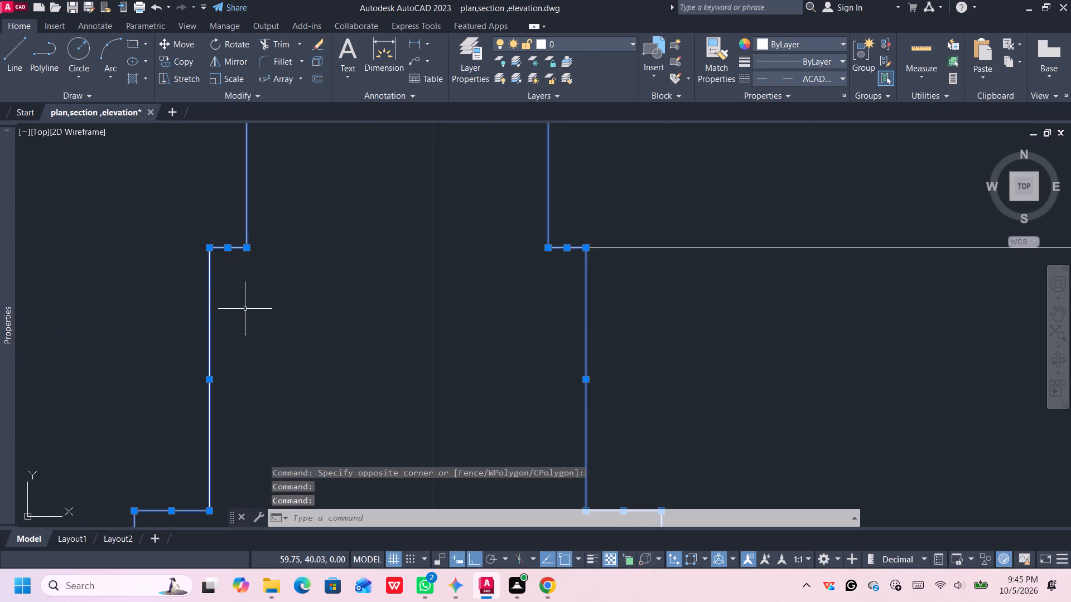
key("g")
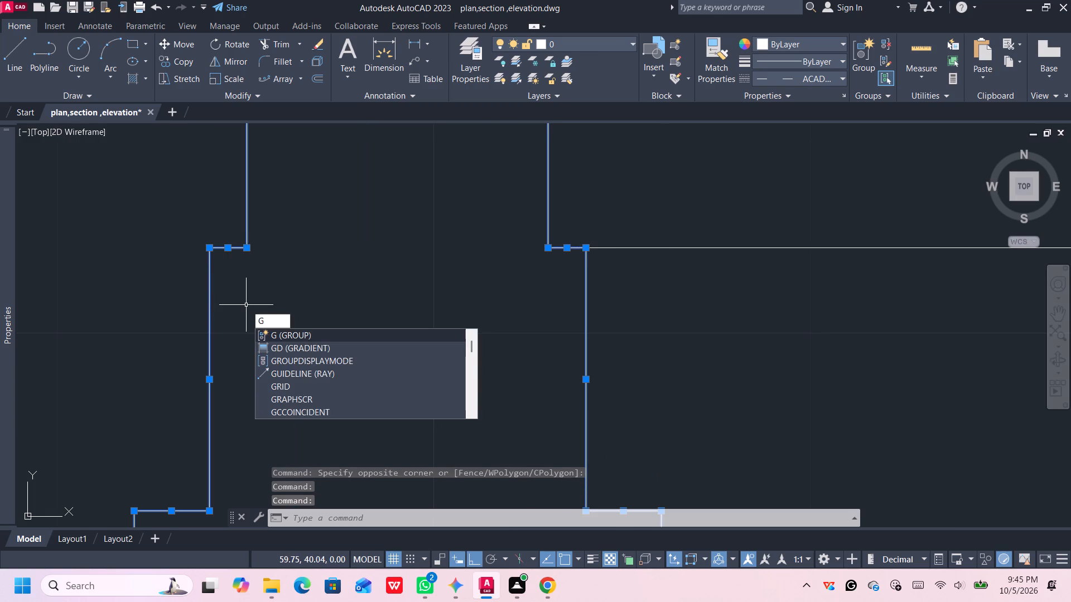
left_click(280, 335)
Copy the footing group from its top-edge midpoint to the foot of the wall between the two right-hand doors, 4.30 to the right.
scroll(300, 323, "down", 3)
left_click(330, 192)
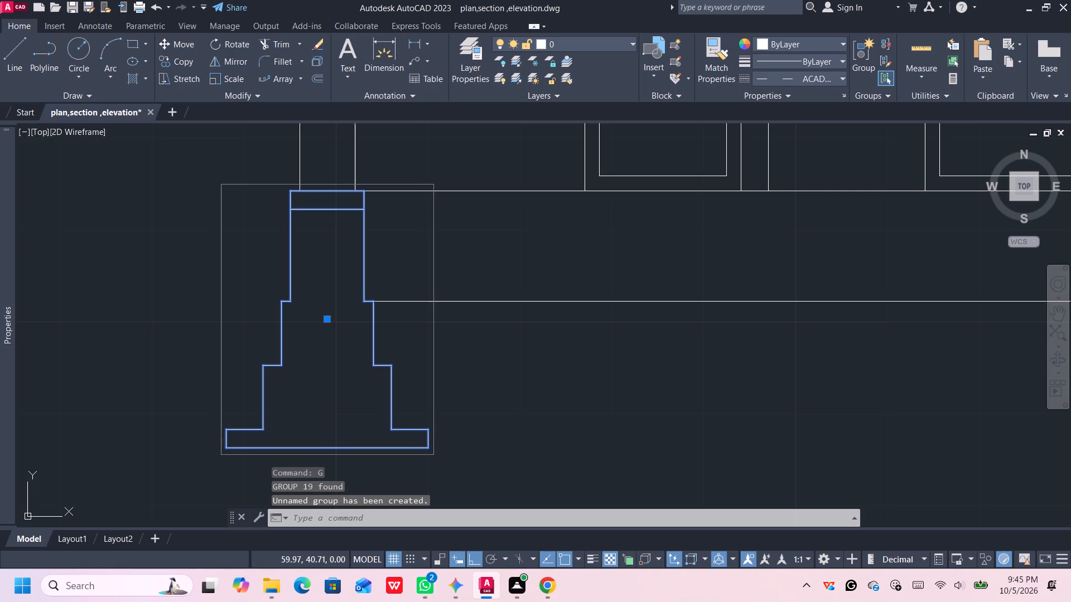
right_click(331, 192)
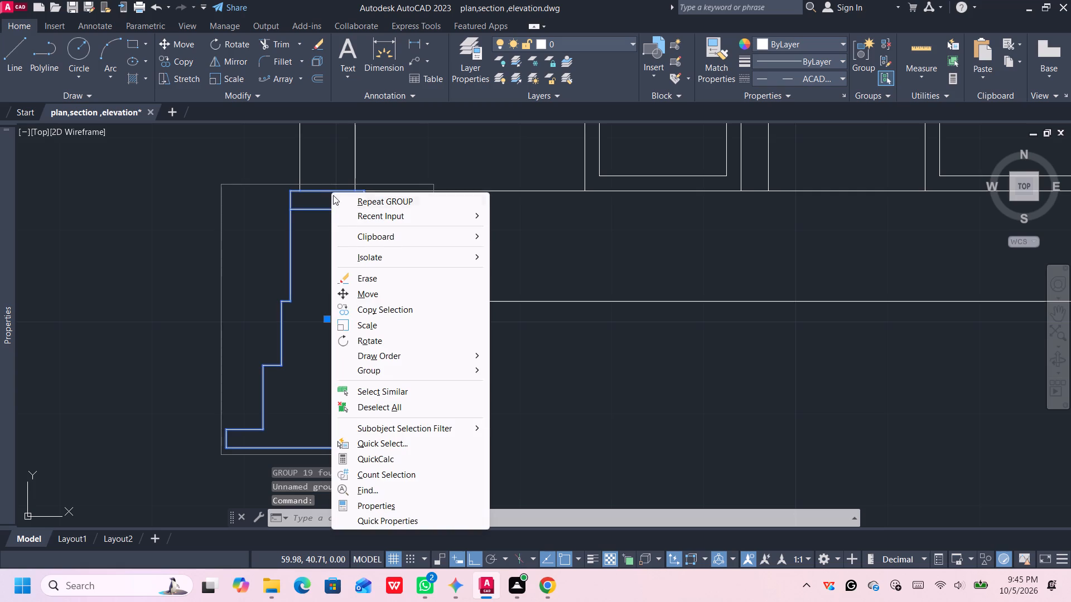
left_click(345, 309)
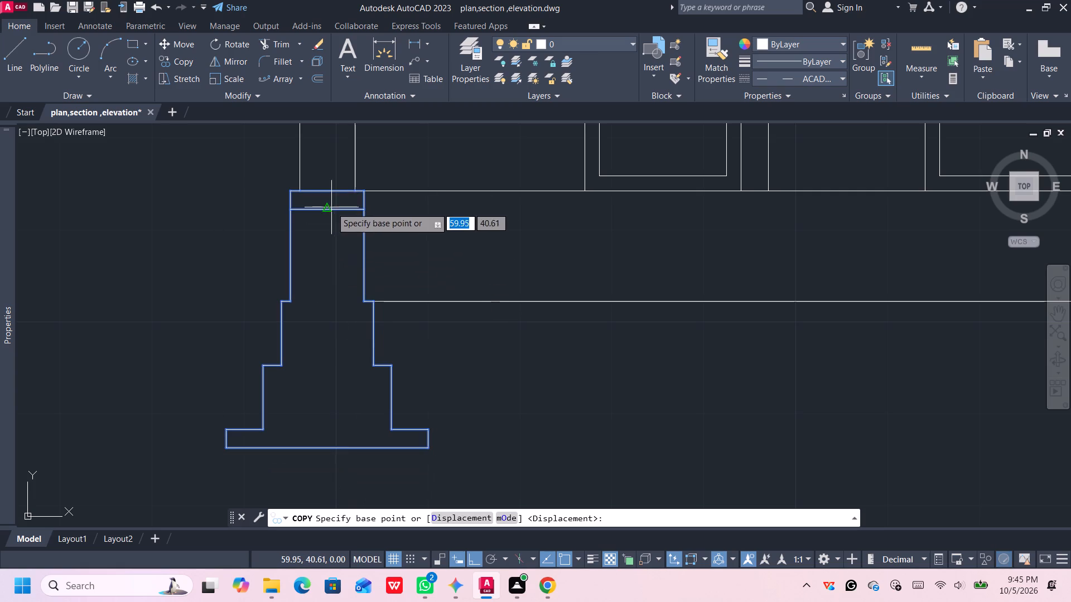
left_click(327, 191)
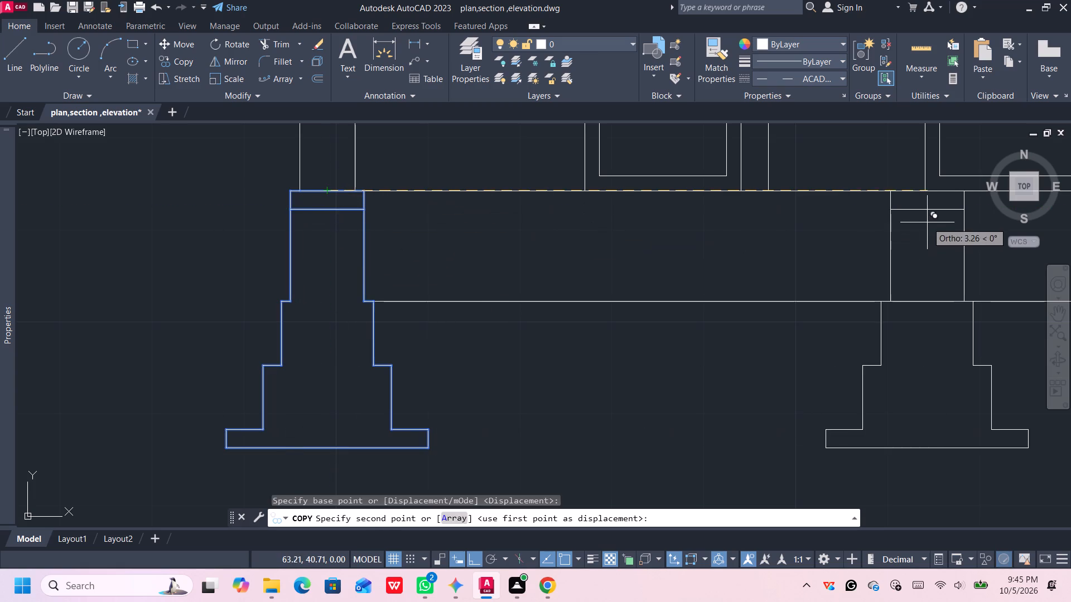
scroll(863, 193, "down", 2)
middle_click_drag(862, 202, 467, 314)
middle_click(456, 317)
scroll(464, 317, "up", 1)
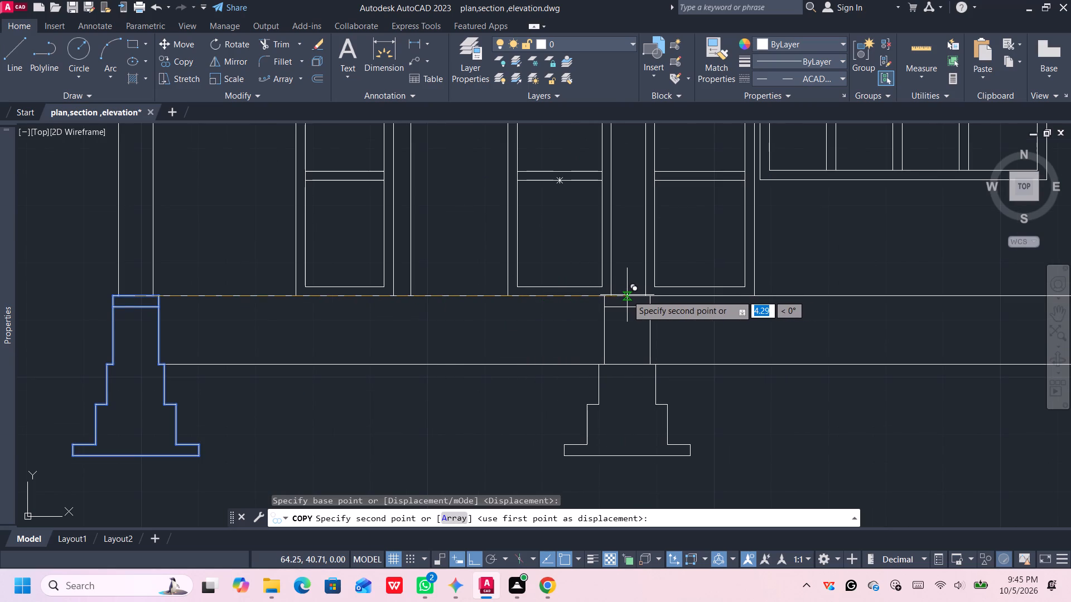
left_click(628, 295)
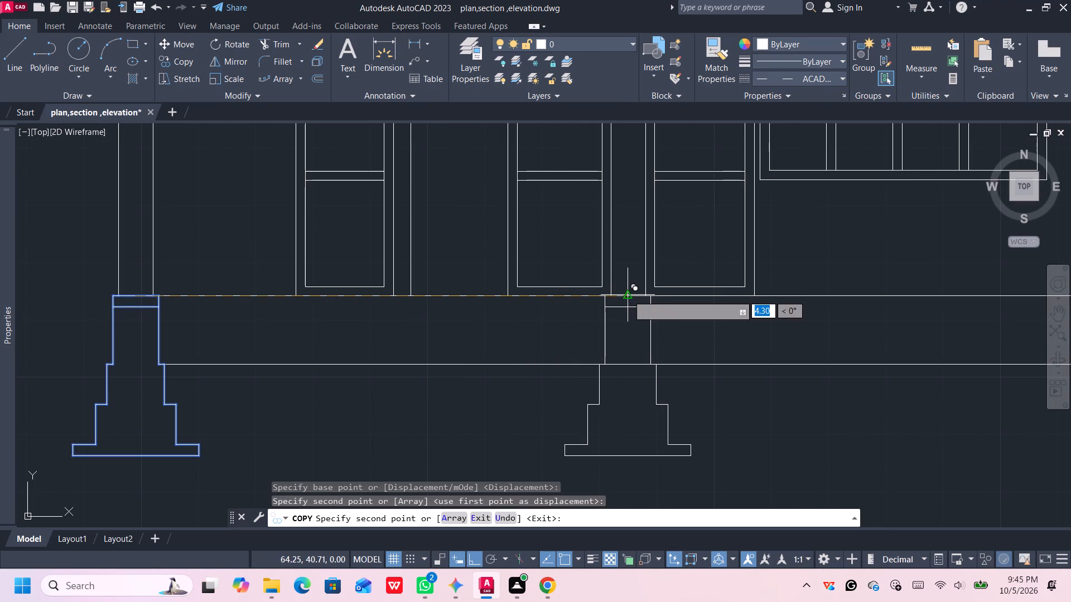
Place another copy of the footing group centred under the building's right end wall and finish copying.
scroll(667, 362, "down", 2)
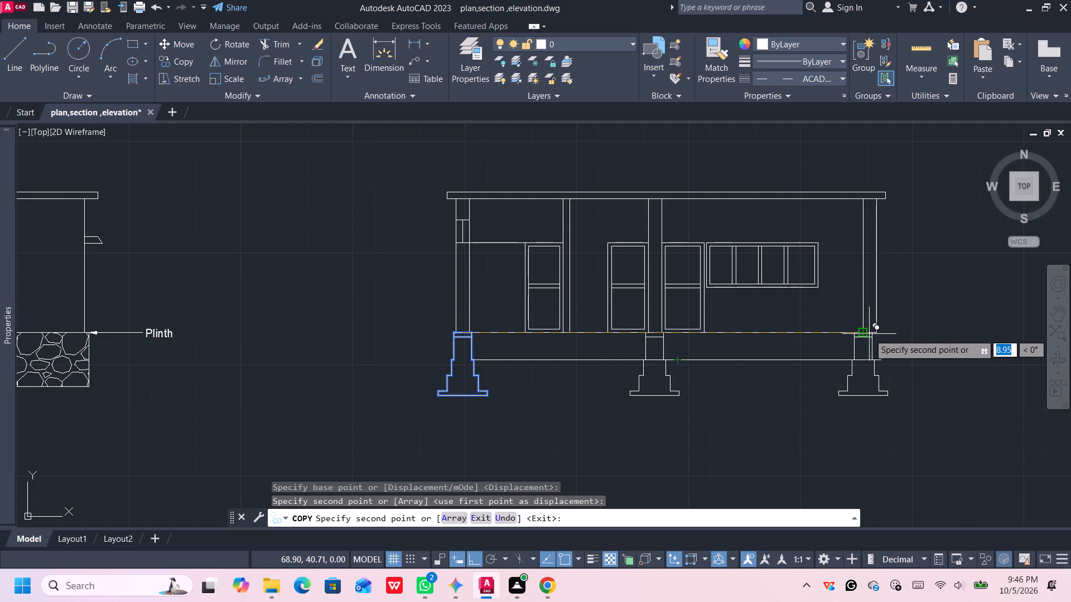
scroll(874, 338, "up", 2)
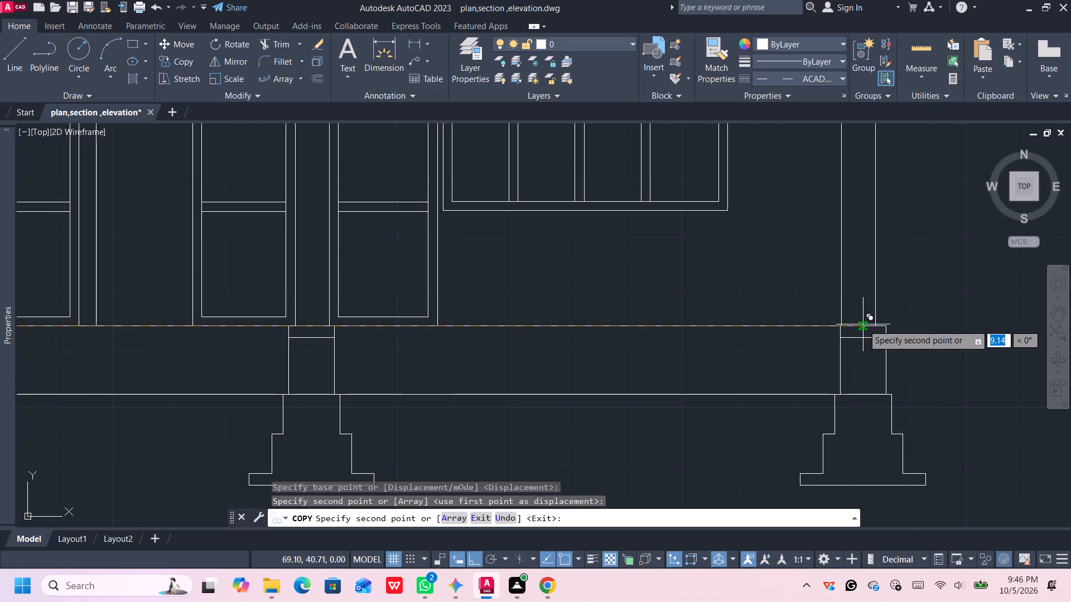
left_click(860, 326)
scroll(861, 370, "down", 2)
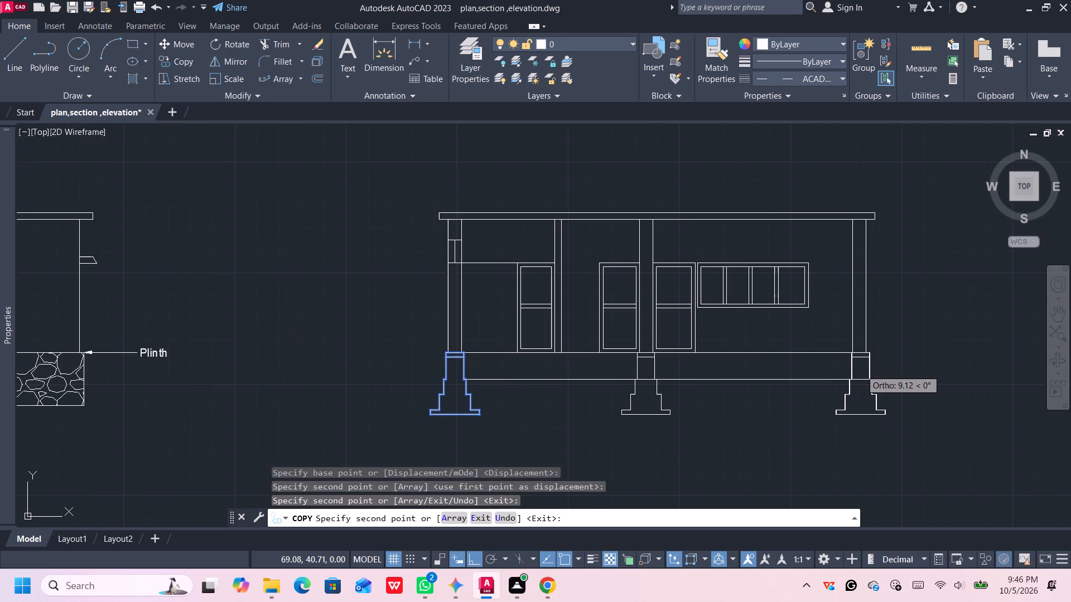
scroll(865, 367, "down", 1)
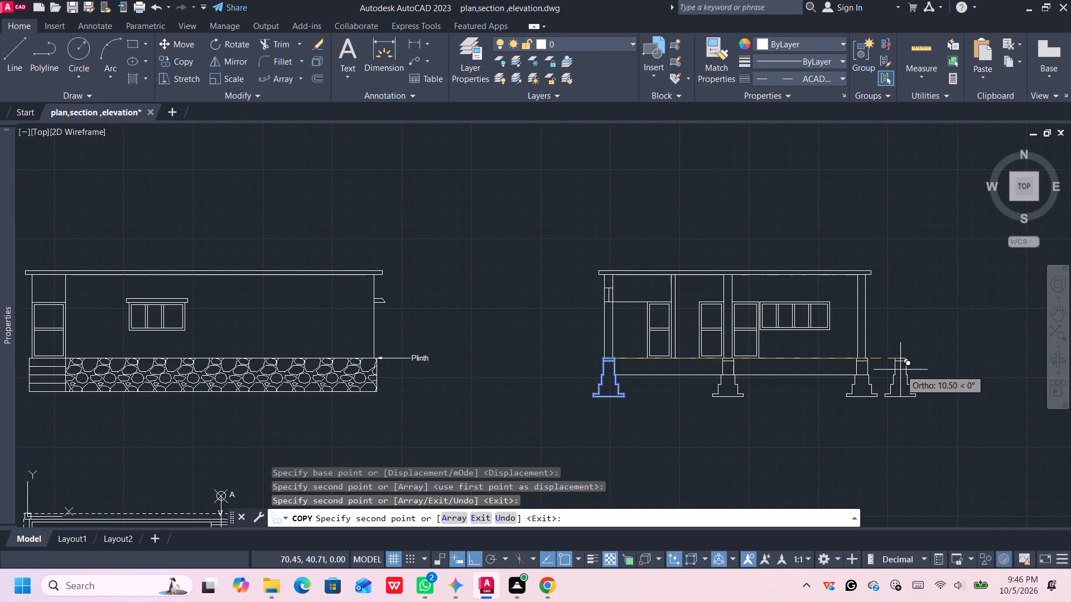
key("Escape")
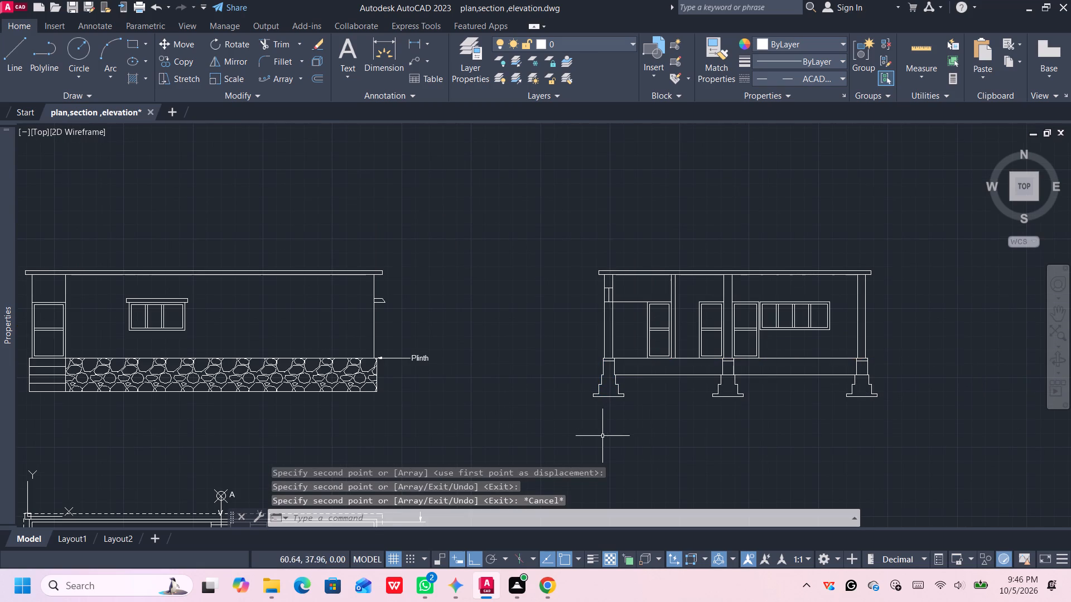
Trim the ground line segment that crosses the inside of the middle footing.
scroll(732, 372, "up", 2)
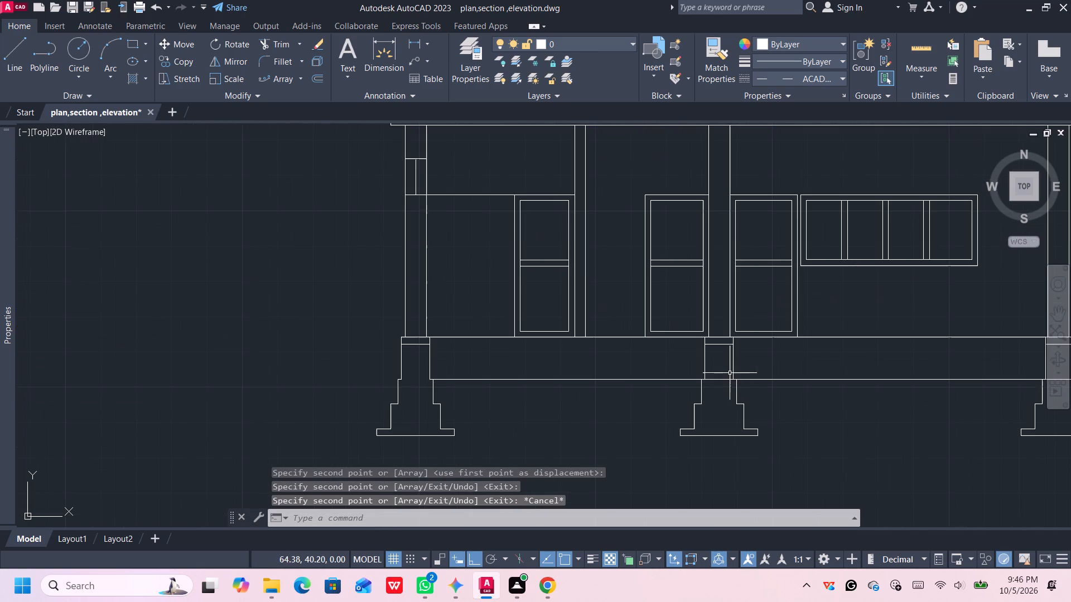
type("tr")
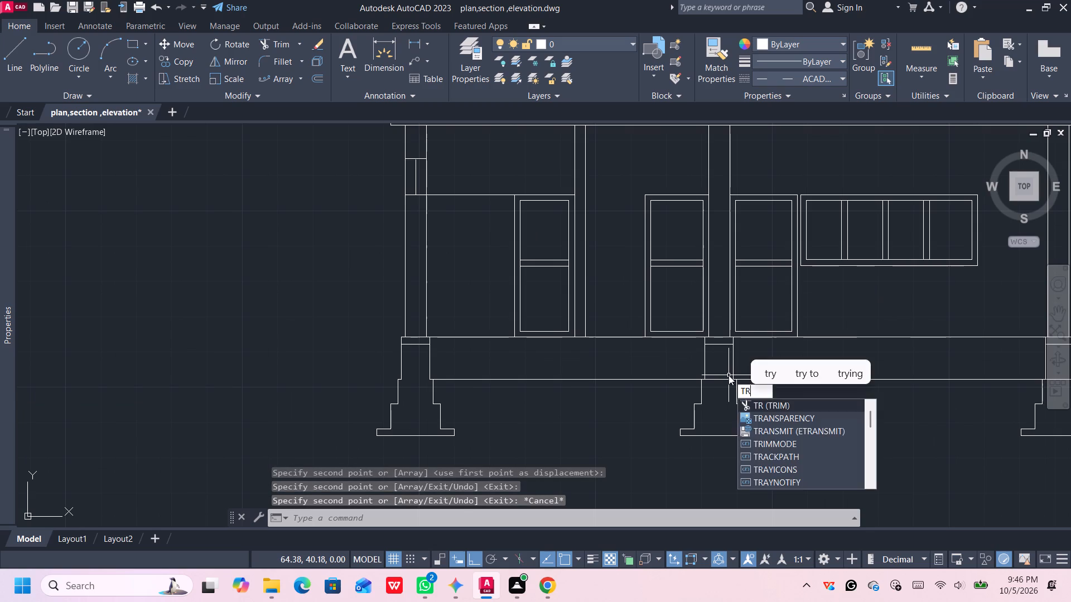
key("Return")
left_click(723, 377)
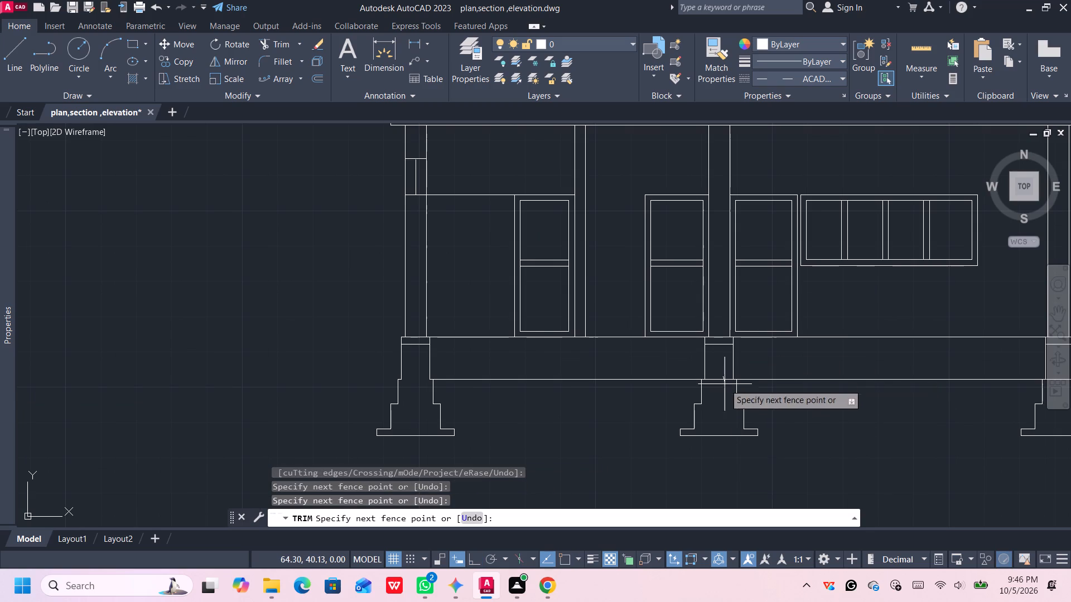
left_click(717, 416)
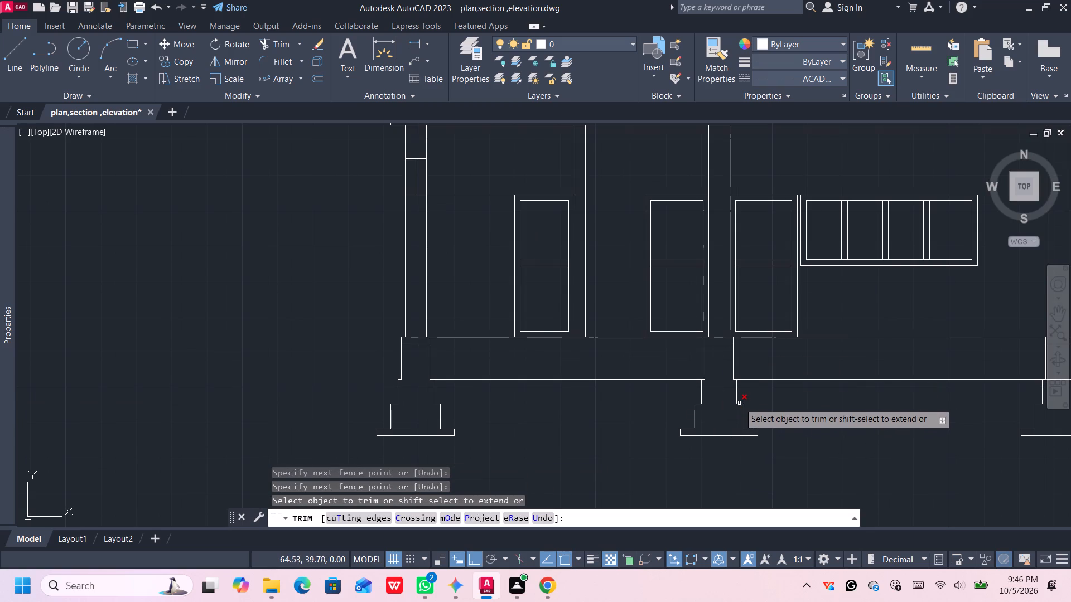
Trim the ground line segment that crosses the inside of the right footing and finish trimming.
middle_click_drag(832, 421, 788, 417)
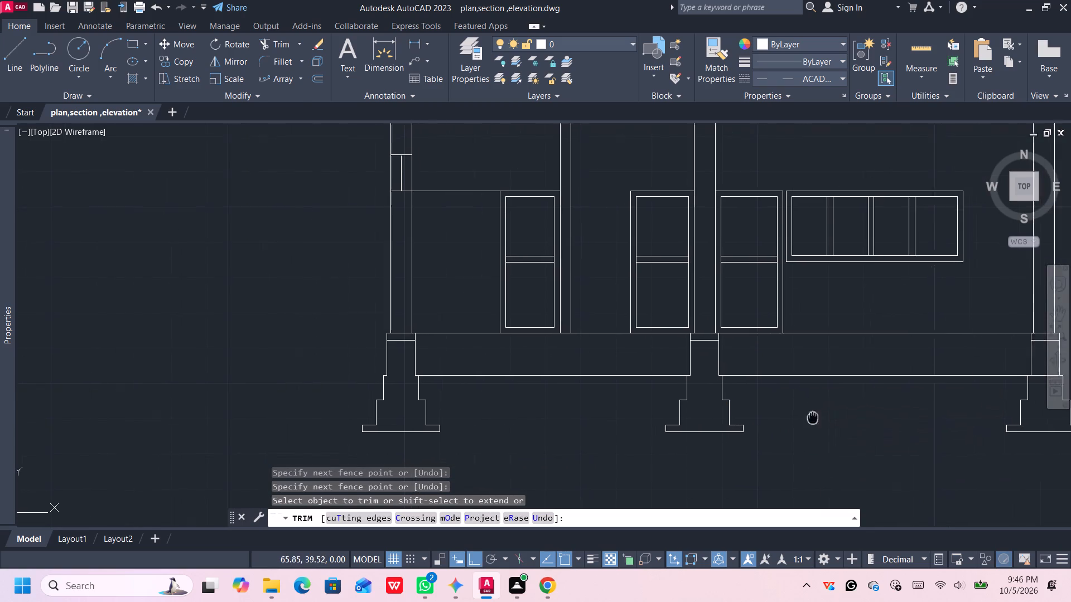
middle_click_drag(788, 417, 650, 413)
middle_click(650, 413)
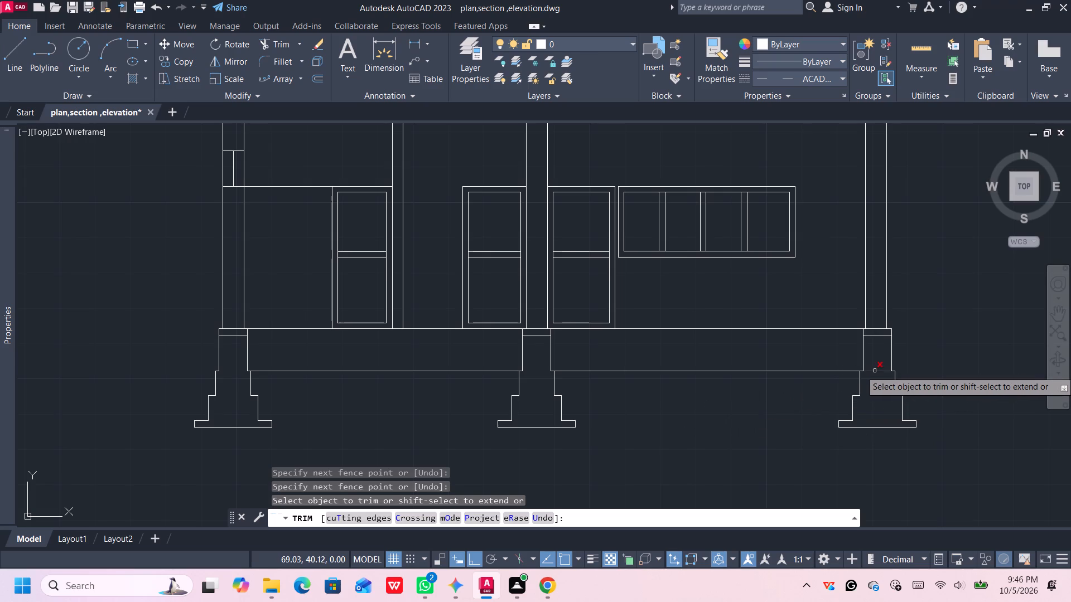
left_click(875, 371)
key("Escape")
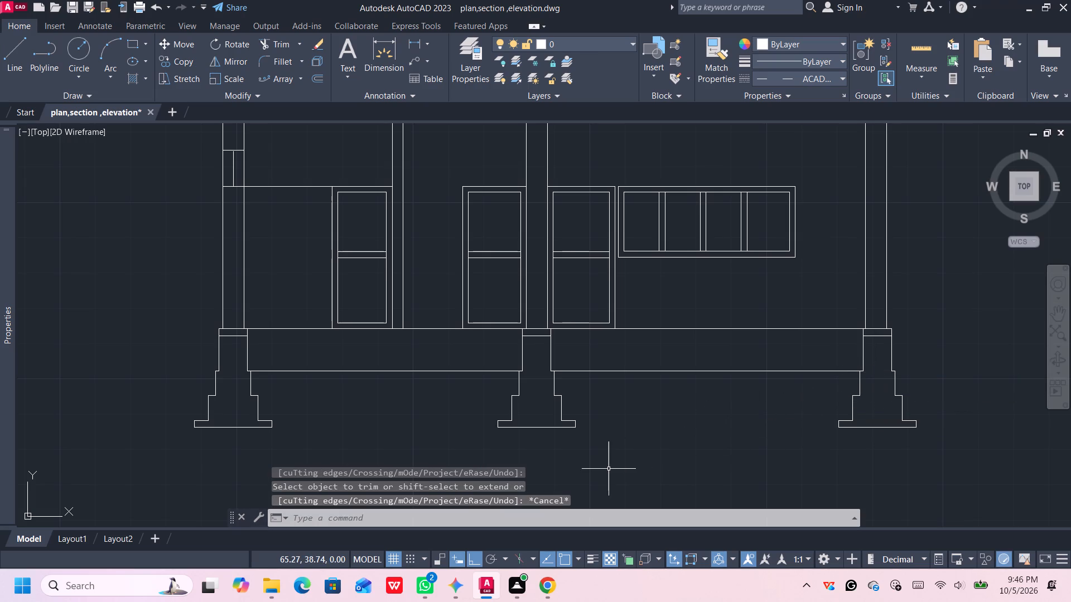
Extend the top edge of the base slab across the full footing width on the middle, left and right footings.
key("e")
key("x")
key("Return")
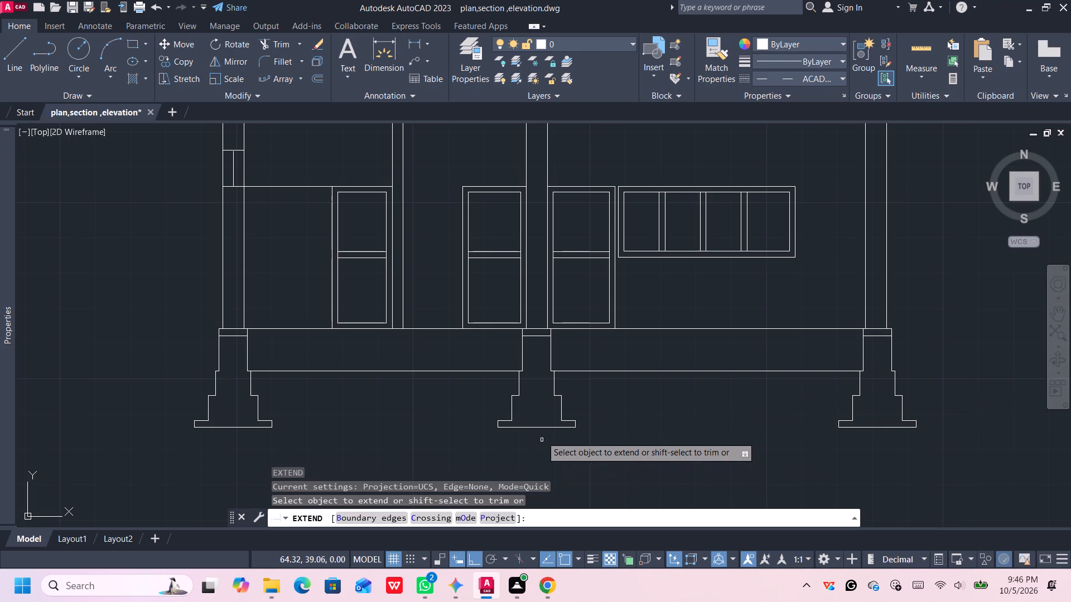
left_click(567, 420)
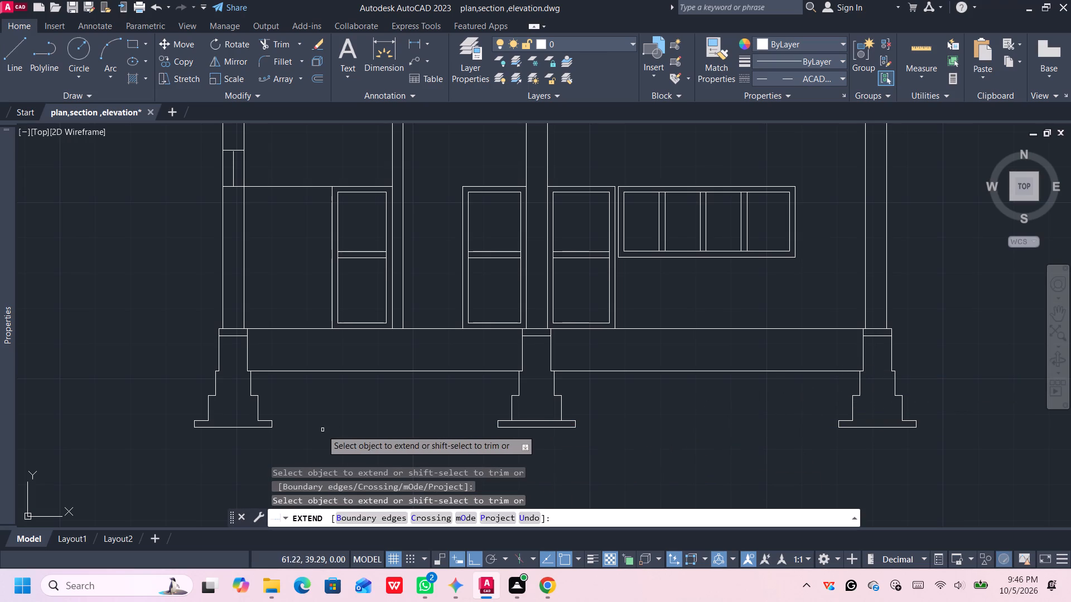
left_click(262, 419)
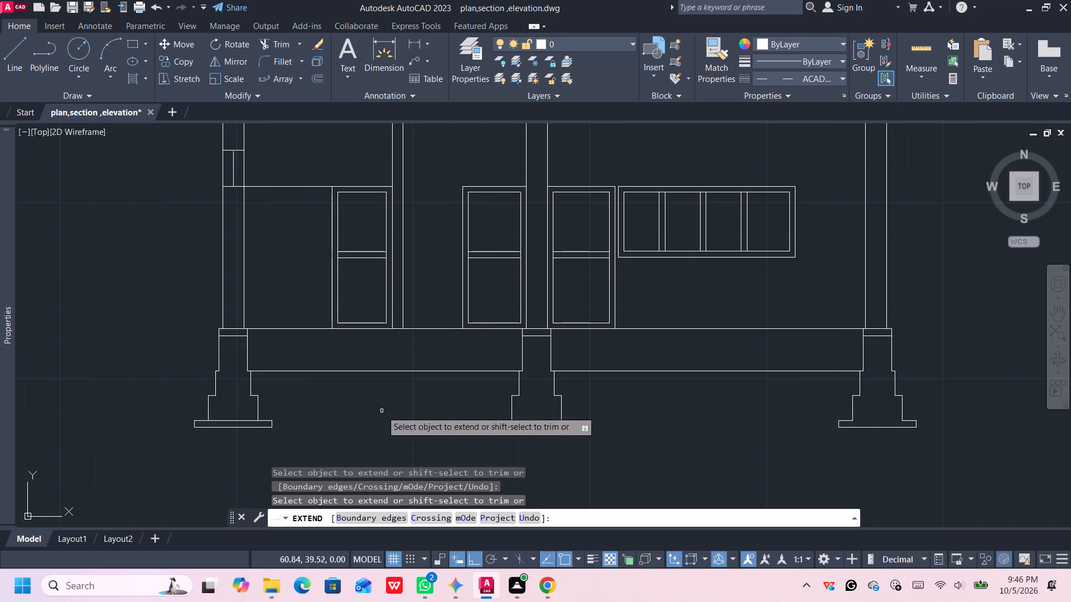
left_click(905, 422)
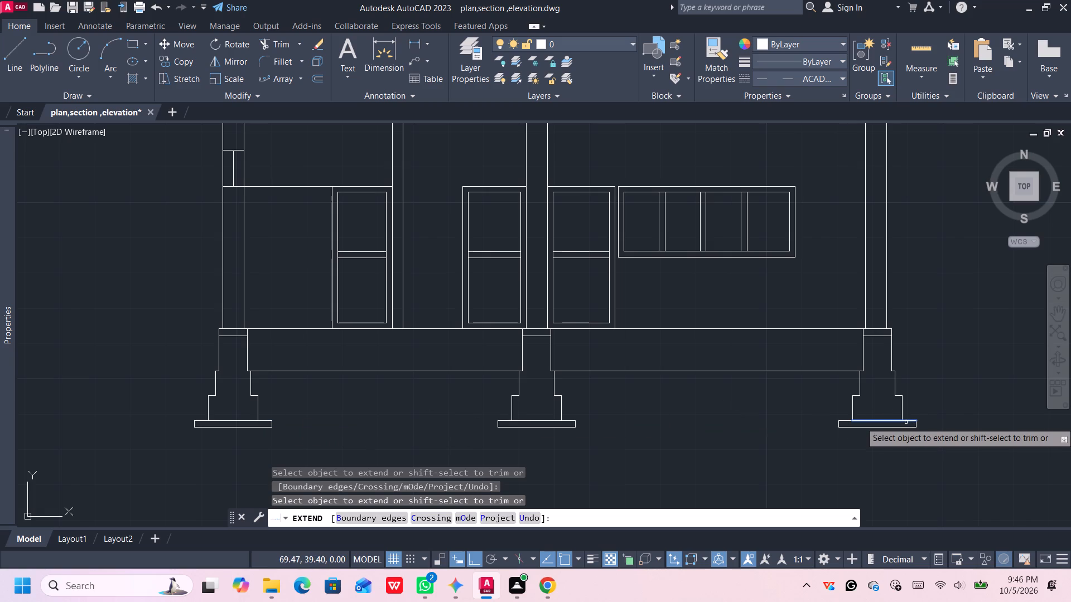
key("space")
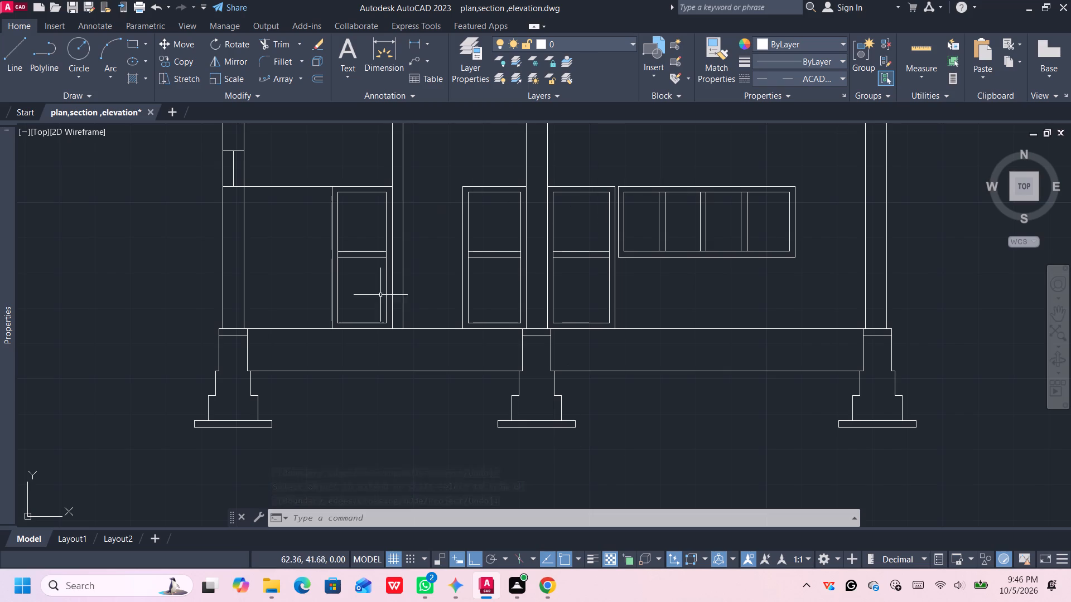
From the right foot of the thin wall beside the left door, draw a line 0.15 to the right and 0.1 down.
scroll(322, 377, "up", 1)
scroll(459, 342, "down", 1)
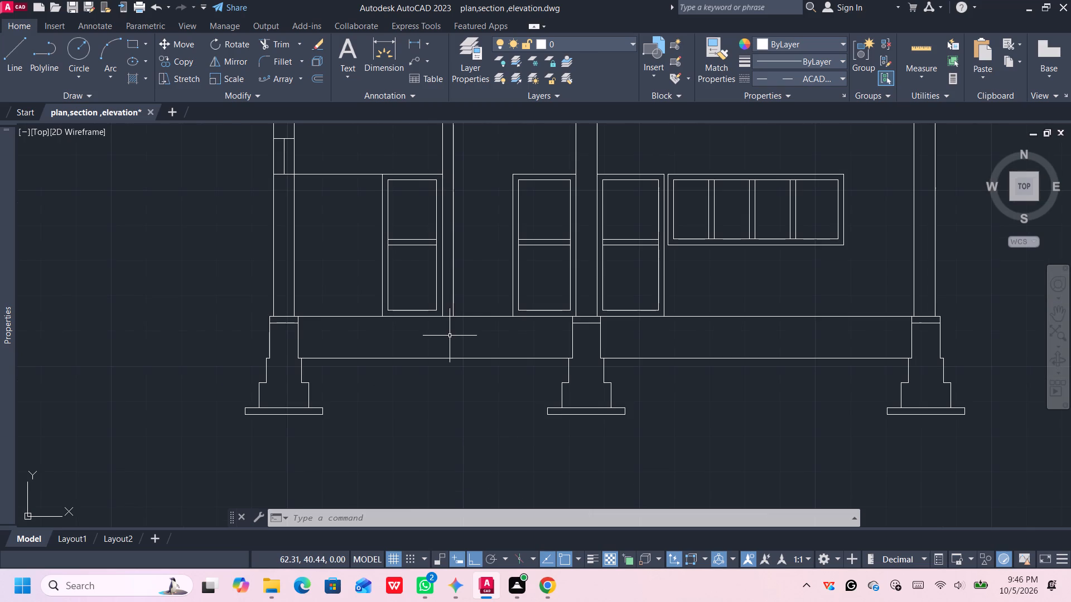
middle_click_drag(450, 334, 467, 386)
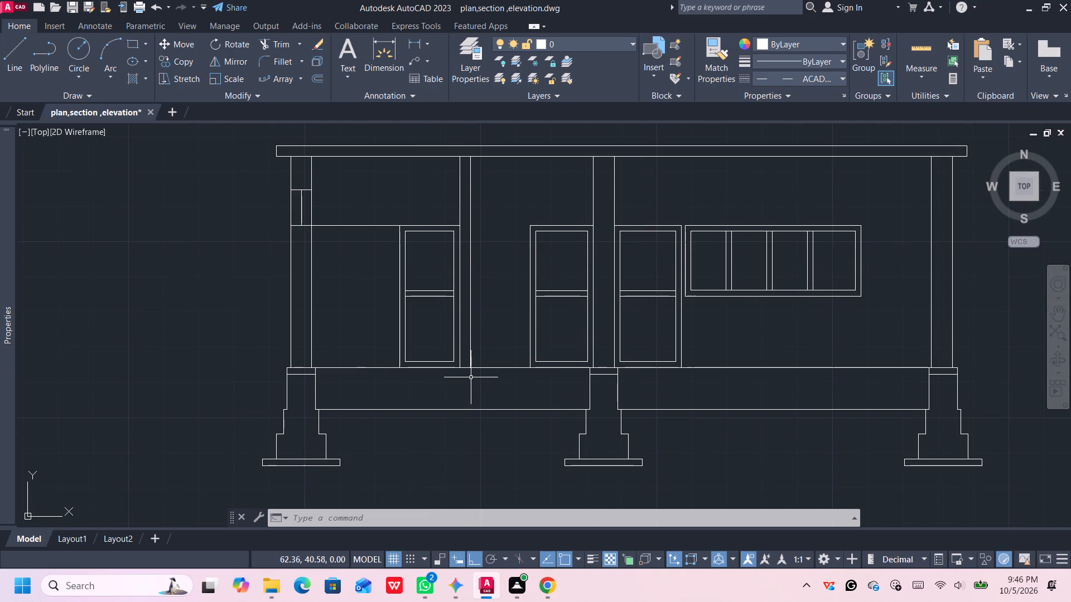
middle_click_drag(471, 376, 464, 358)
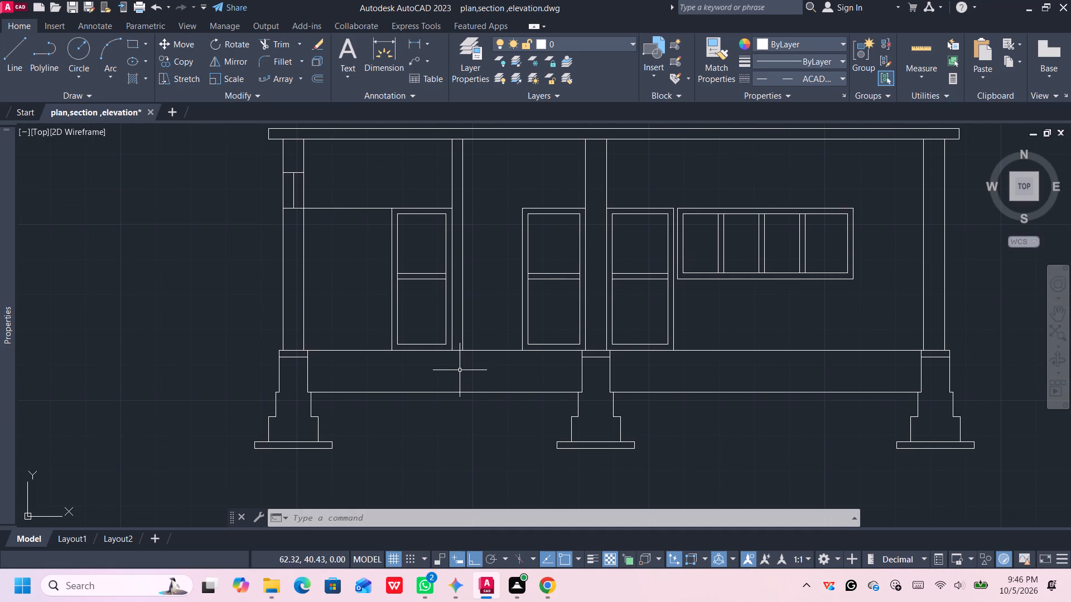
key("l")
key("Return")
scroll(455, 367, "up", 1)
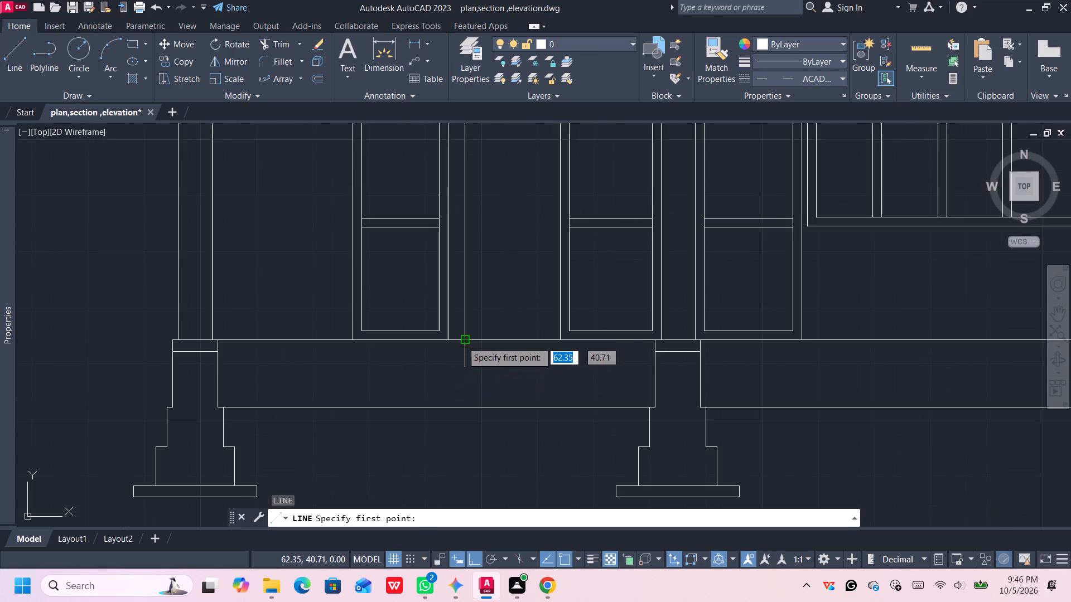
left_click(462, 342)
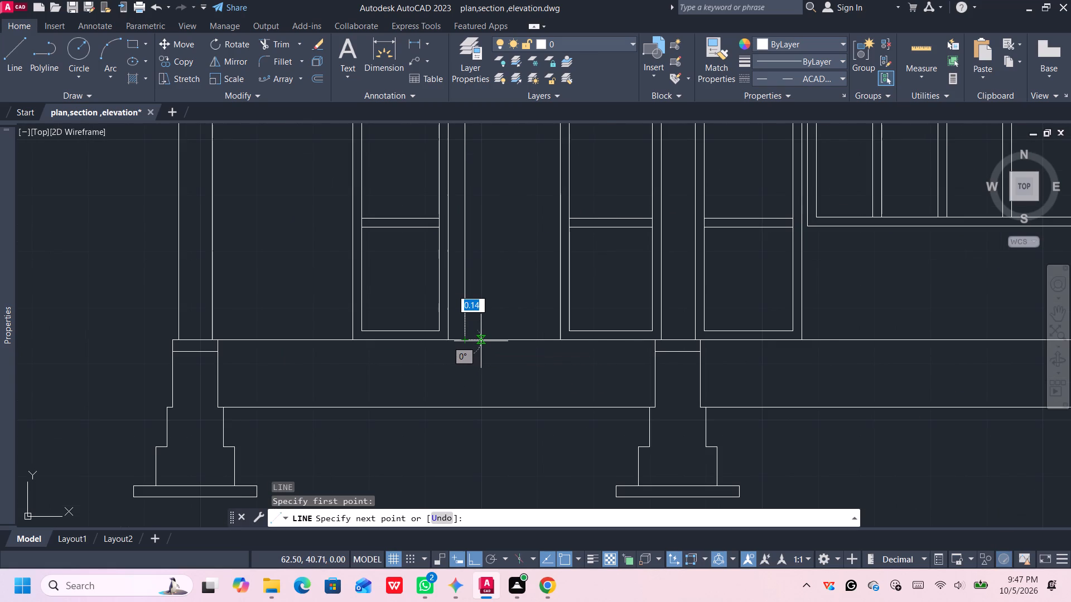
scroll(481, 341, "up", 1)
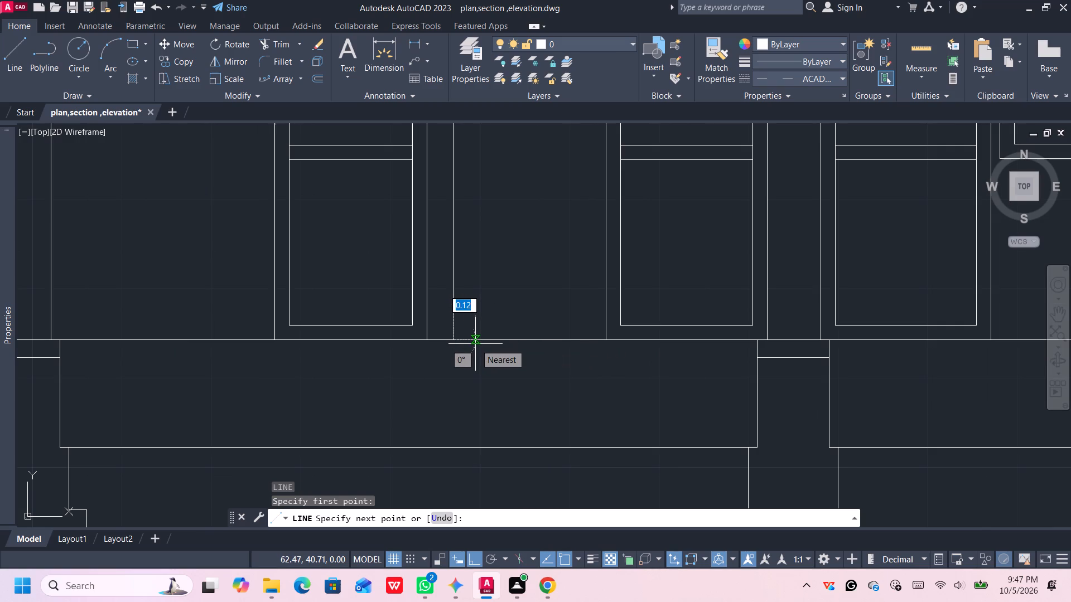
type("0.15")
key("Return")
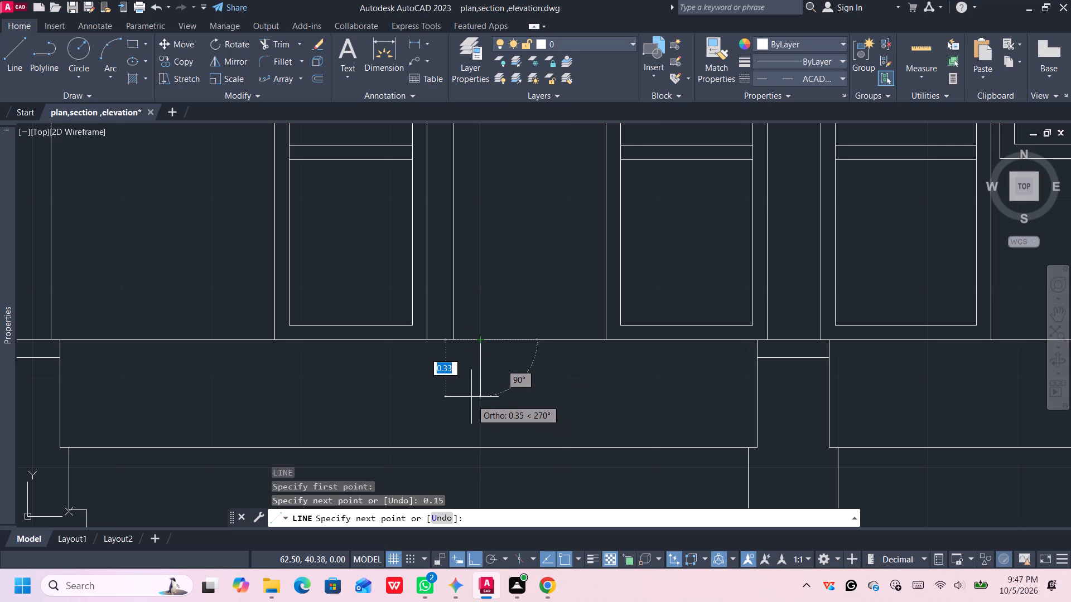
key("0")
type(".1")
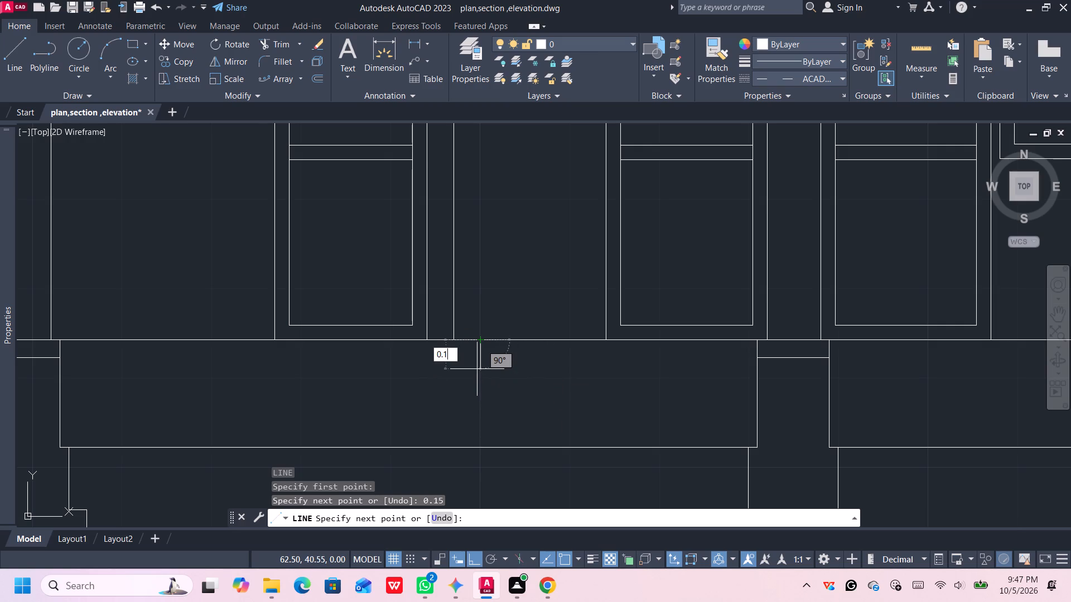
key("Return")
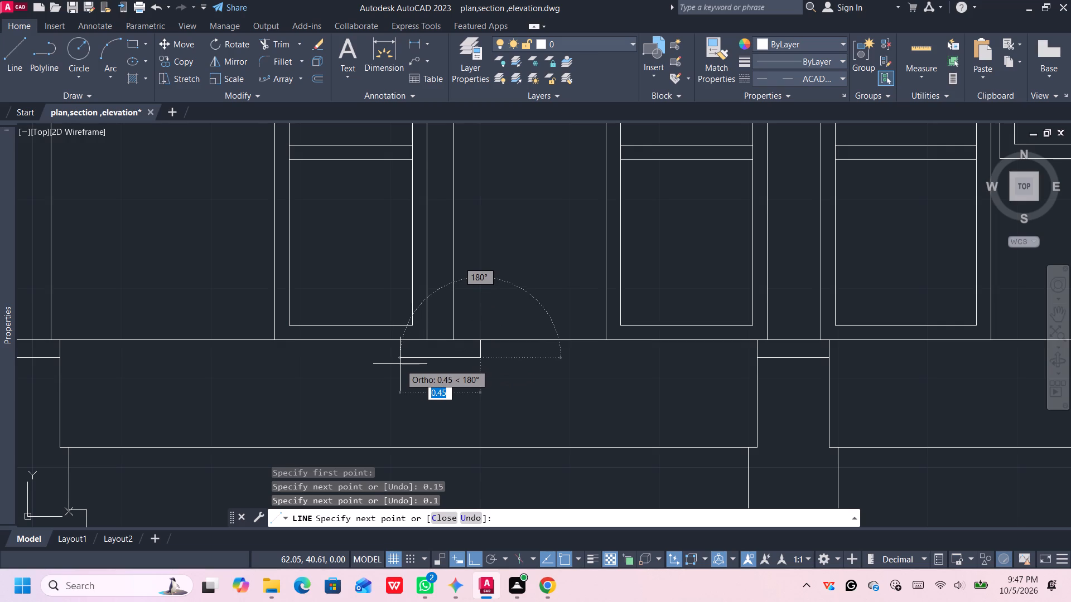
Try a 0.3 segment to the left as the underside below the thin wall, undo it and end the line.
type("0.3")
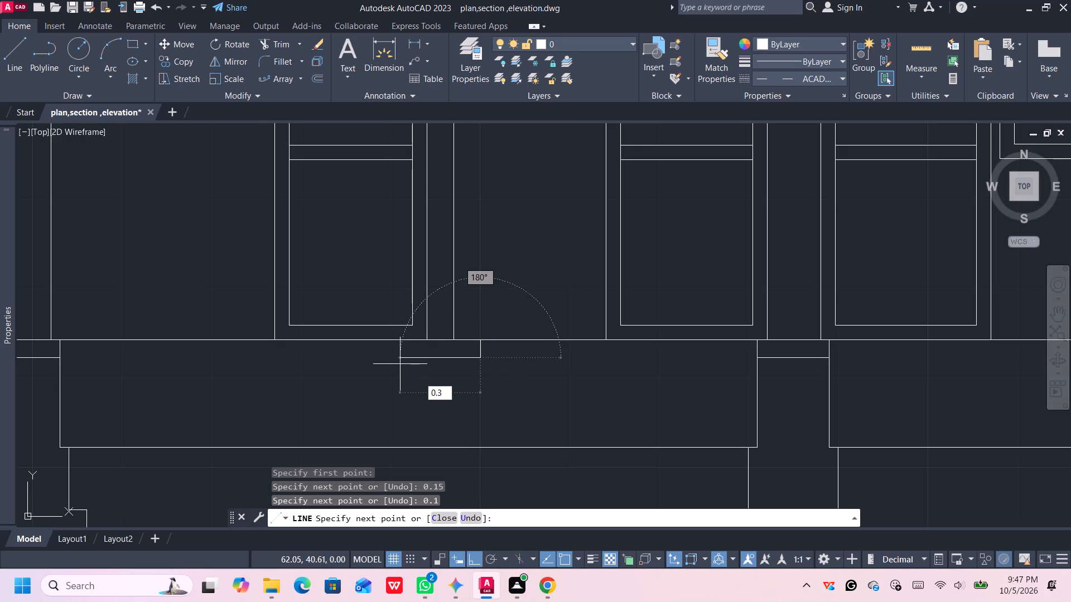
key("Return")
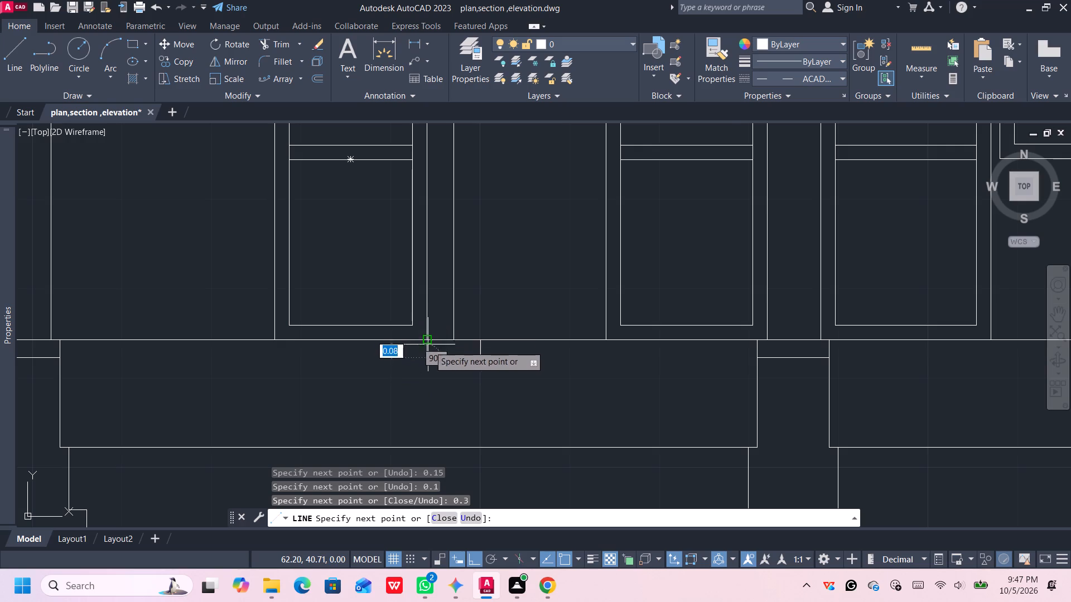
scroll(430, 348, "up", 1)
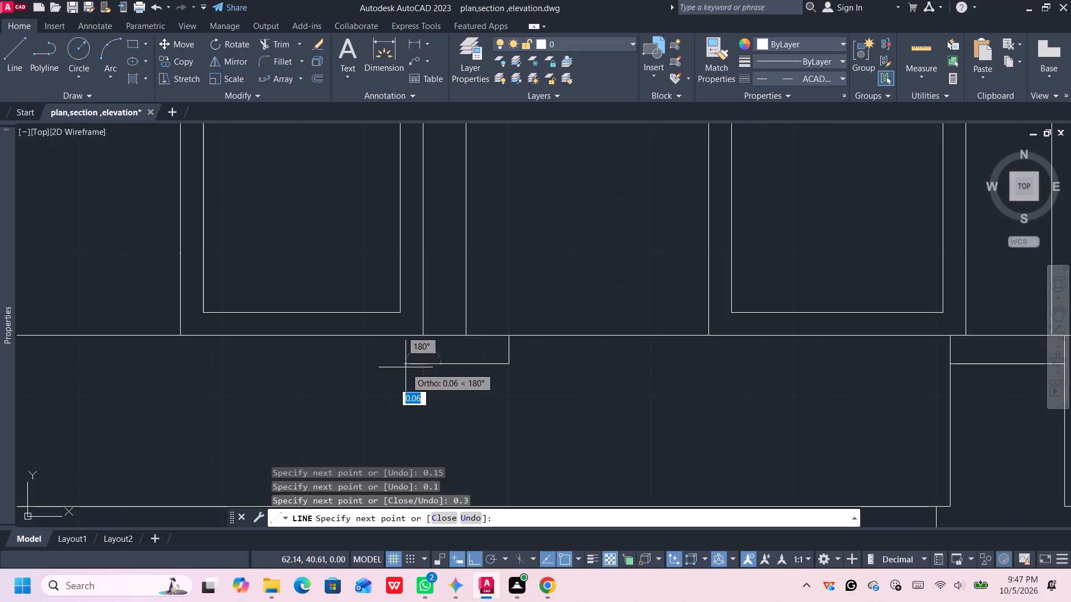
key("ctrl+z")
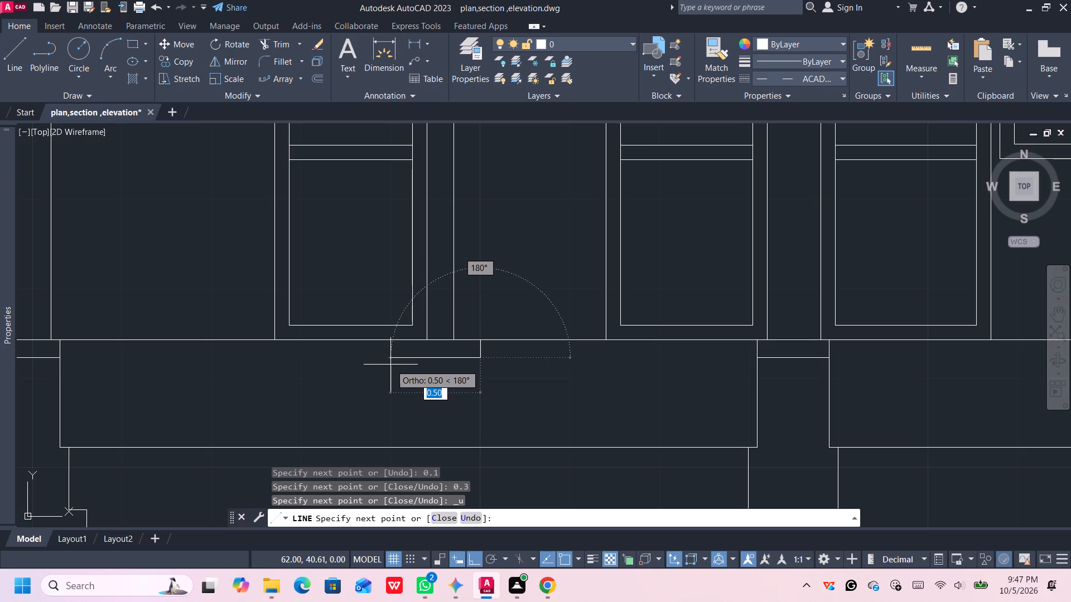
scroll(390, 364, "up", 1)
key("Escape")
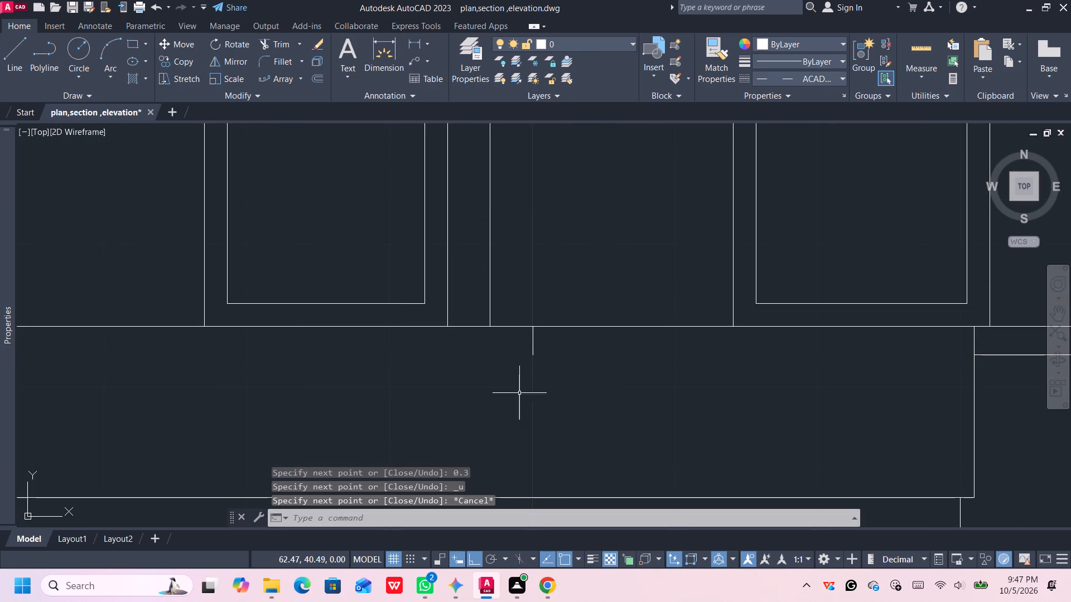
From the thin wall's left foot, draw 0.15 left, 0.1 down, and across to the lower end of the short vertical line.
key("l")
key("Return")
left_click(448, 329)
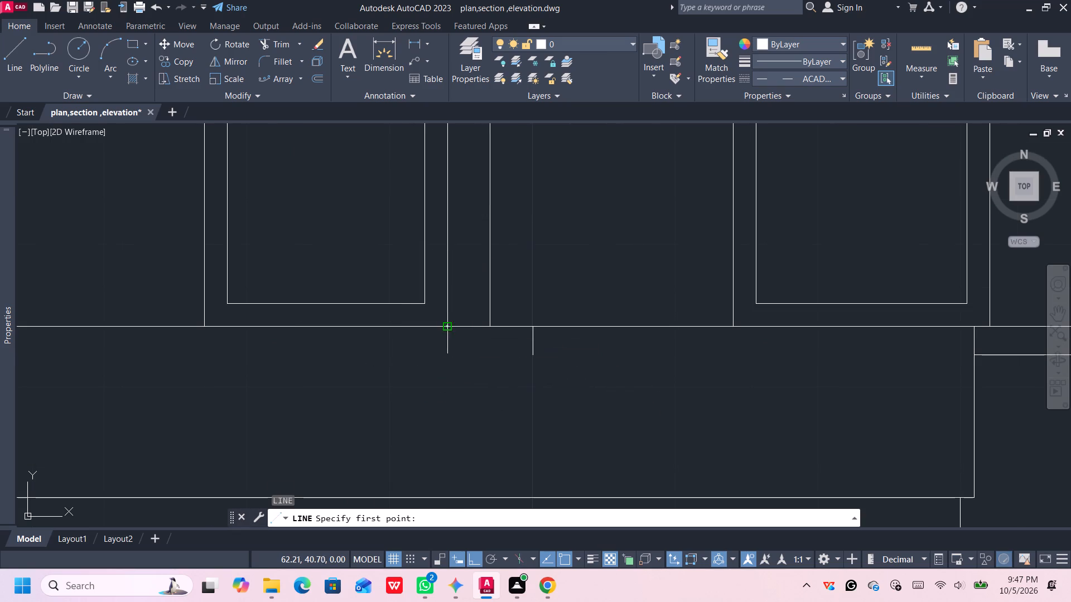
type("0.1")
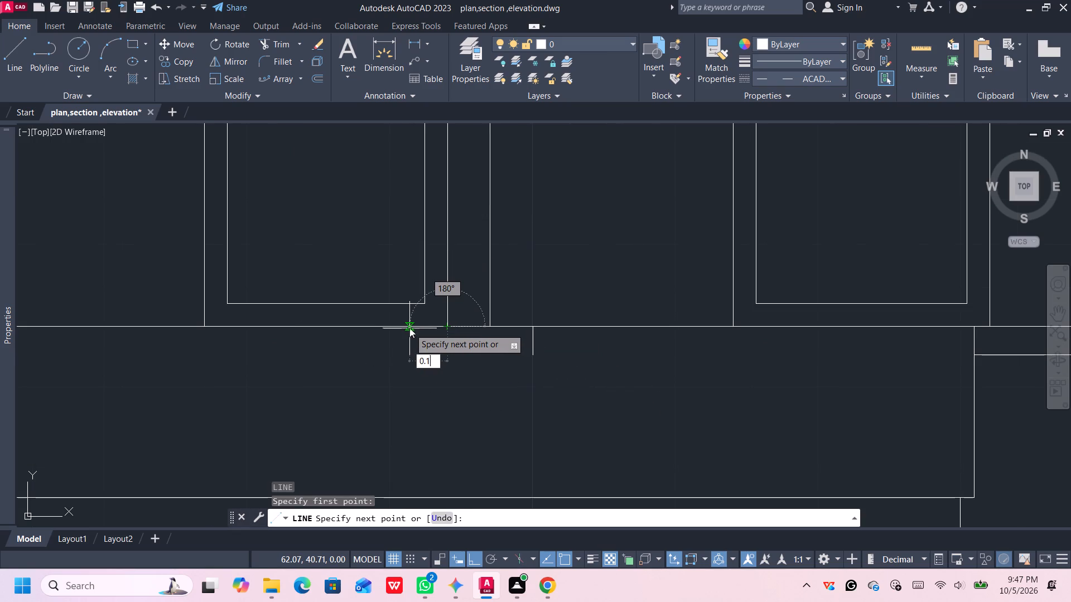
key("5")
key("Return")
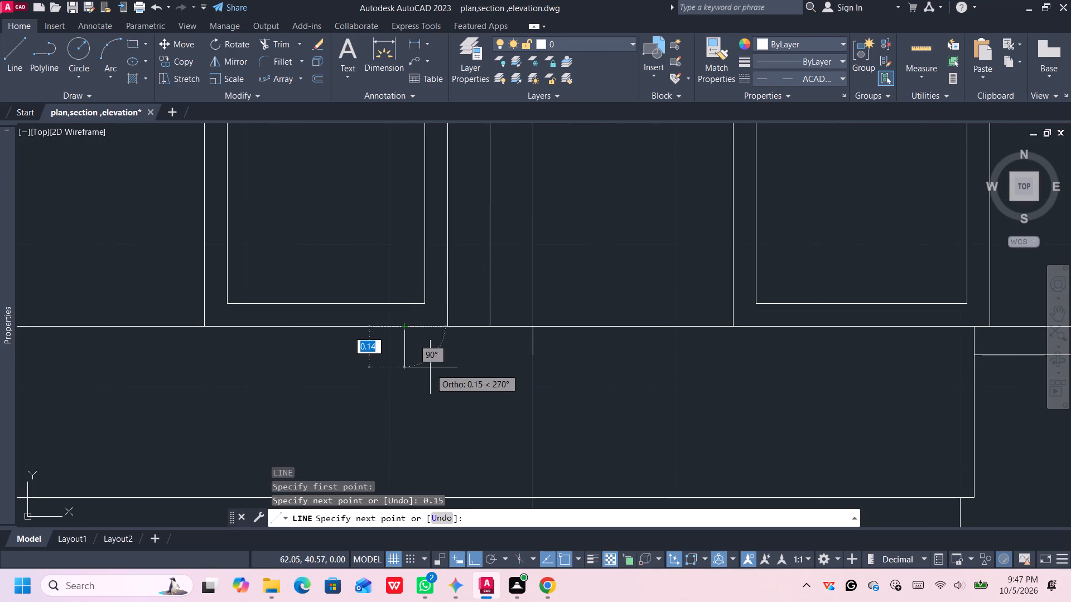
type("0.1")
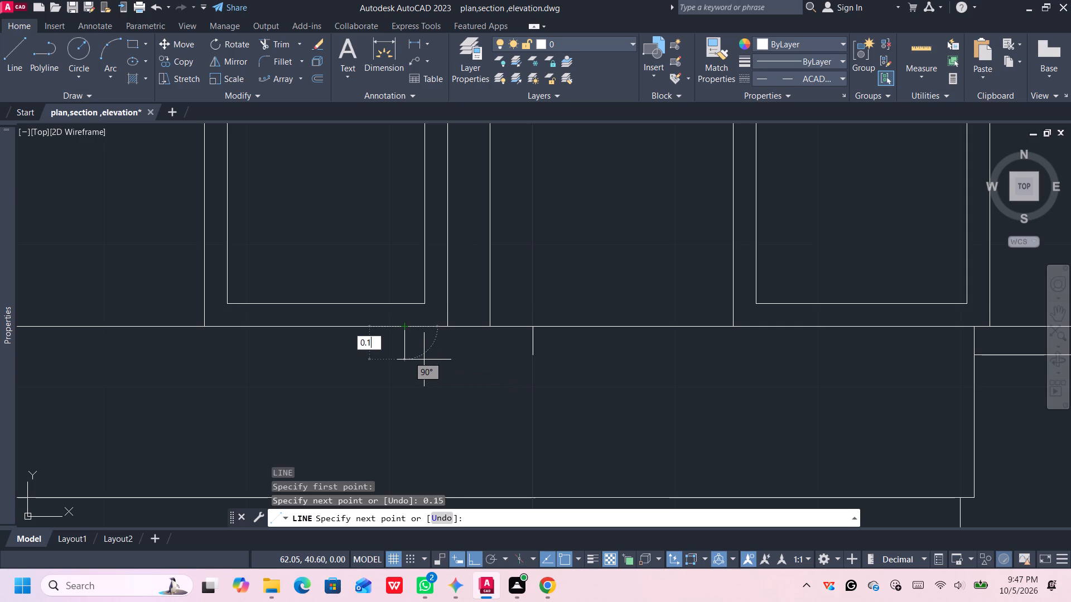
key("Return")
left_click(530, 355)
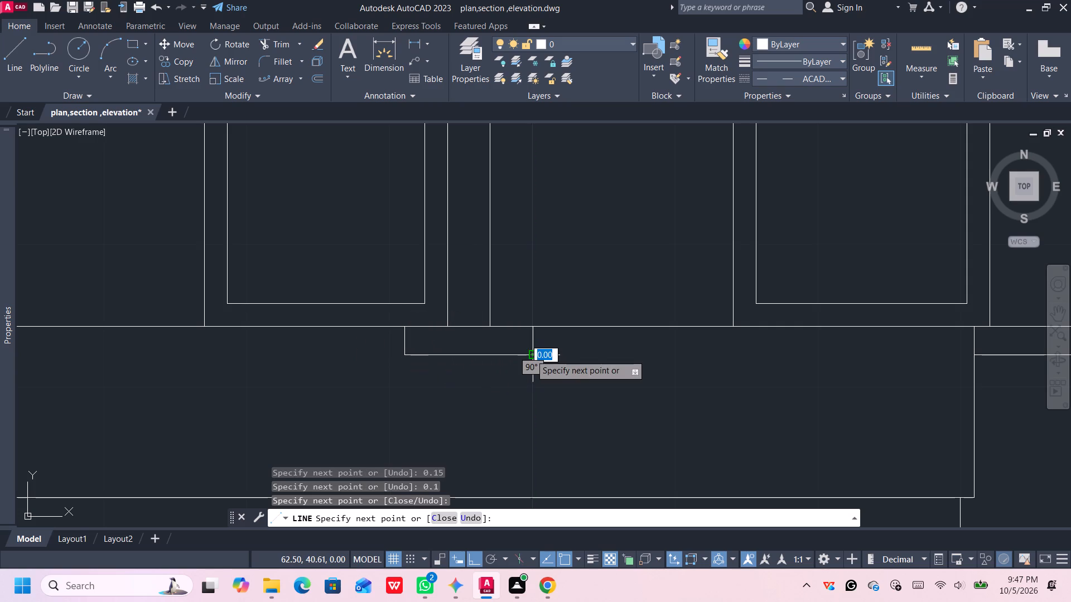
key("space")
From the lower right corner of the strip under the thin wall, draw a line down to the lower horizontal line, 0.1 right and 0.2 down.
scroll(536, 389, "down", 4)
middle_click_drag(540, 401, 530, 382)
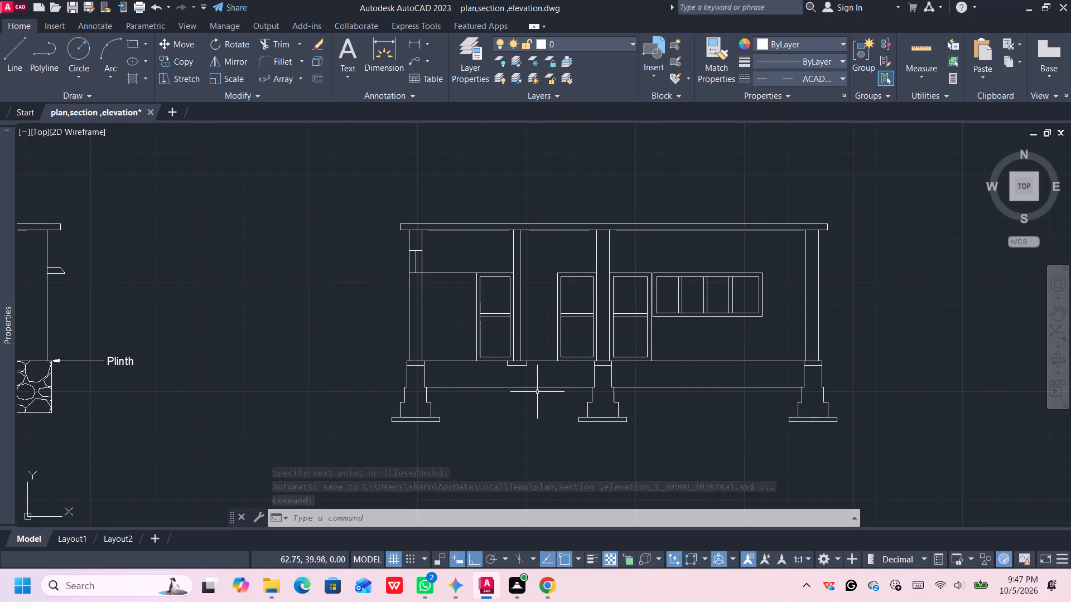
key("l")
key("Return")
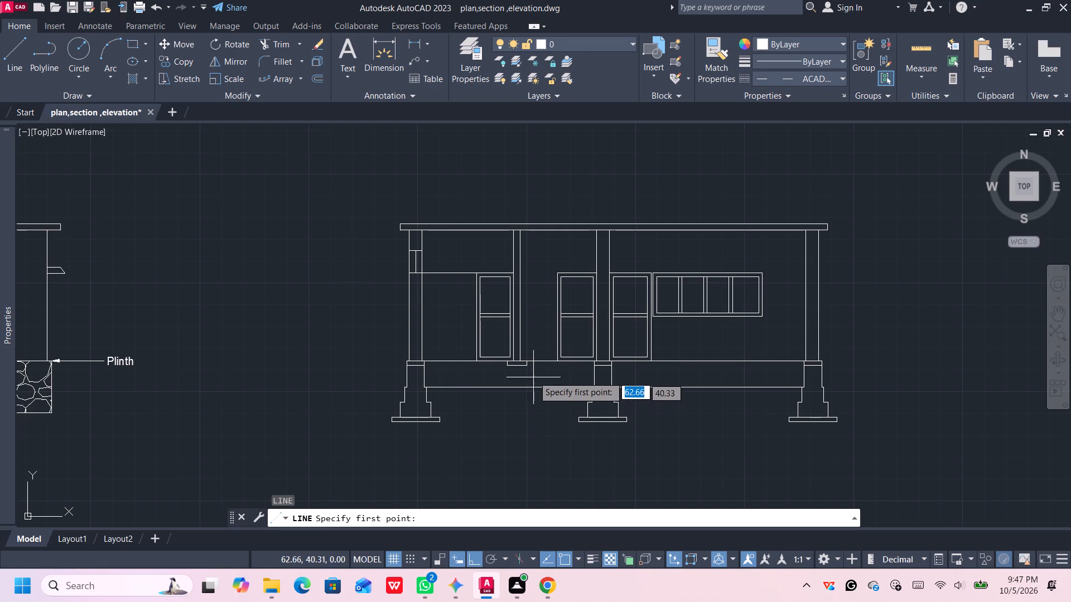
left_click(530, 365)
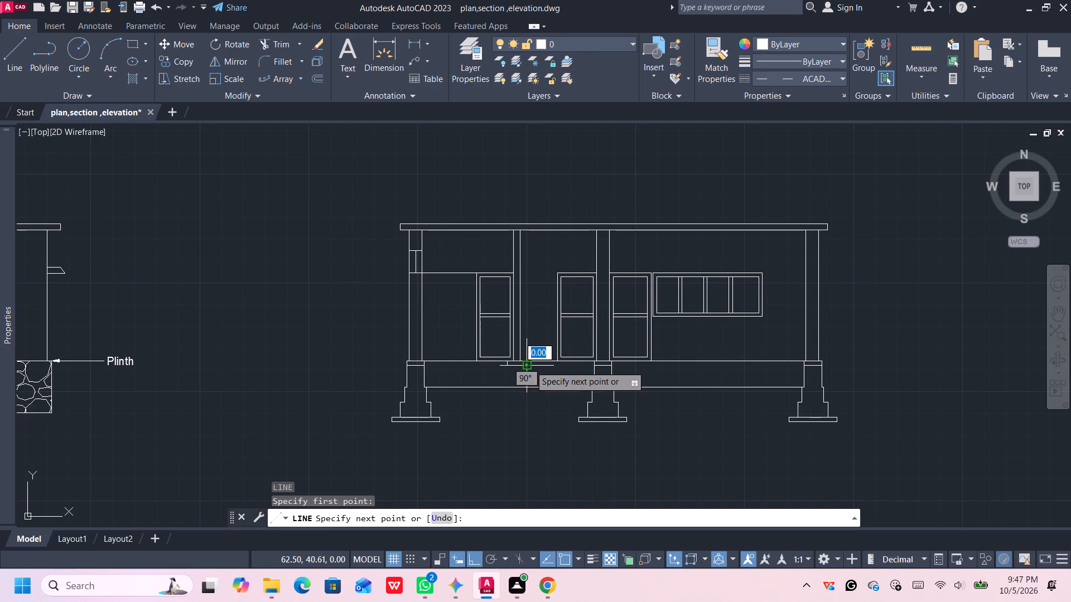
left_click(528, 390)
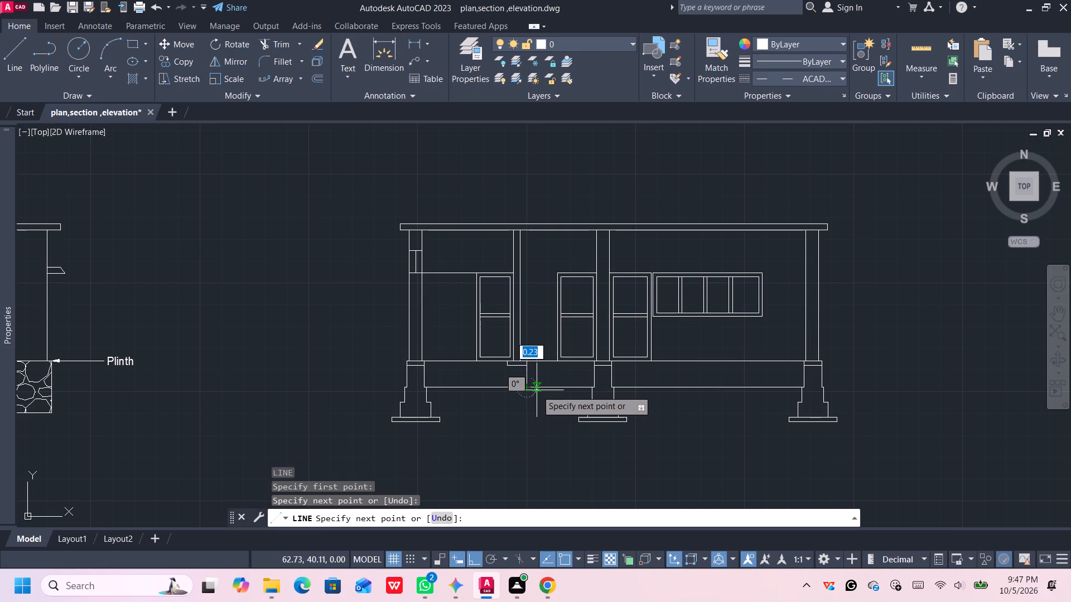
scroll(536, 389, "up", 3)
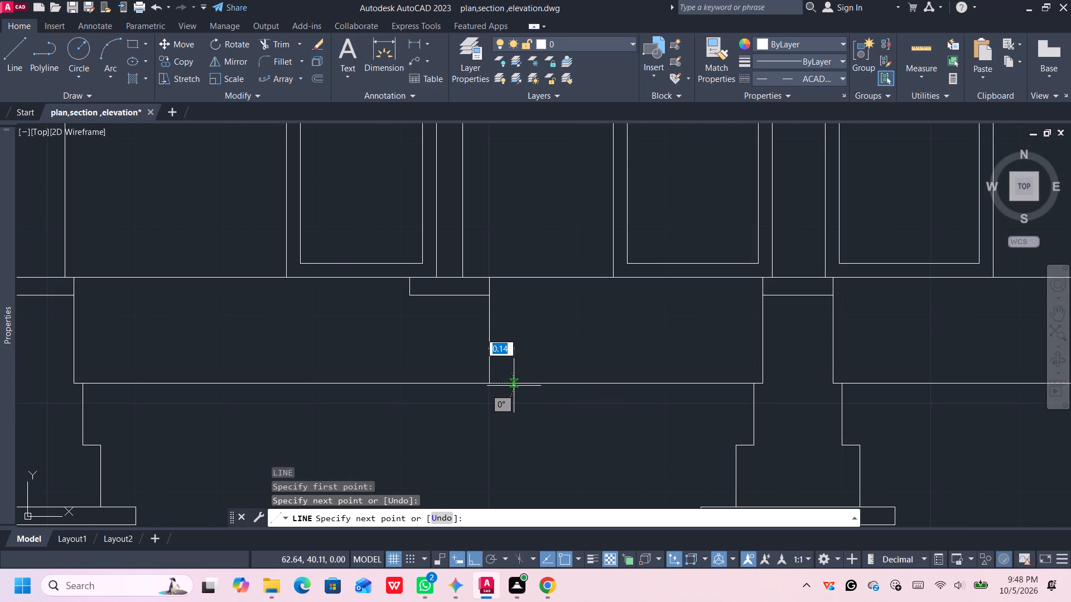
type("0.1")
key("Return")
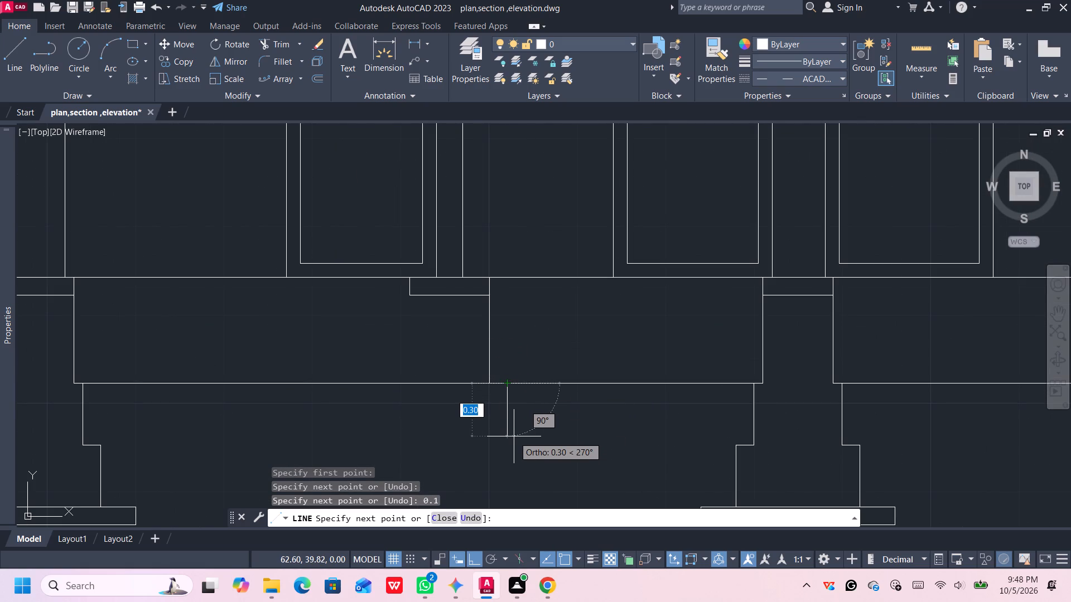
middle_click_drag(514, 436, 510, 409)
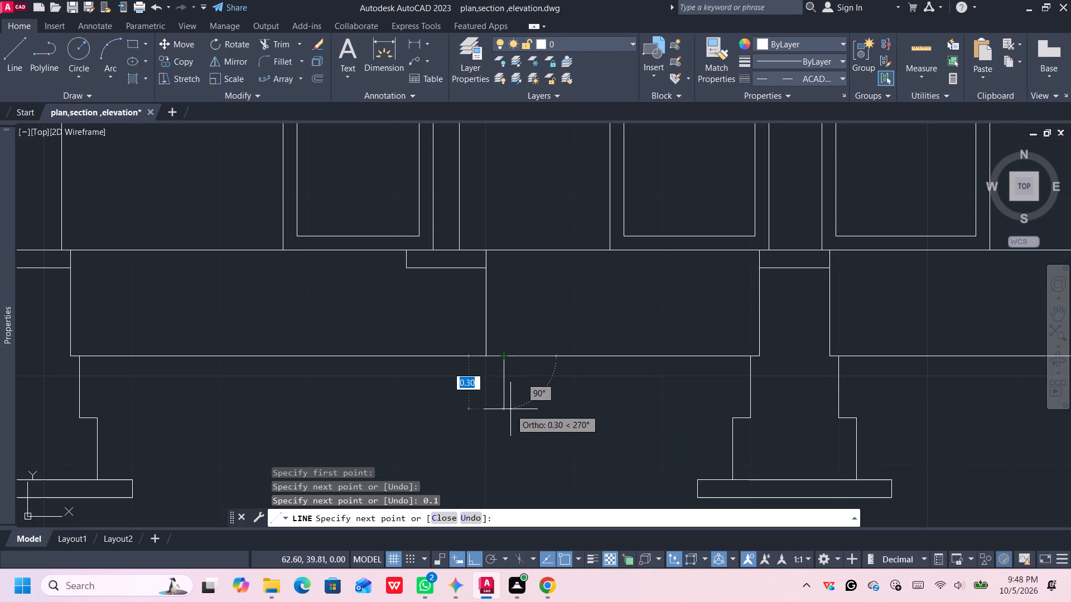
type("0.2")
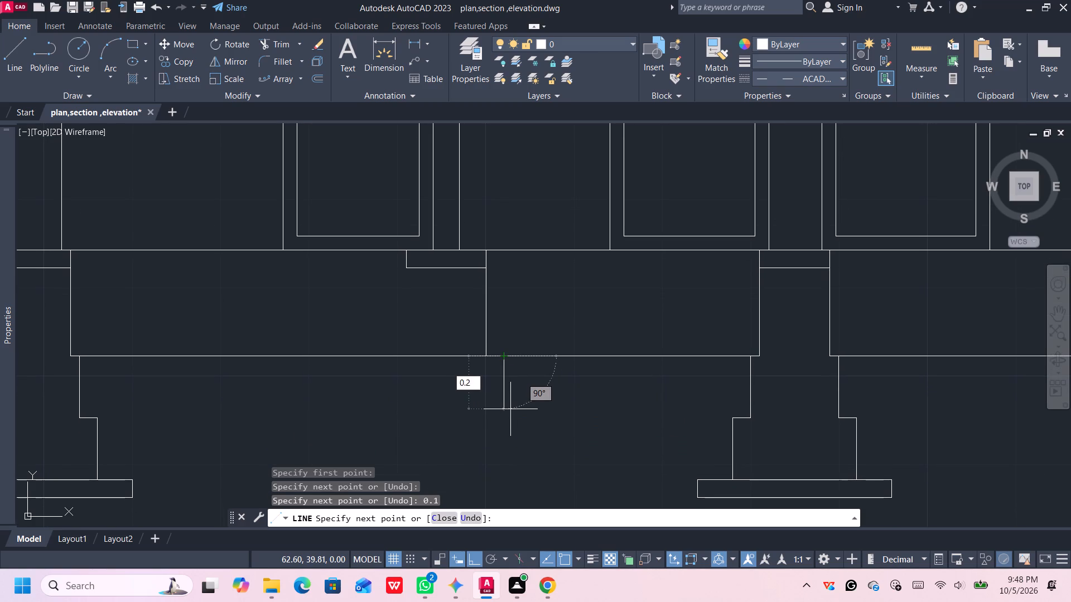
key("Return")
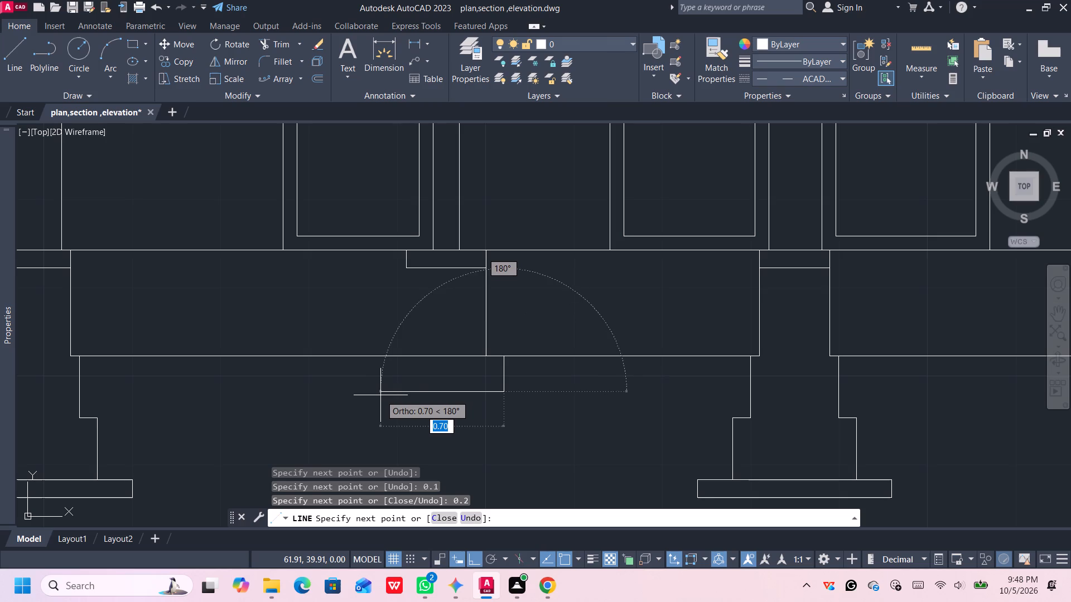
key("Escape")
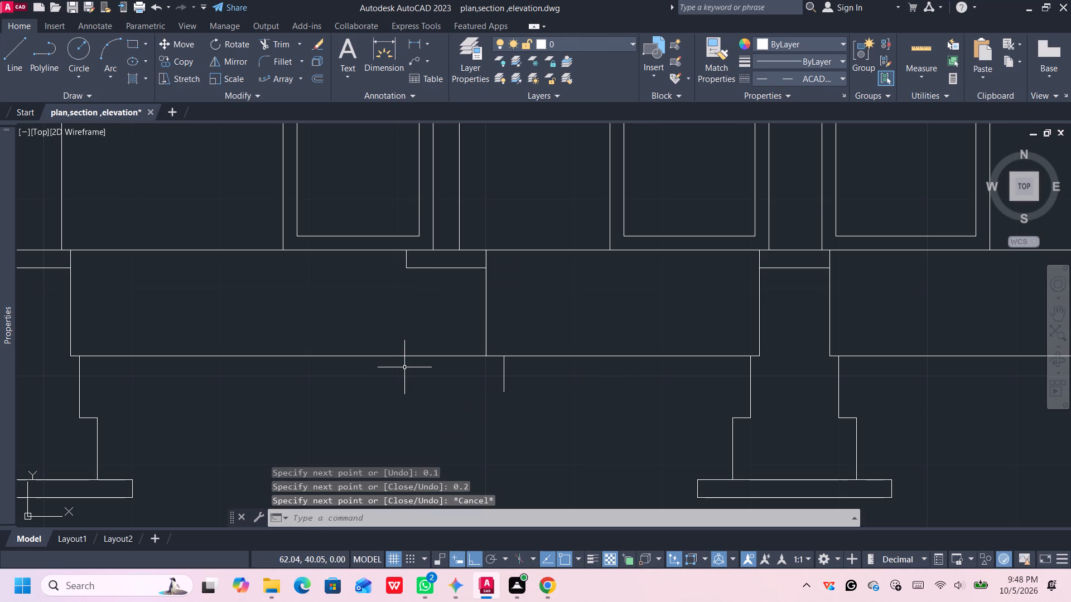
From the strip's lower left corner, draw down to the horizontal line, 0.1 left, 0.3 down, across, and up to the right side's lower end.
key("l")
key("Return")
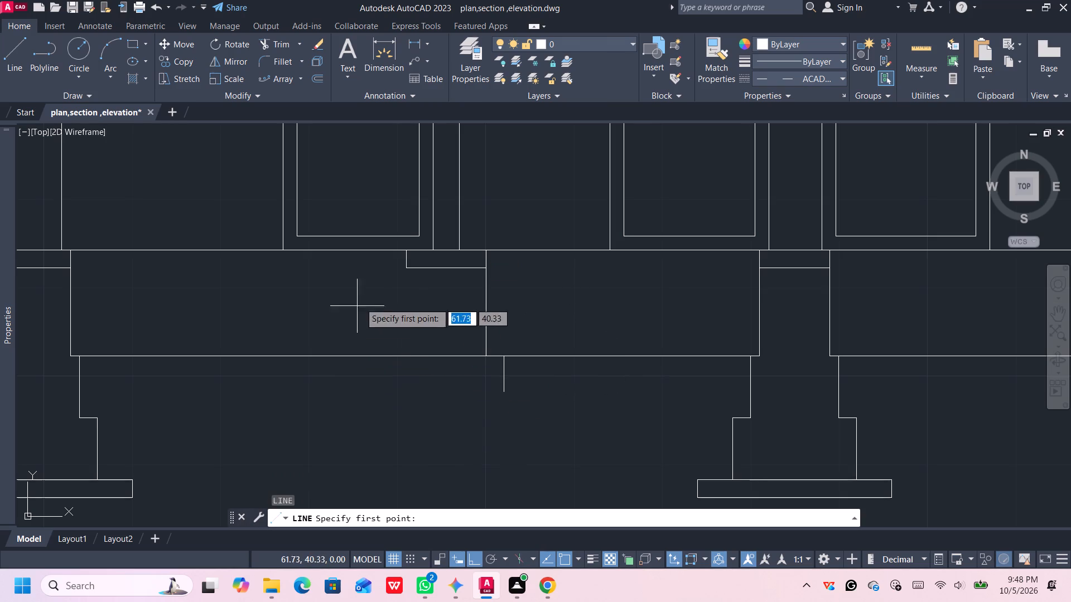
left_click(408, 269)
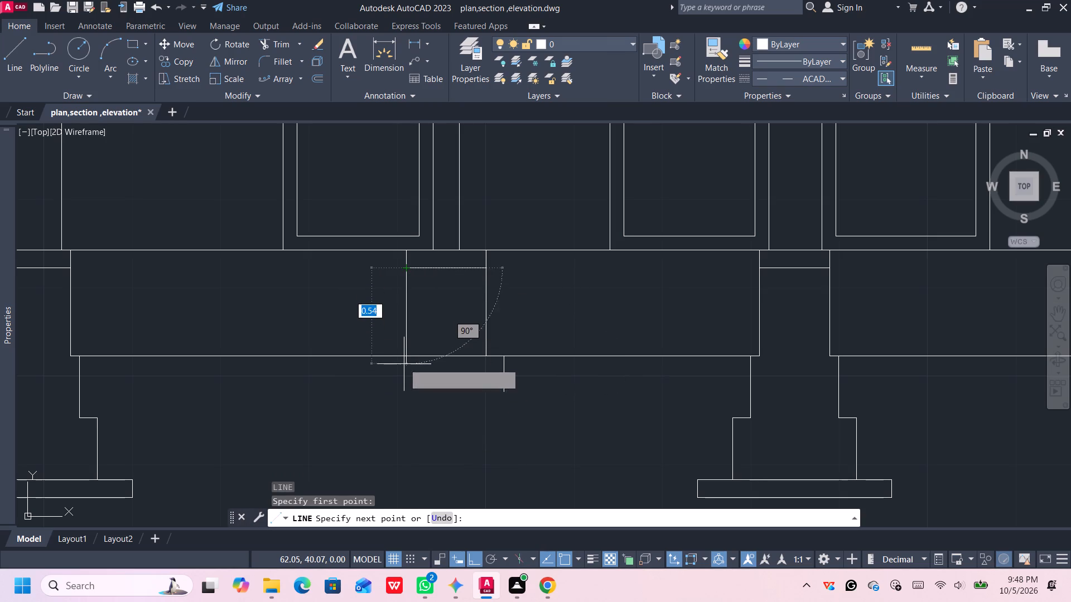
left_click(404, 356)
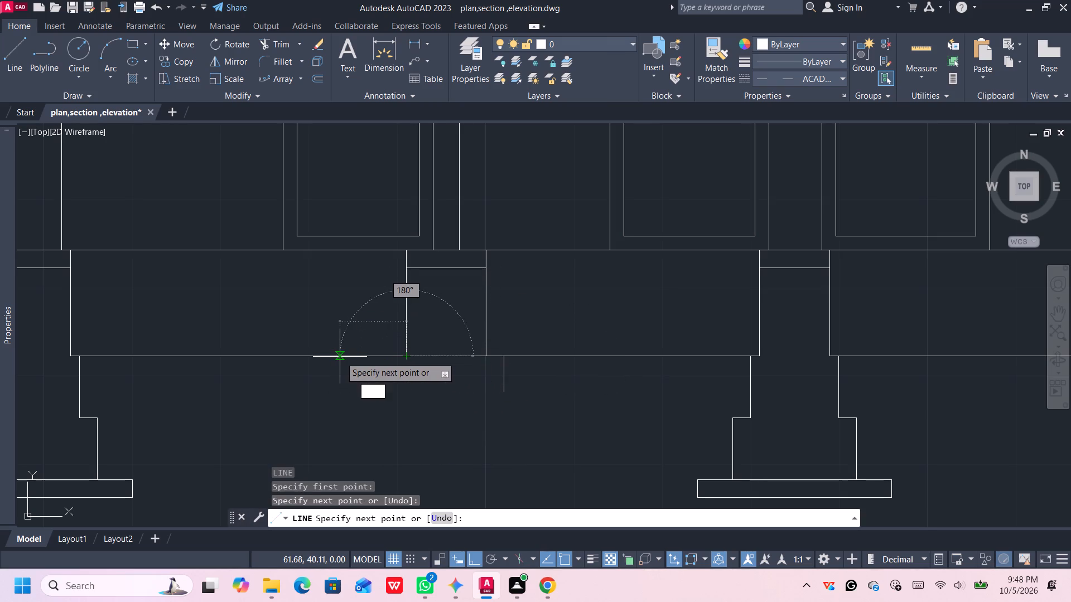
type("0.")
key("1")
key("Return")
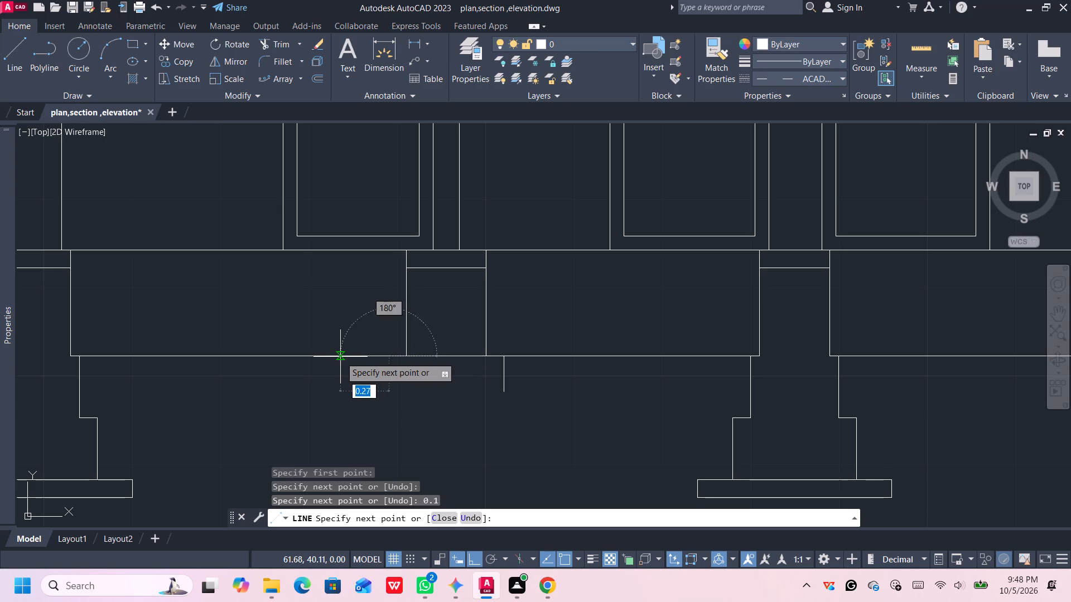
type("0.3")
key("Return")
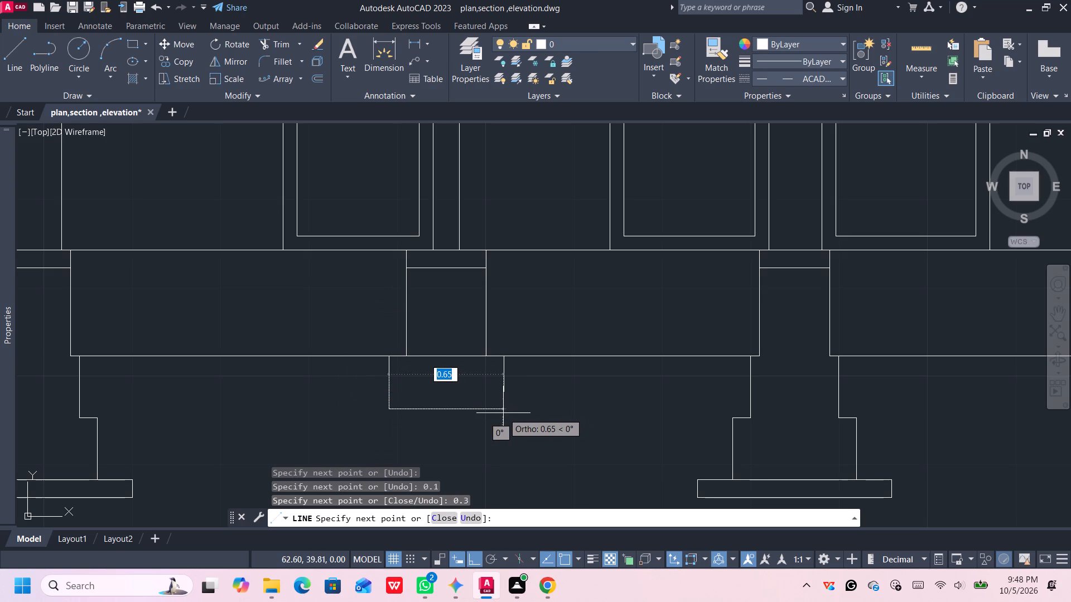
scroll(503, 413, "up", 1)
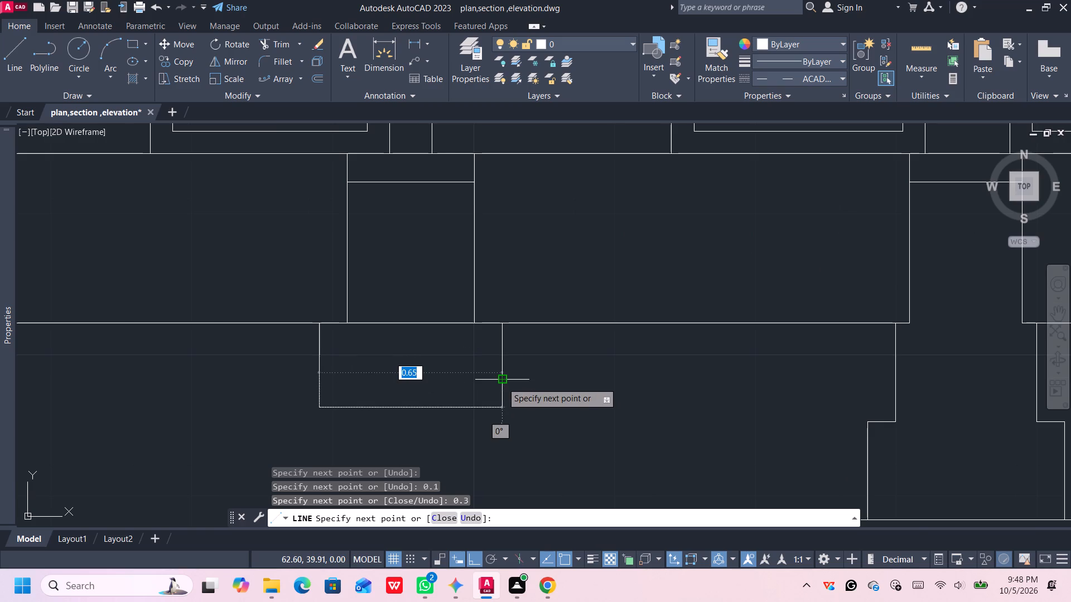
left_click(501, 409)
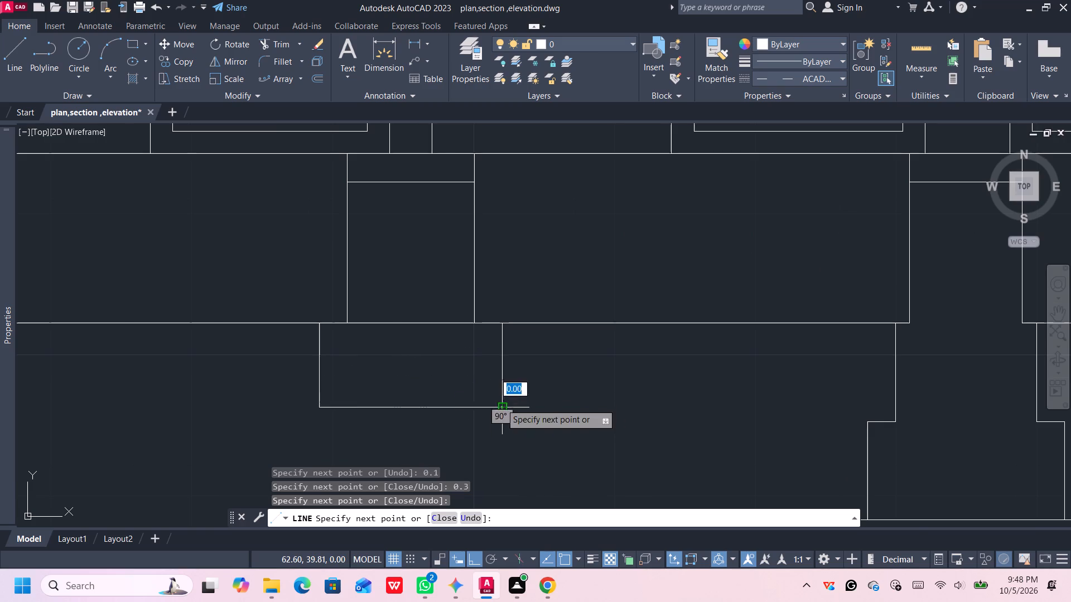
left_click(504, 381)
key("Return")
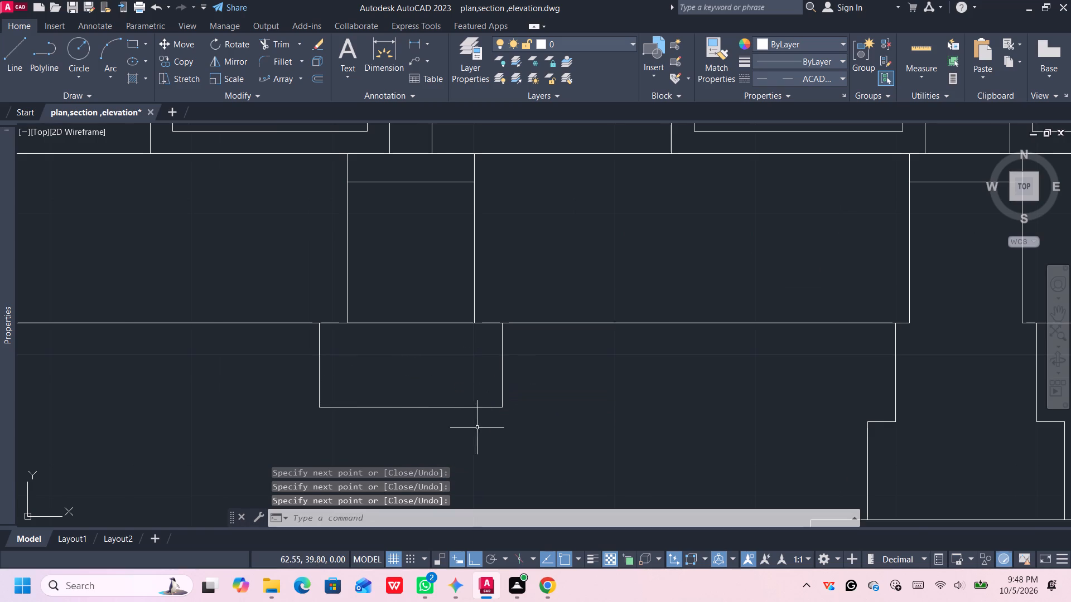
Trim the lower horizontal line where it crosses between the two sides of the new footing under the thin wall.
scroll(475, 430, "down", 2)
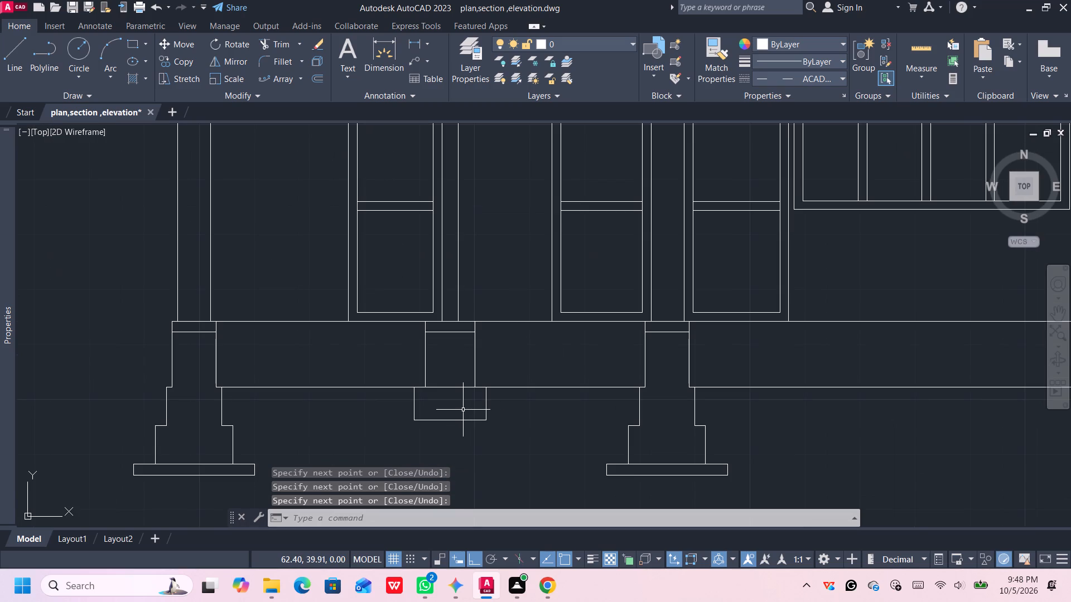
type("tr")
key("Return")
left_click(455, 387)
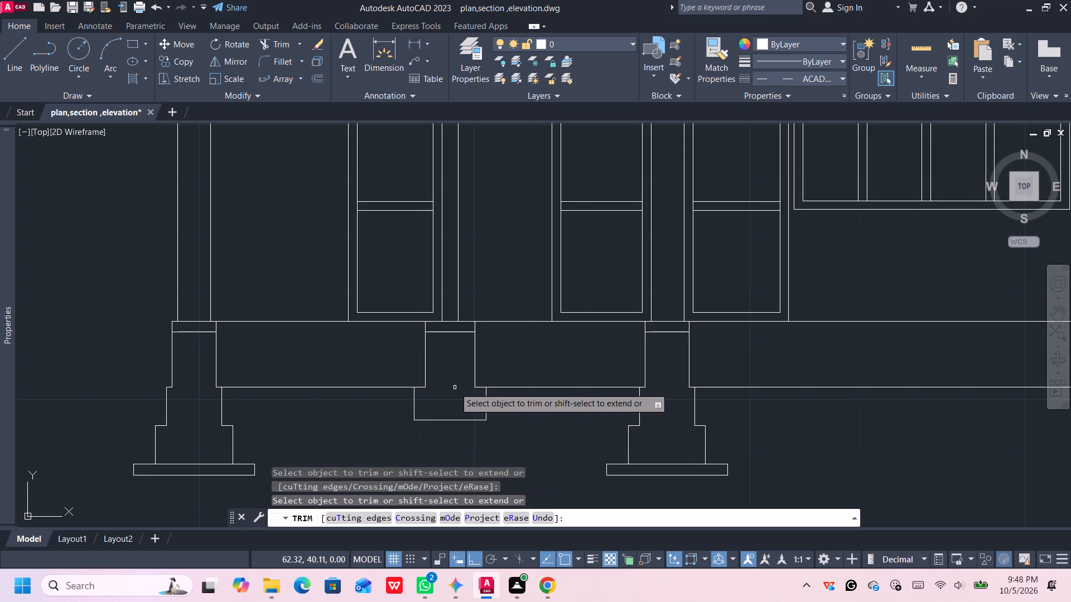
key("Escape")
Save the drawing.
scroll(474, 410, "down", 2)
middle_click_drag(485, 441, 471, 426)
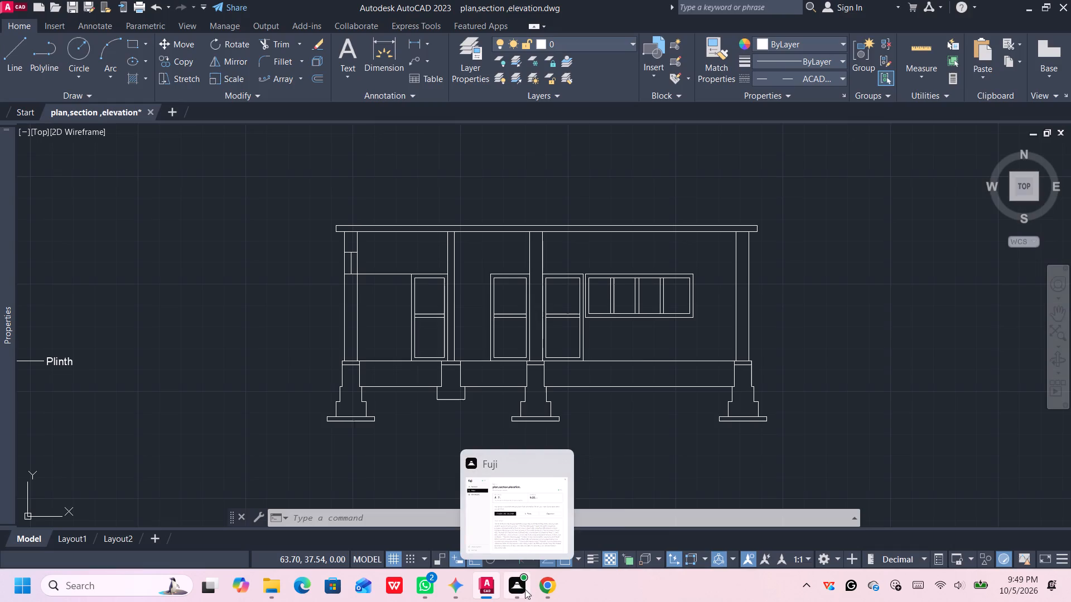
left_click(402, 469)
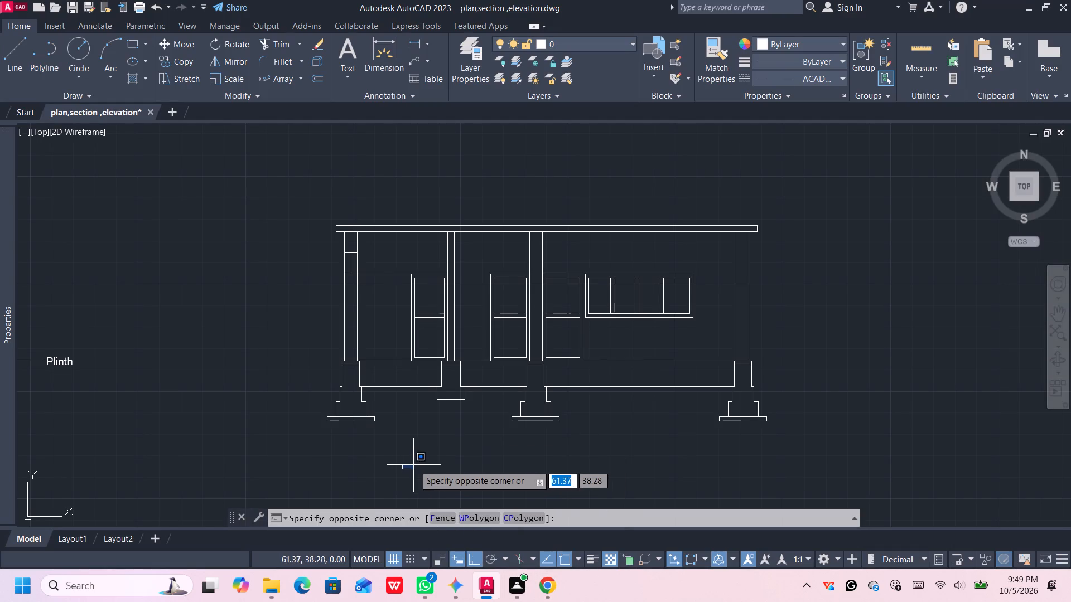
left_click(417, 464)
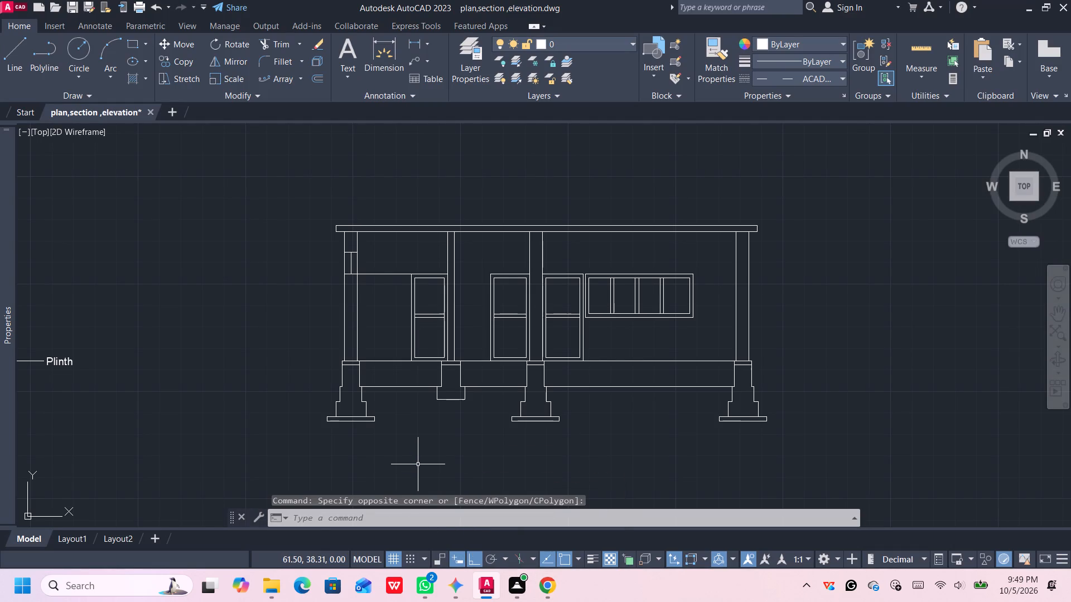
key("ctrl+s")
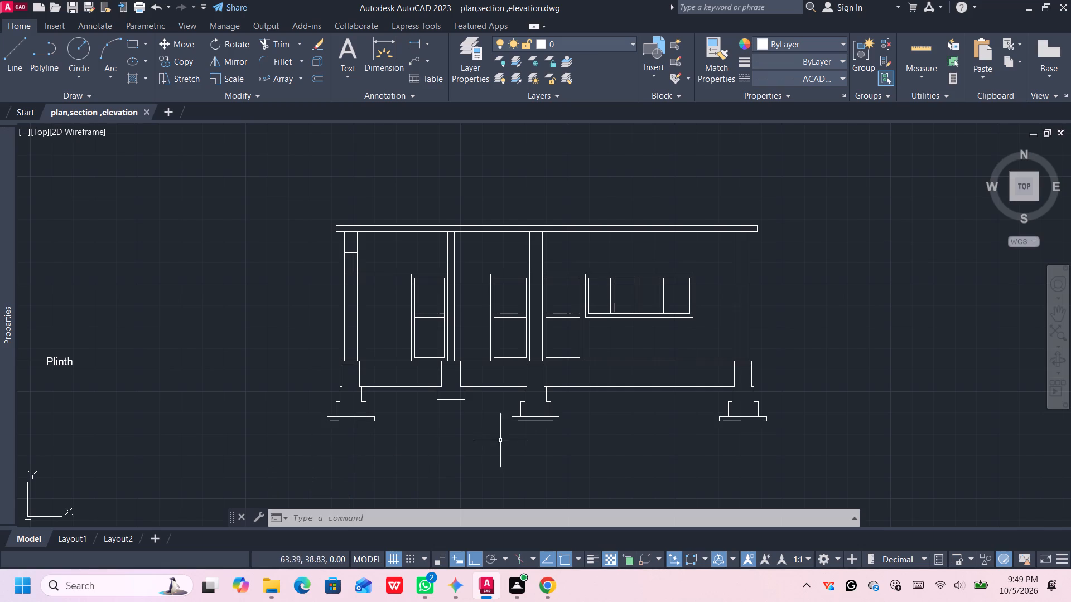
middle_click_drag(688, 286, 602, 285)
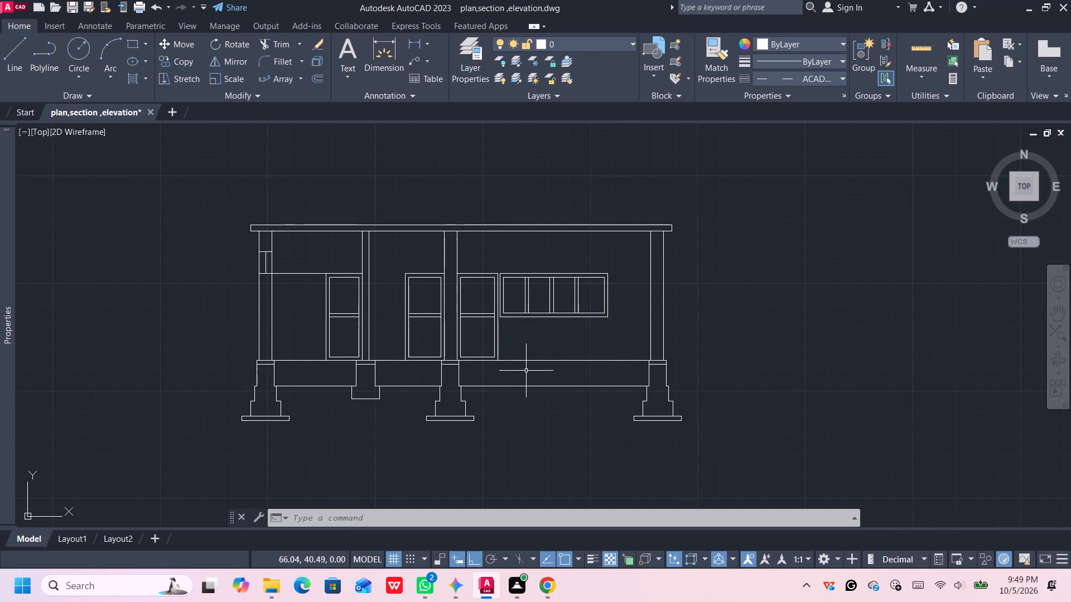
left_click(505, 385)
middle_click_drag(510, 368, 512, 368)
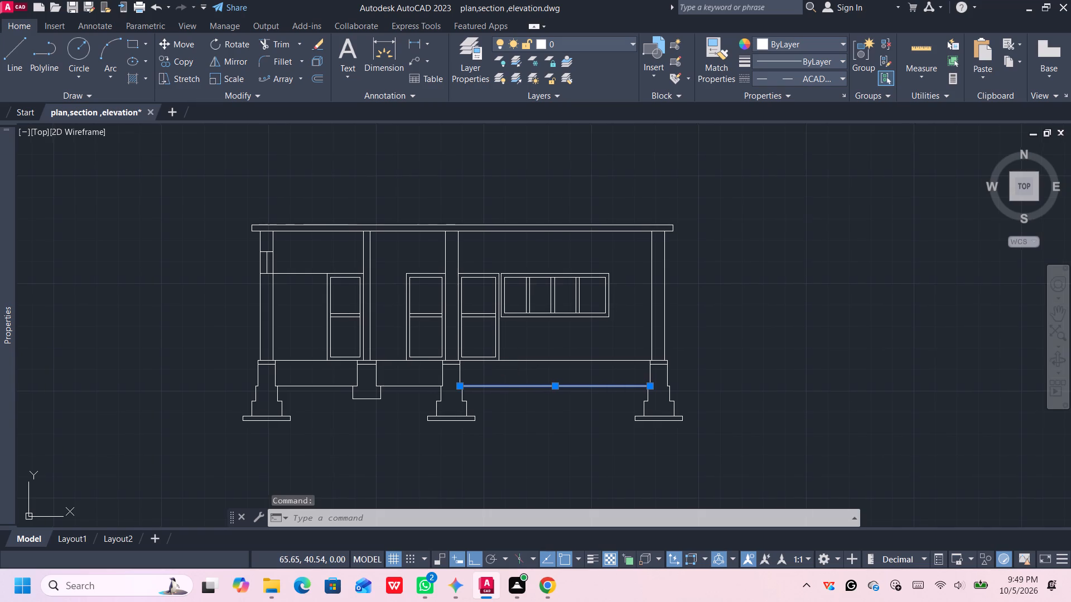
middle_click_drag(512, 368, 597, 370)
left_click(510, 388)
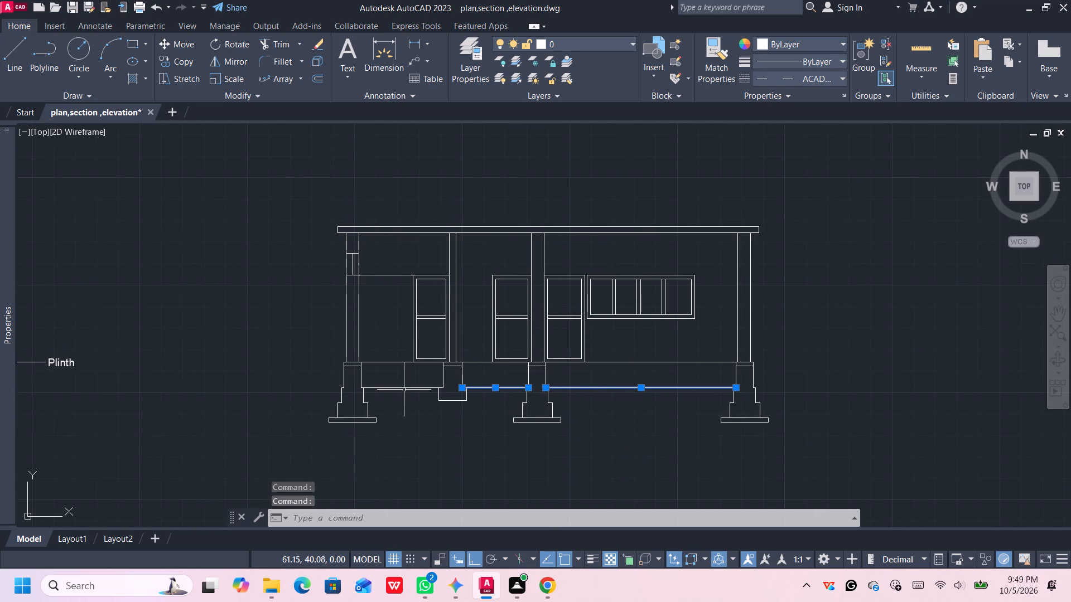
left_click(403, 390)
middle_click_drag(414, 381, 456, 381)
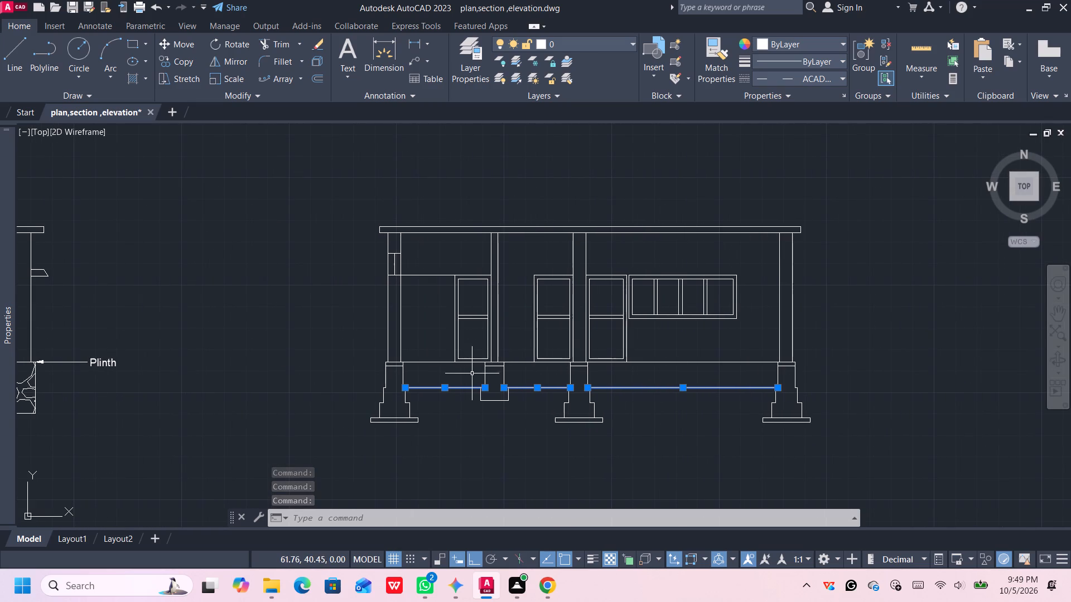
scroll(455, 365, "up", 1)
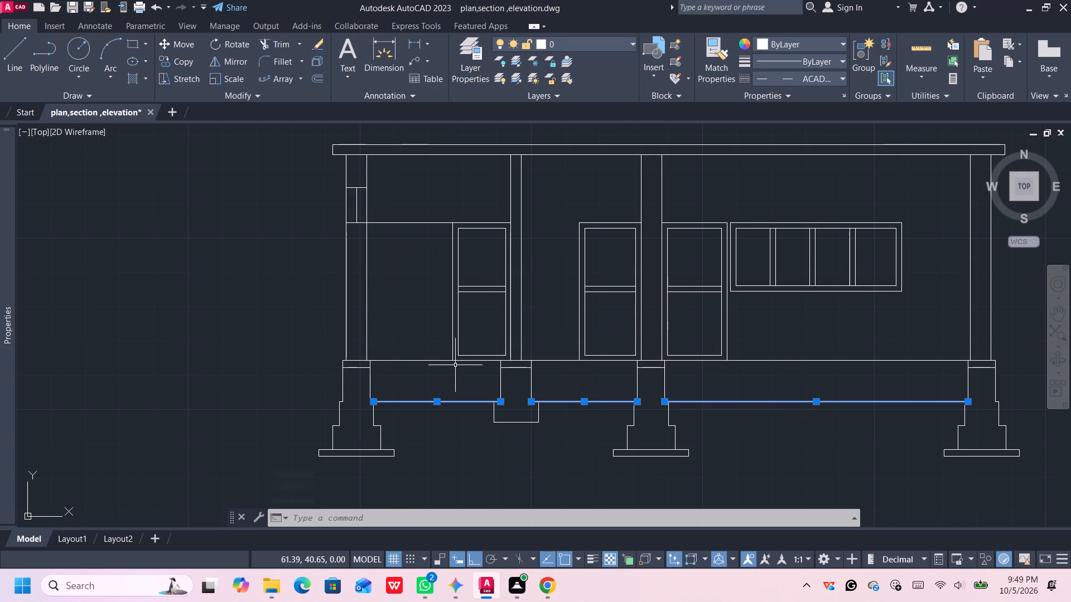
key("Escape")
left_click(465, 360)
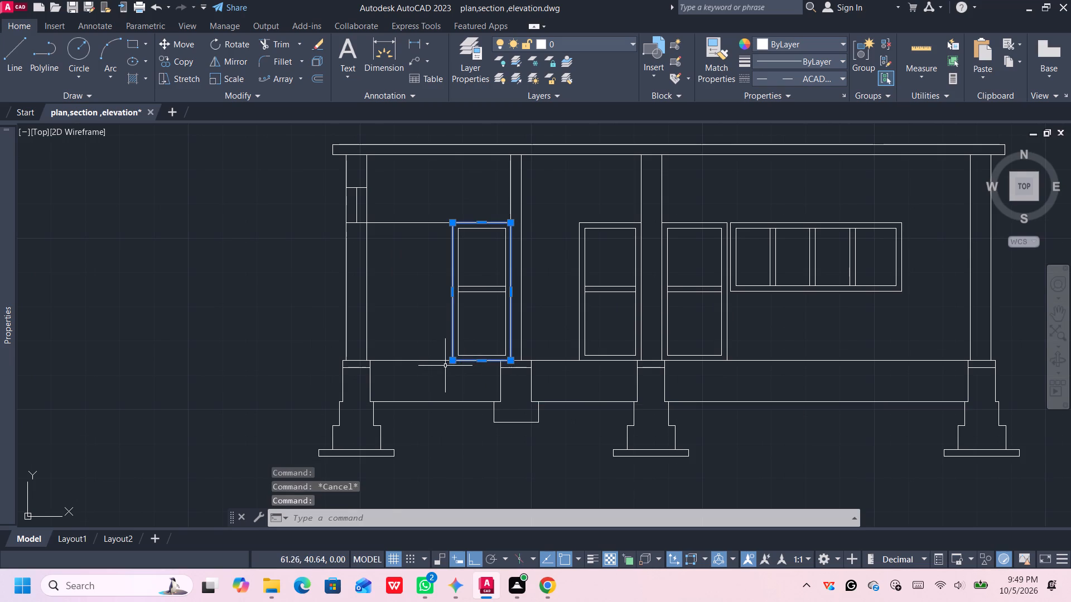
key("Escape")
Offset the long floor line under the doors 0.1 downward for the first floor layer.
left_click(430, 362)
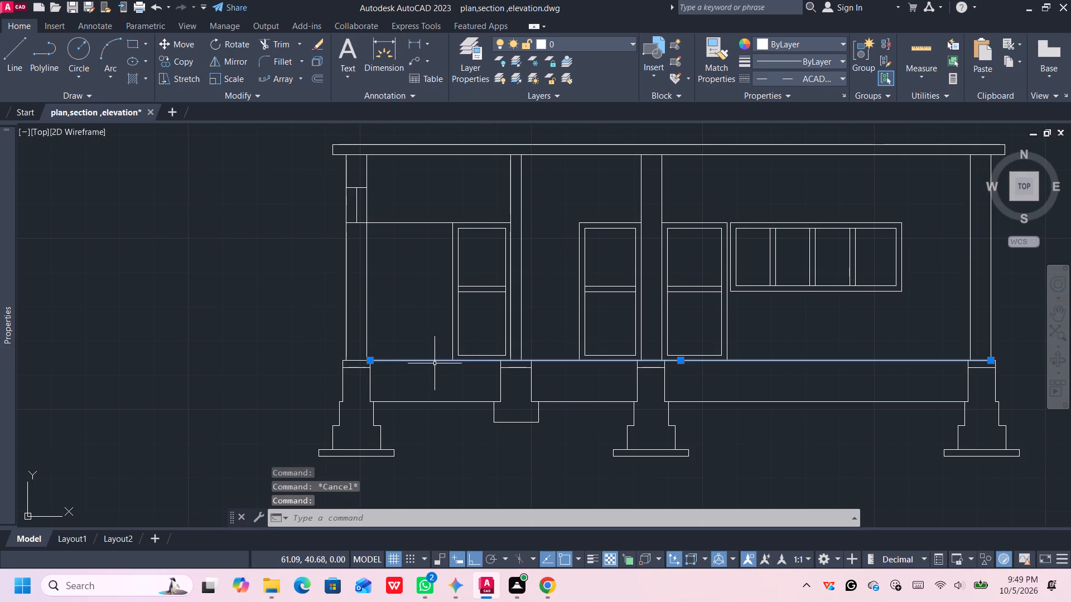
key("o")
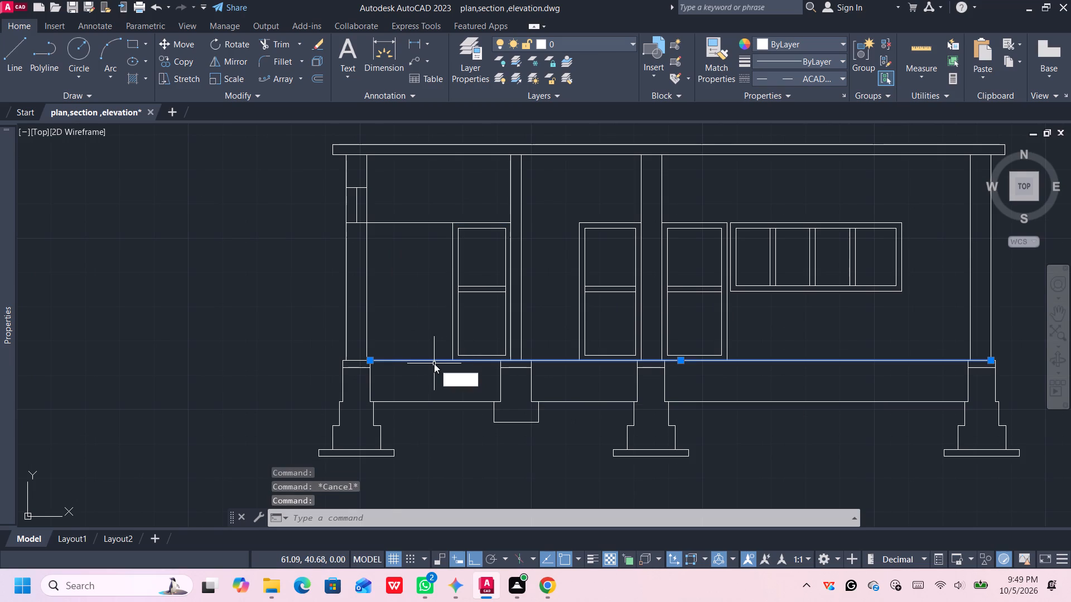
key("Return")
left_click(435, 361)
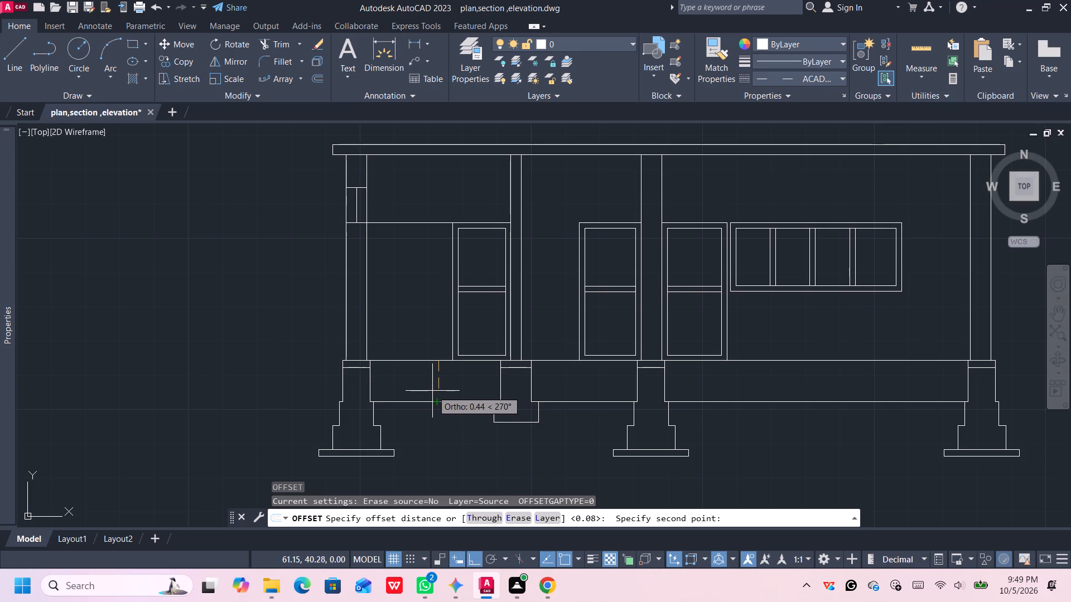
scroll(435, 382, "up", 1)
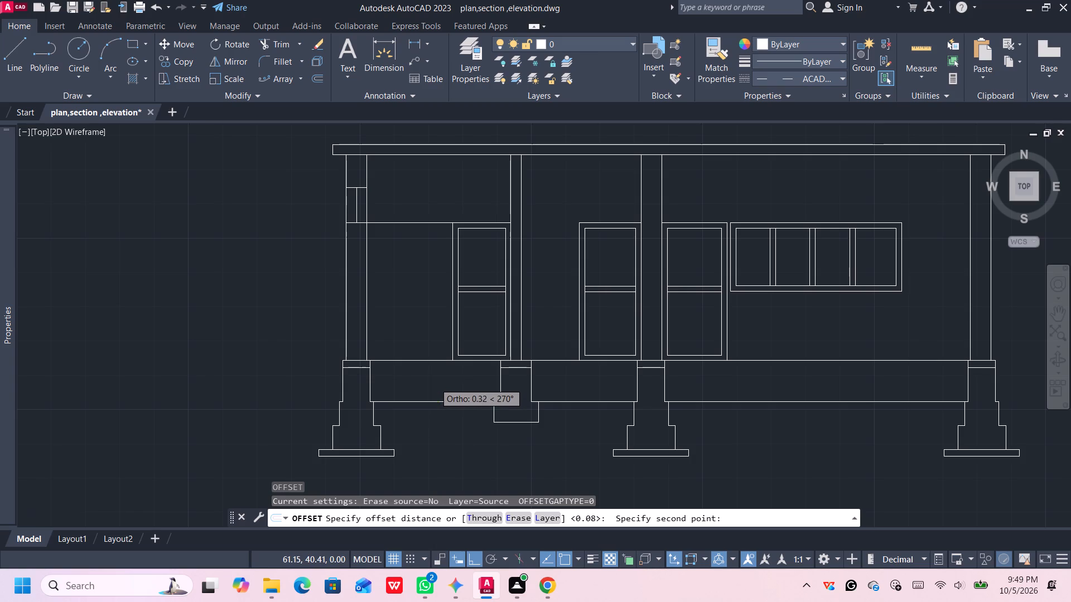
scroll(435, 382, "up", 1)
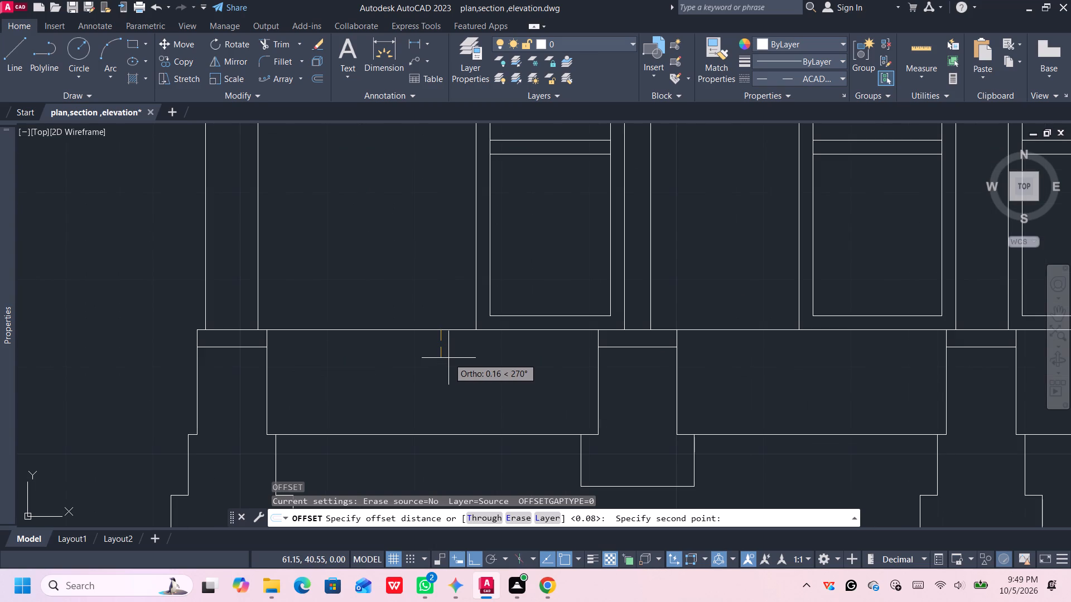
type("0.1")
key("Return")
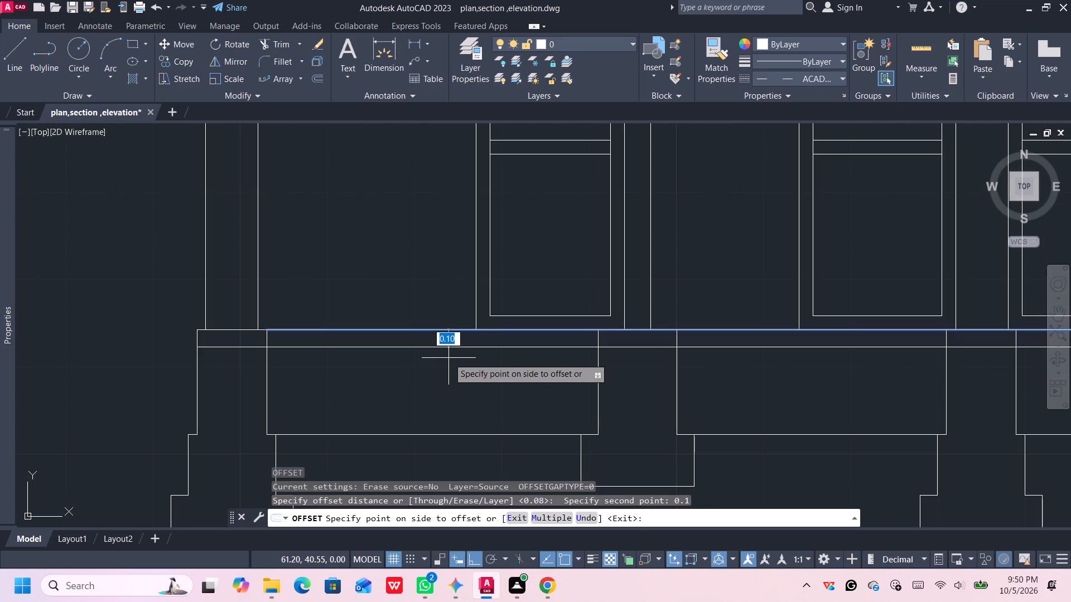
left_click(448, 358)
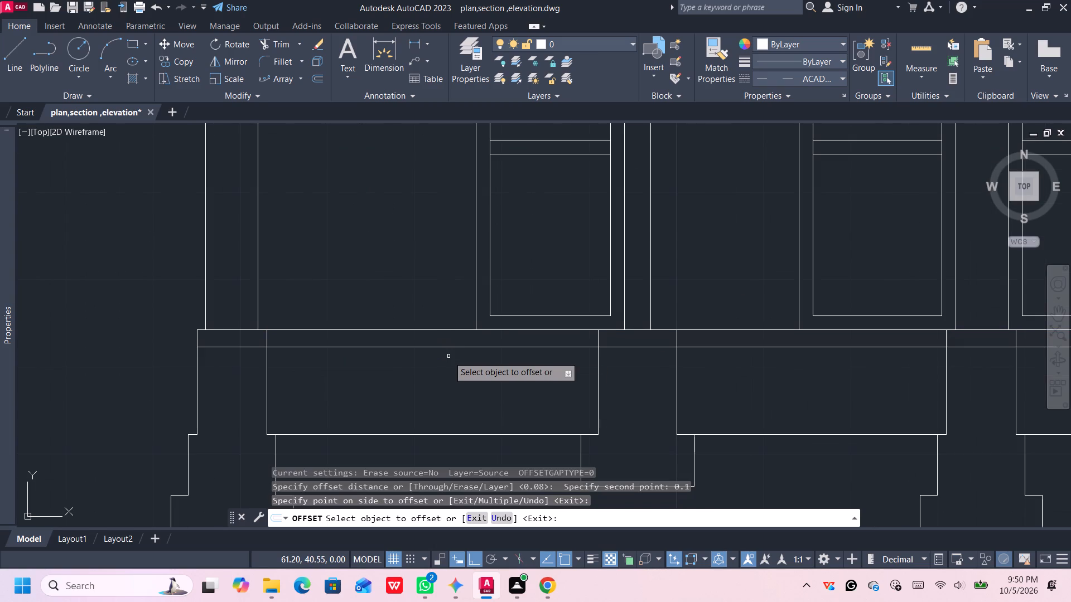
Offset the first floor layer line 0.15 downward.
left_click(453, 348)
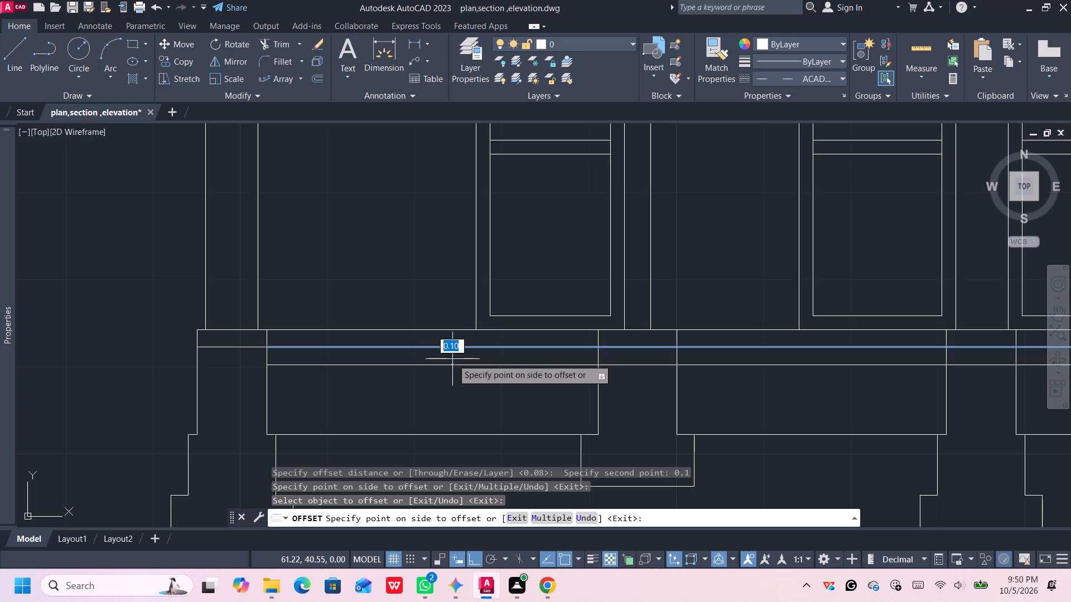
type("0.15")
key("Return")
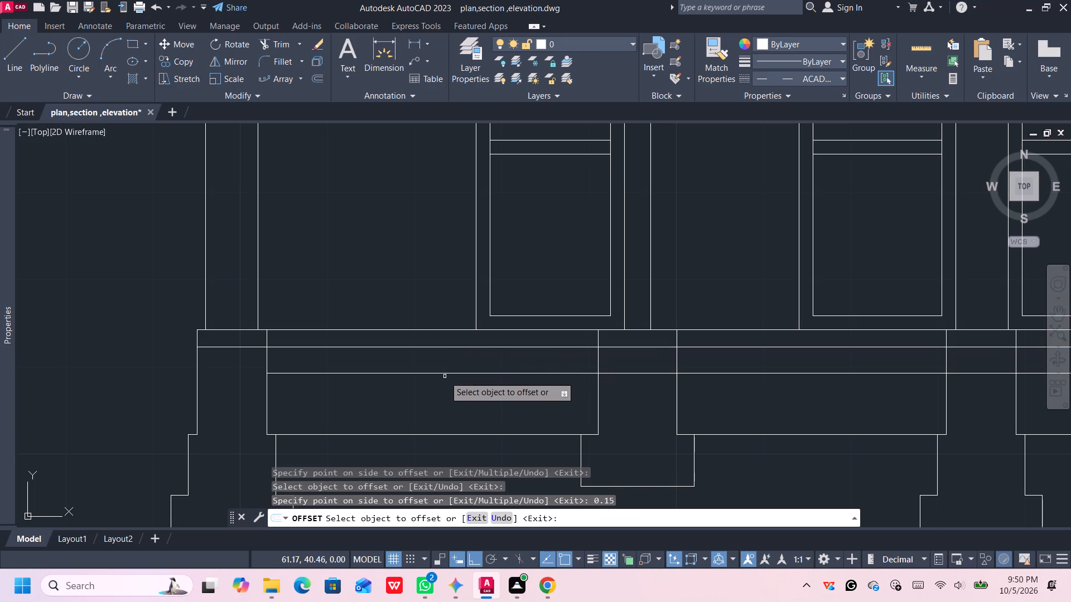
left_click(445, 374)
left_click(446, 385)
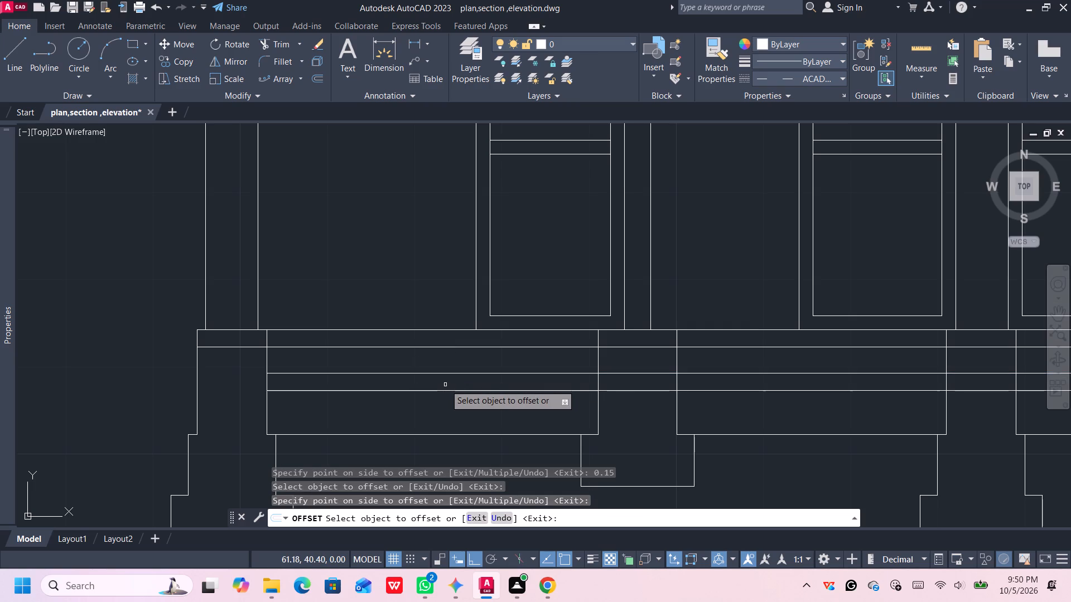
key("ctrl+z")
Offset the lowest floor layer line 0.15 downward to add another layer line above the bottom horizontal line.
left_click(448, 375)
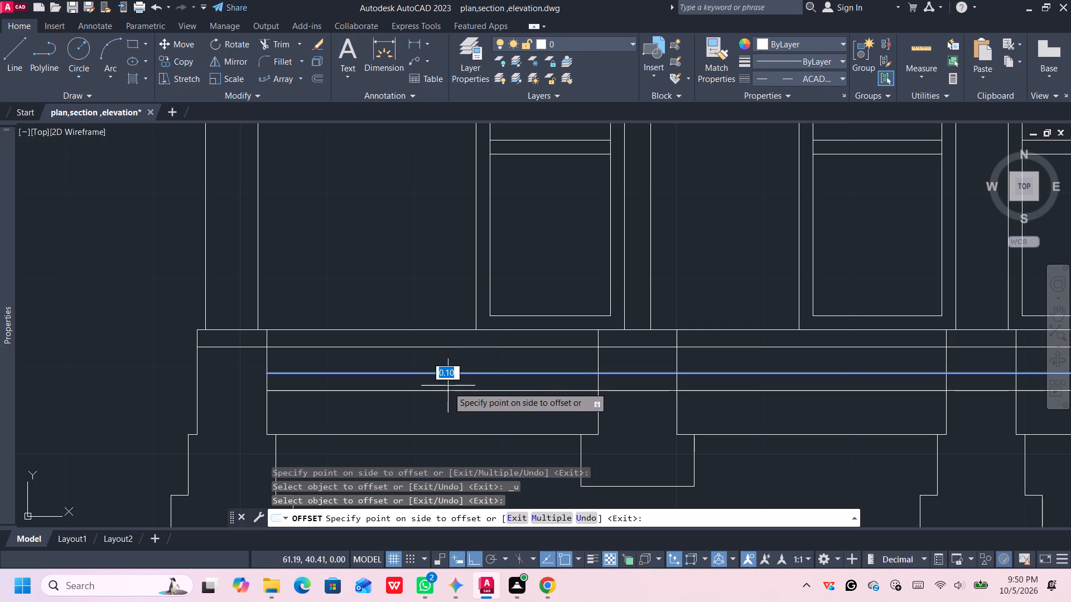
key("0")
type(".15")
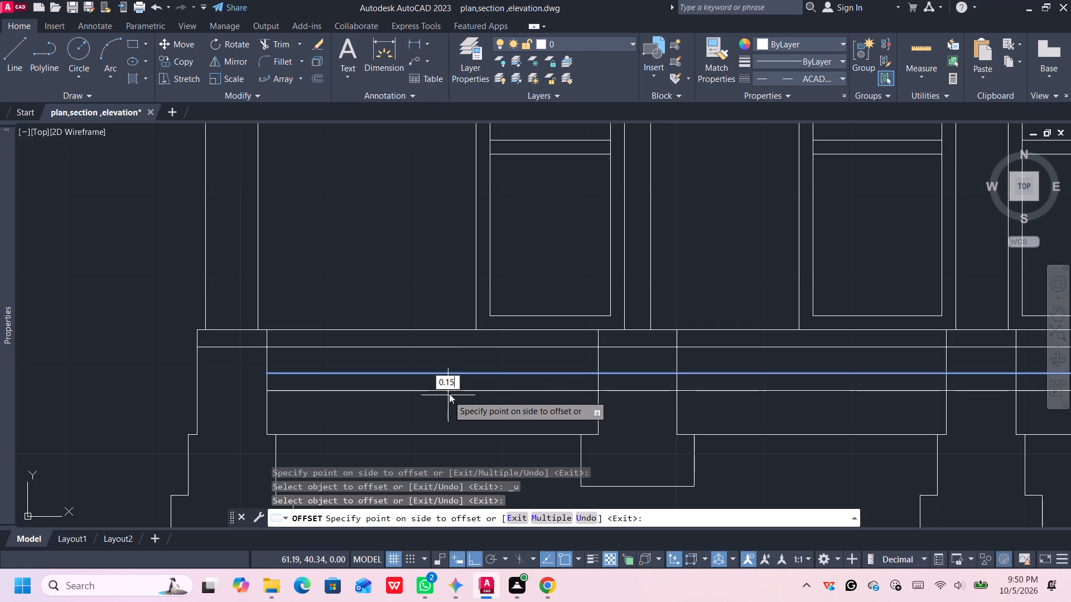
key("Return")
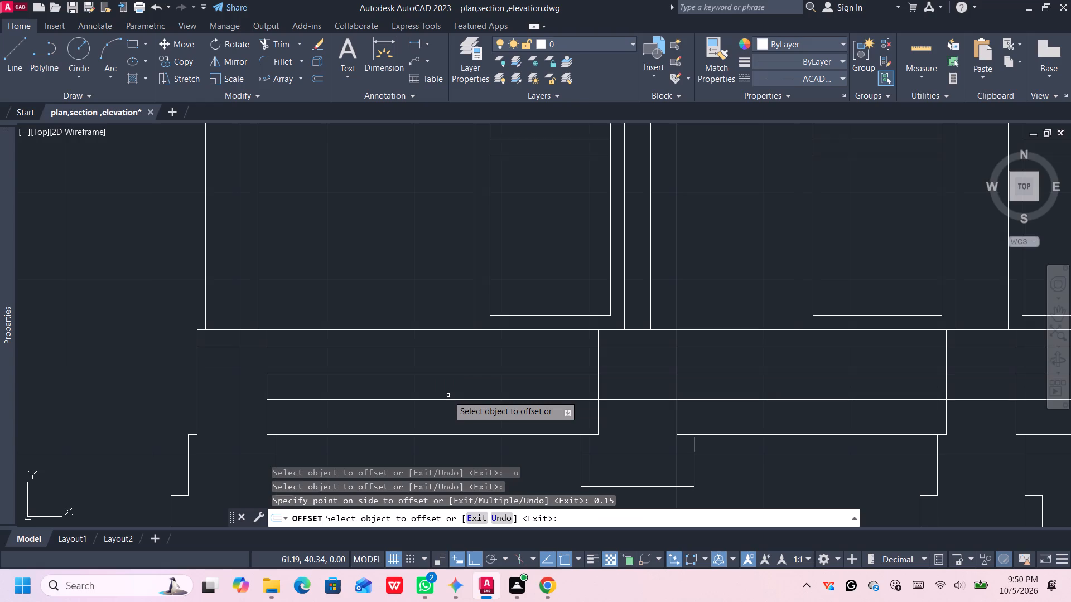
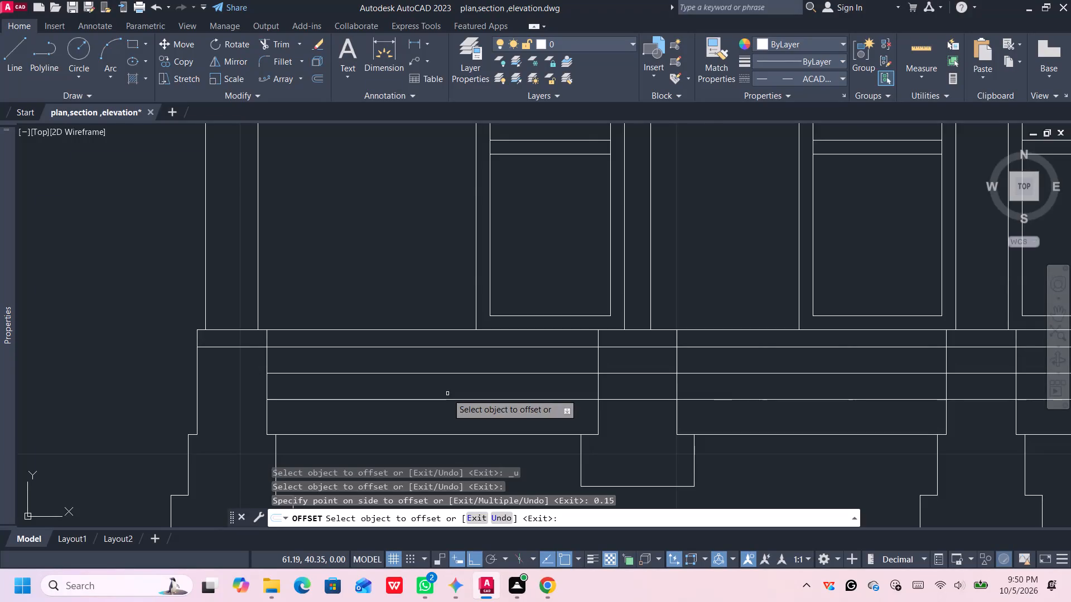
Undo the last two floor layer offsets below the line under the doors.
scroll(447, 394, "down", 1)
scroll(447, 394, "up", 1)
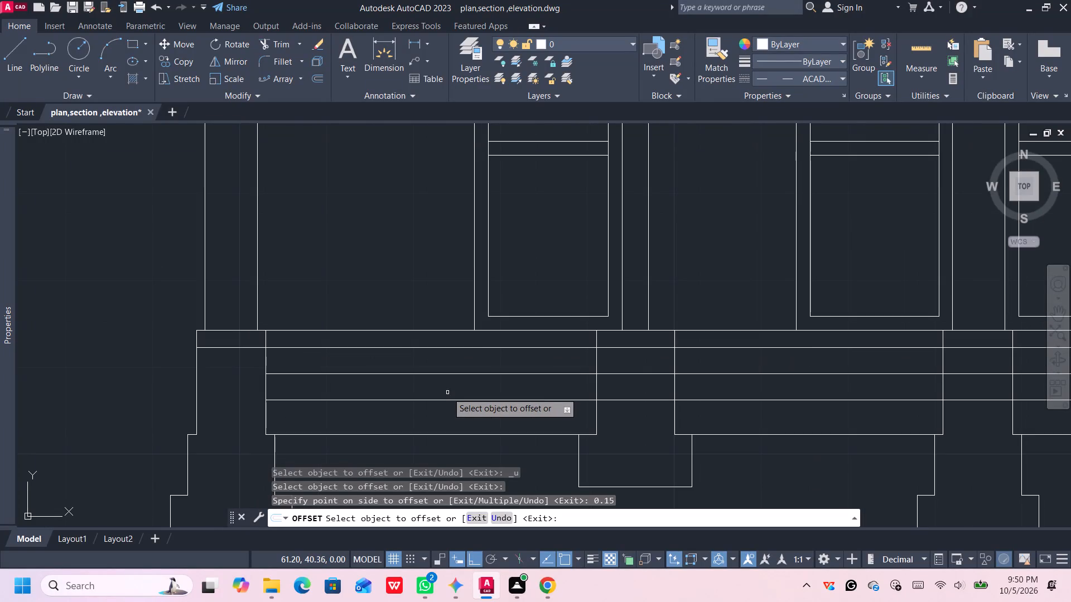
key("ctrl+z")
key("ctrl+z")
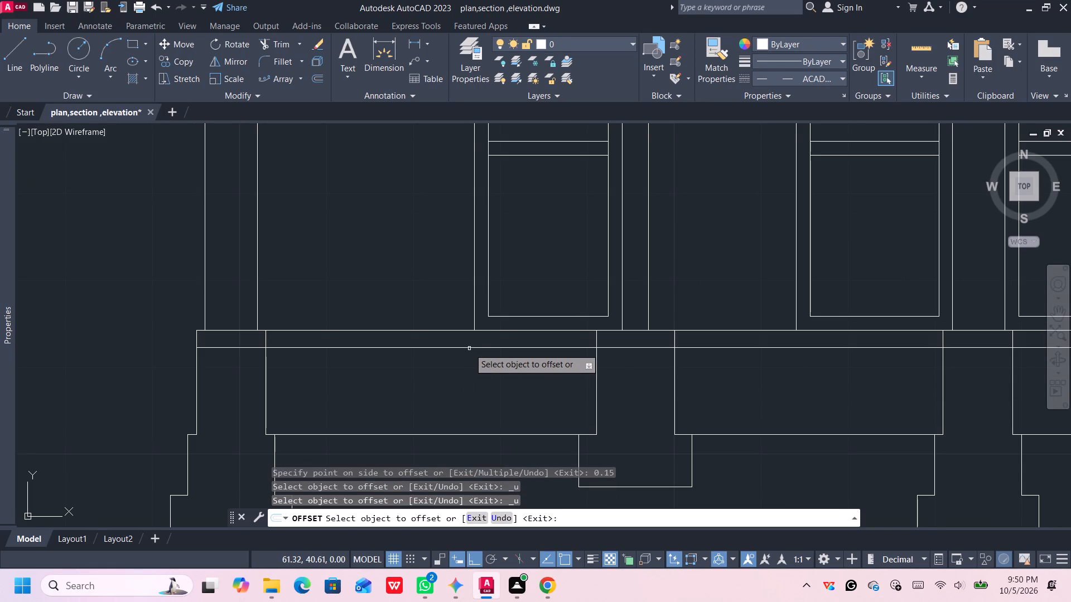
Offset the floor line under the doors 0.1 downward, and offset that new line another 0.15 downward.
left_click(469, 348)
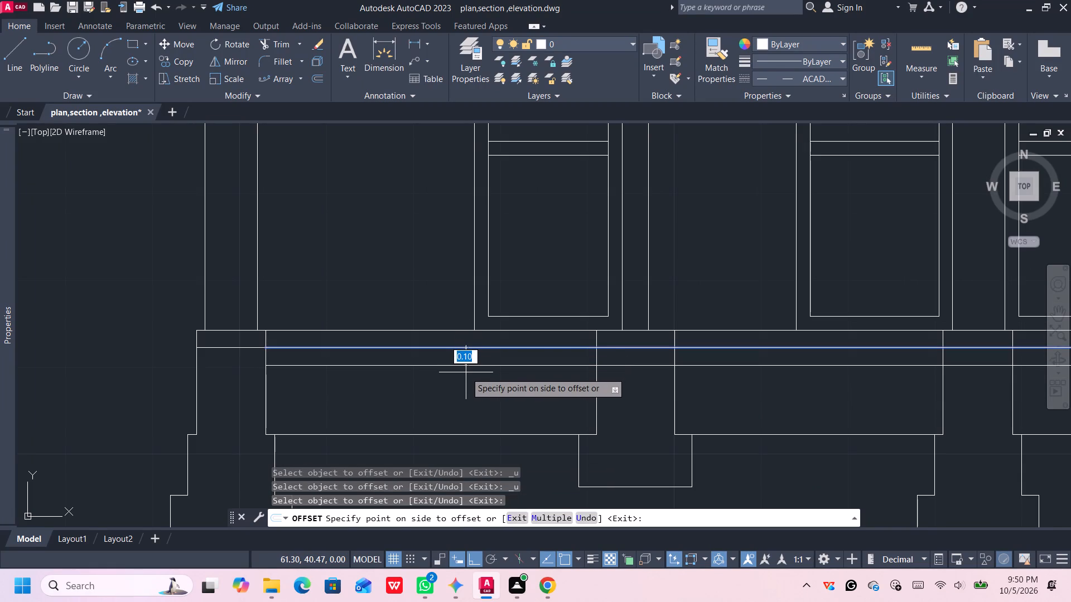
left_click(466, 372)
left_click(466, 366)
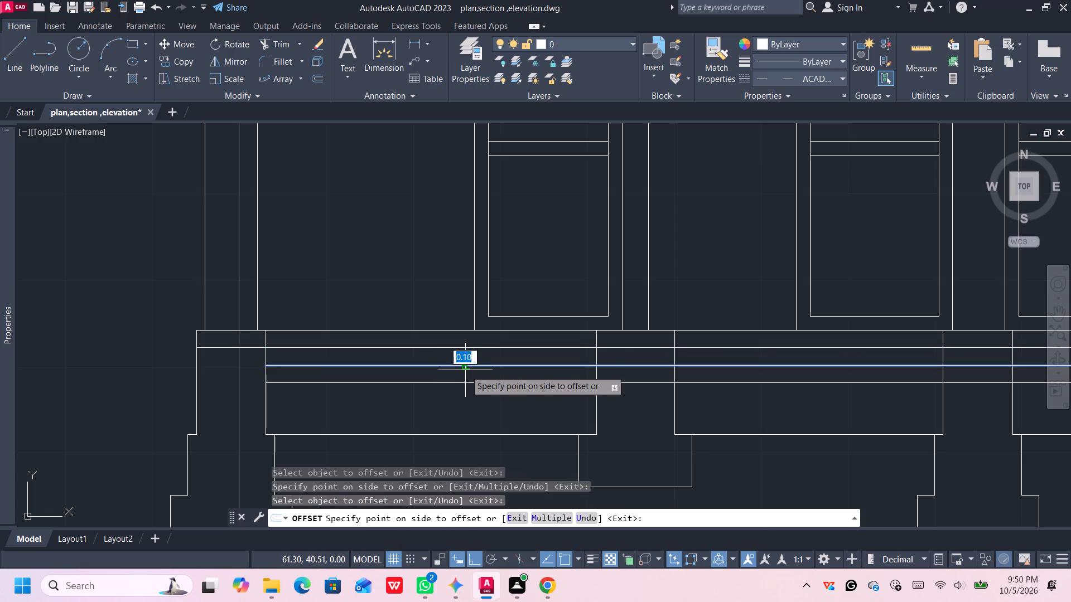
type("0.1")
key("5")
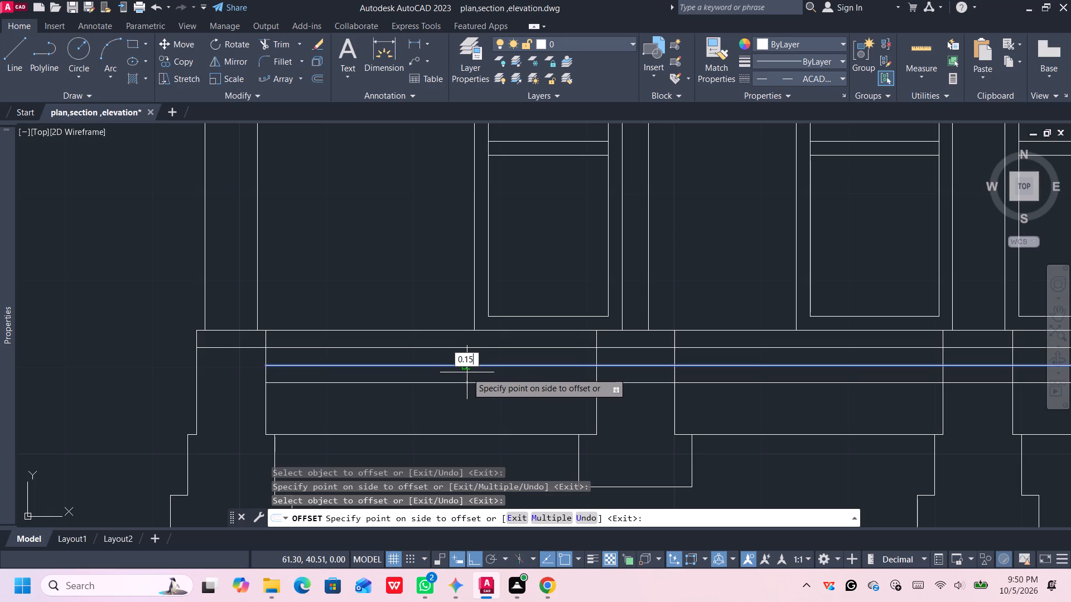
key("Return")
key("Escape")
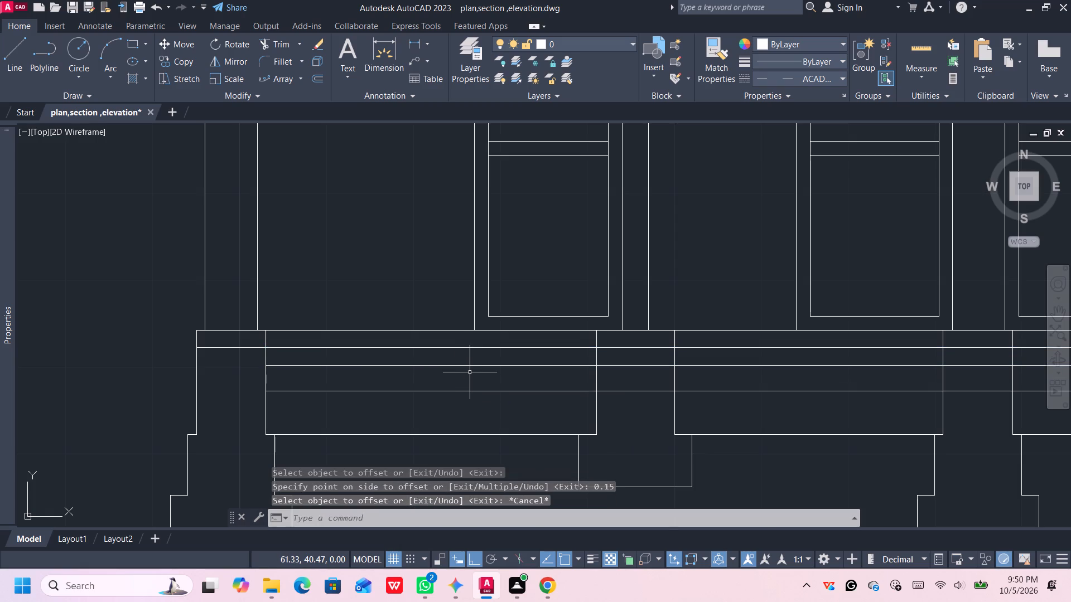
Trim the two new floor layer lines where they cross the two intermediate footings and the right end footing.
key("t")
key("r")
key("Return")
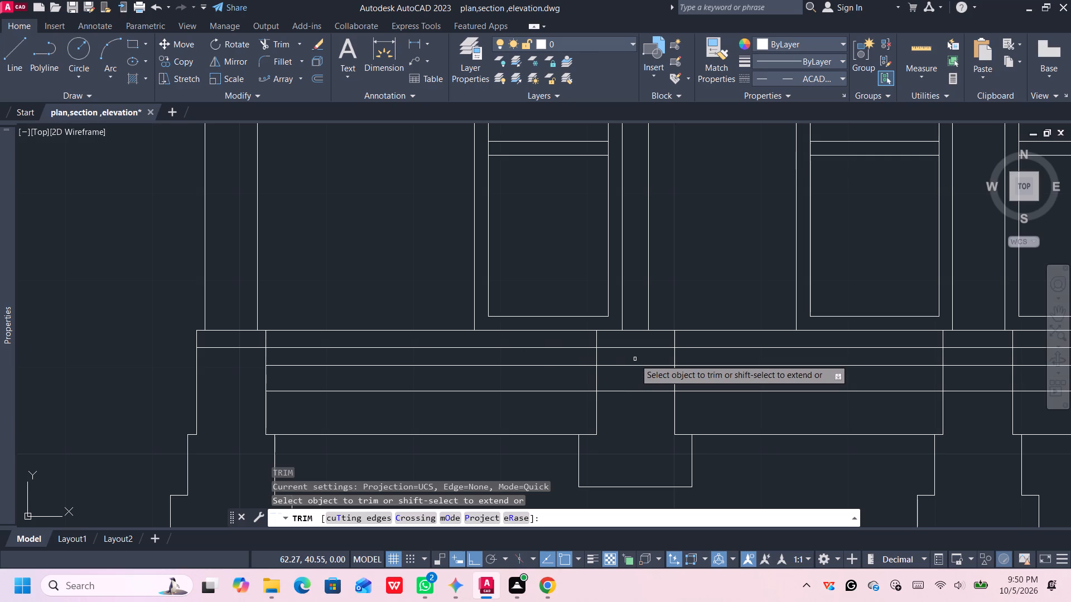
left_click(635, 357)
left_click(631, 440)
middle_click_drag(616, 431, 492, 425)
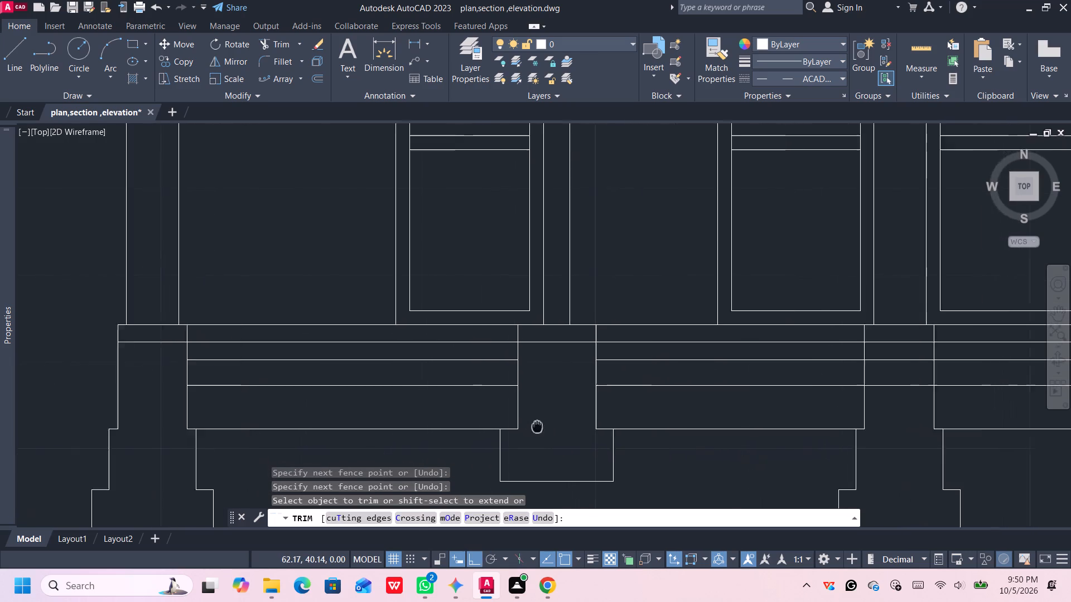
middle_click_drag(492, 425, 348, 424)
left_click(708, 348)
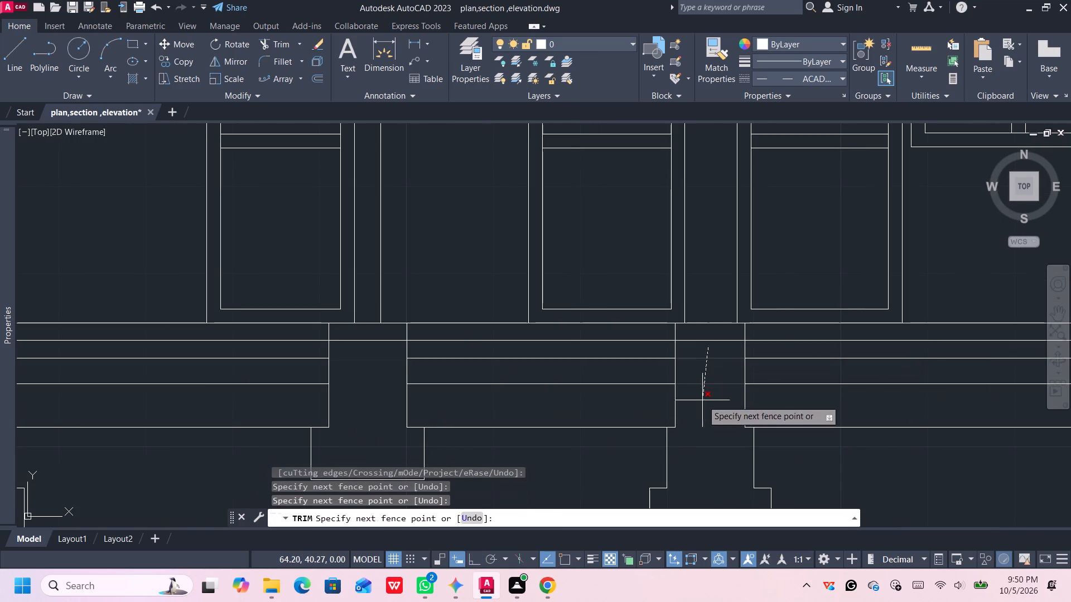
left_click(702, 400)
scroll(742, 407, "down", 2)
middle_click_drag(840, 420, 540, 410)
scroll(541, 410, "down", 1)
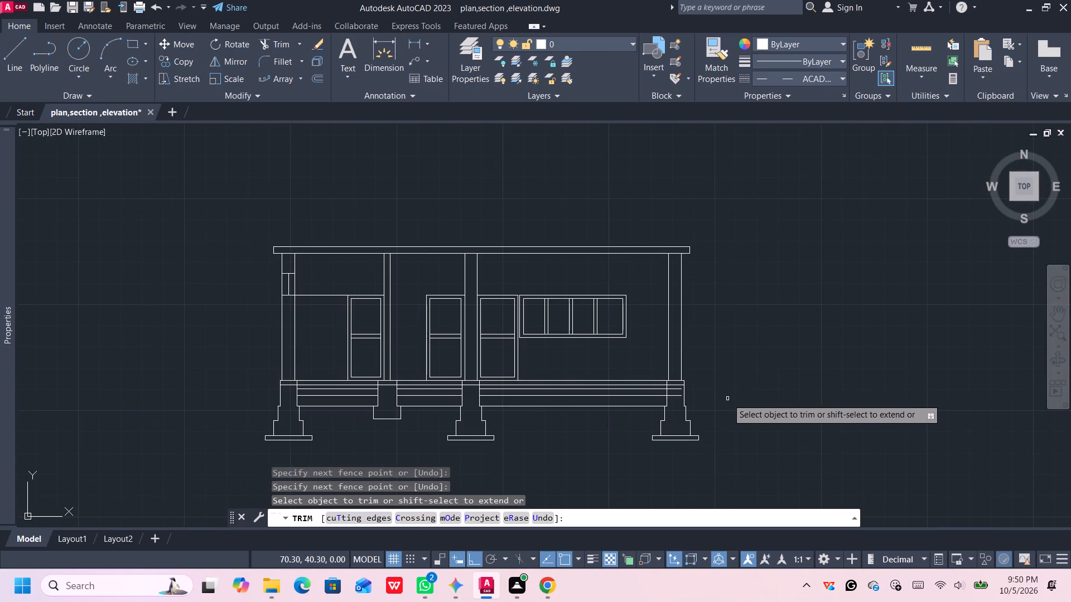
scroll(691, 394, "up", 2)
left_click(650, 380)
left_click(647, 425)
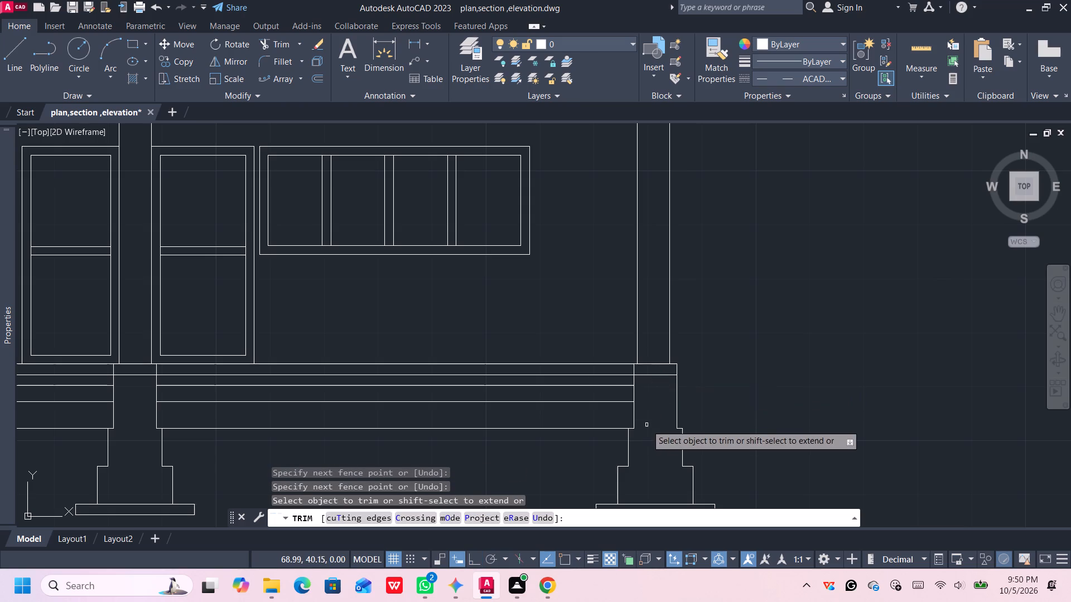
key("Escape")
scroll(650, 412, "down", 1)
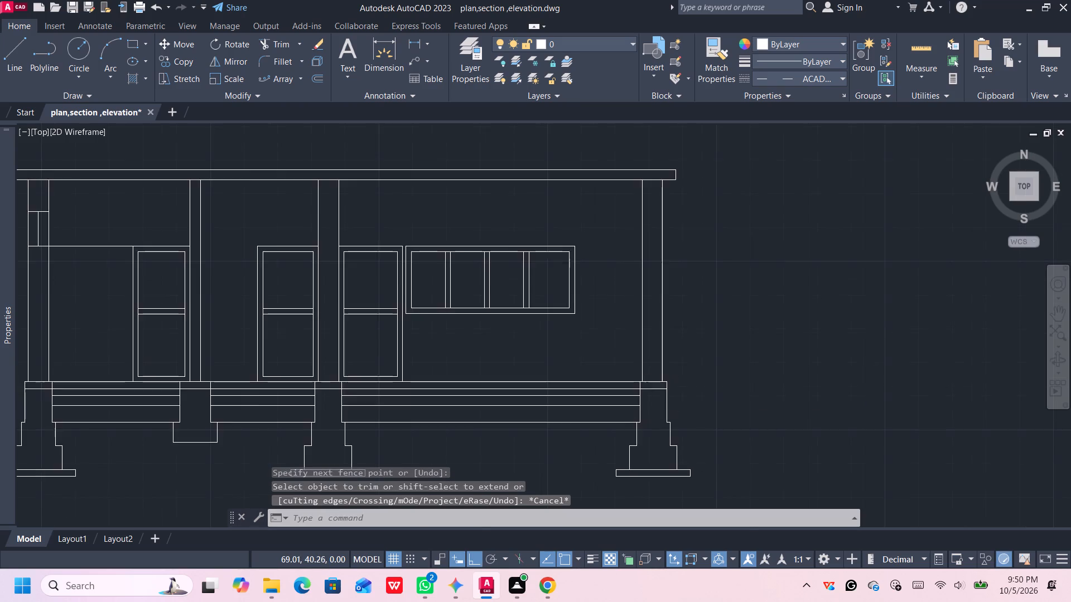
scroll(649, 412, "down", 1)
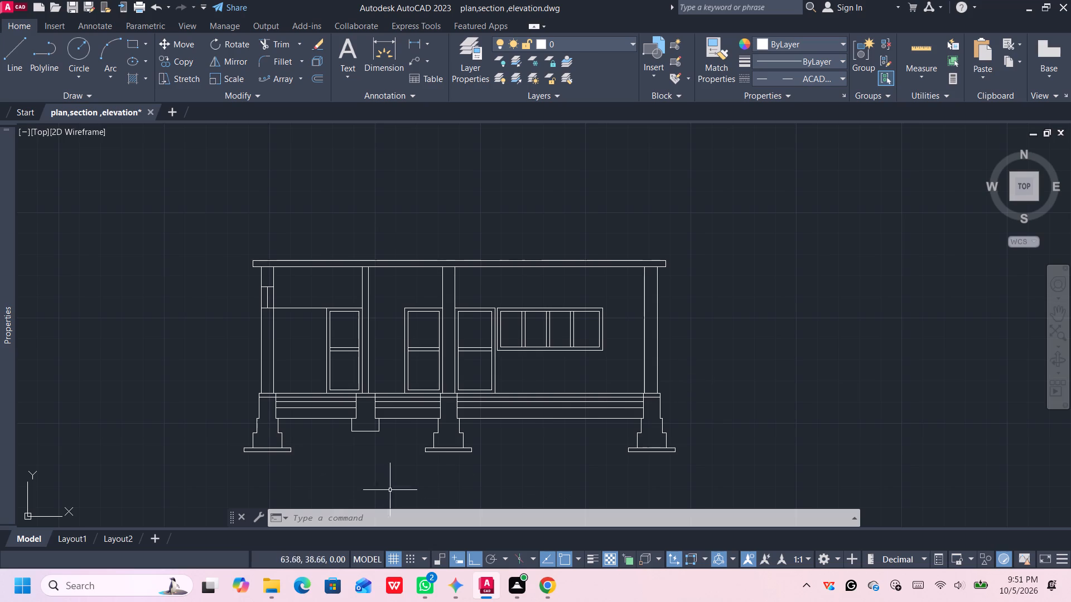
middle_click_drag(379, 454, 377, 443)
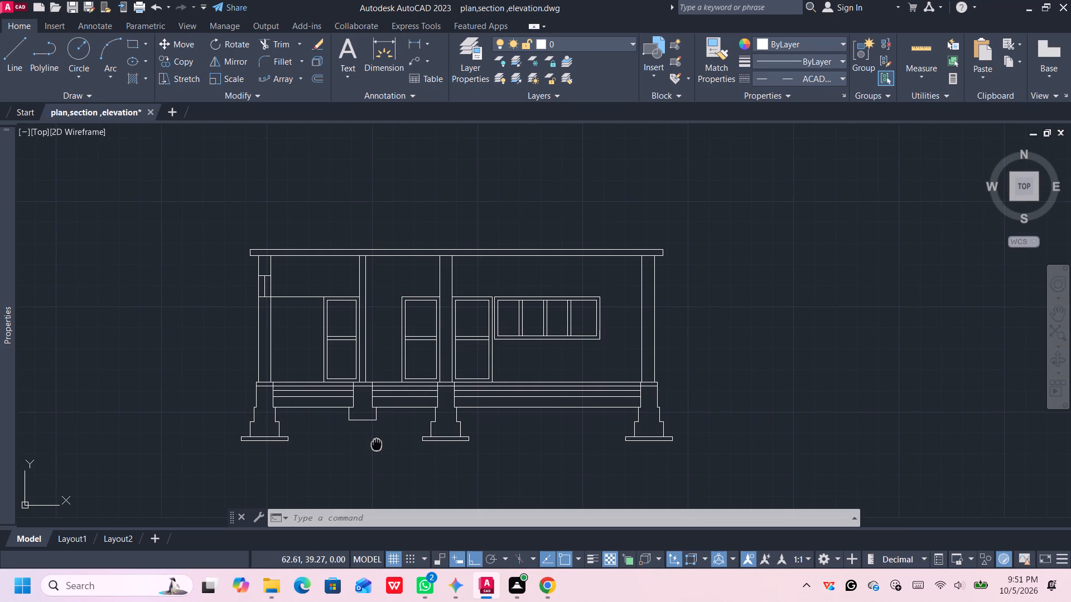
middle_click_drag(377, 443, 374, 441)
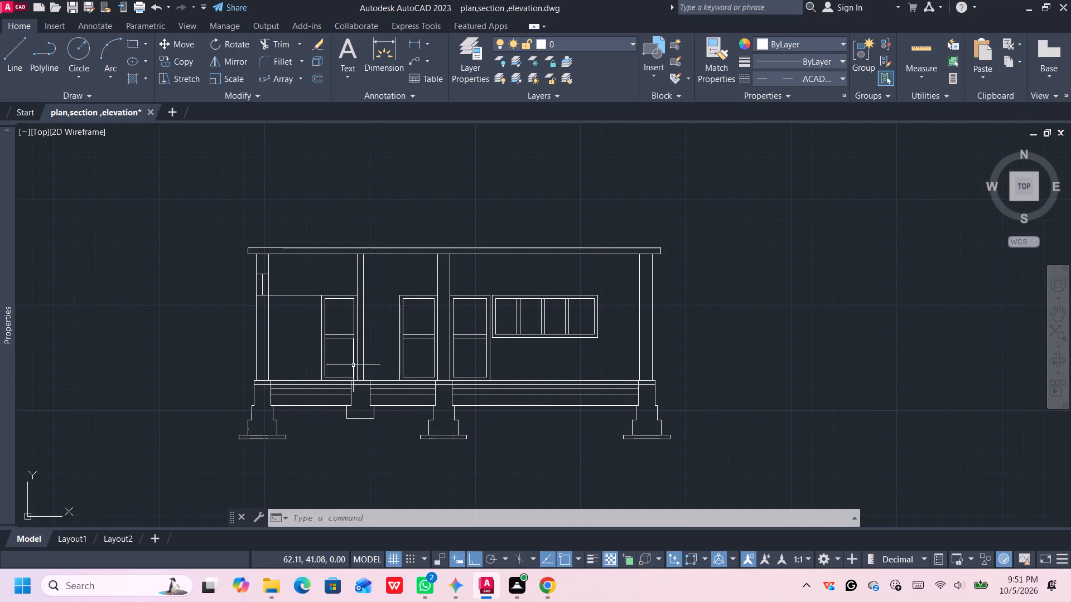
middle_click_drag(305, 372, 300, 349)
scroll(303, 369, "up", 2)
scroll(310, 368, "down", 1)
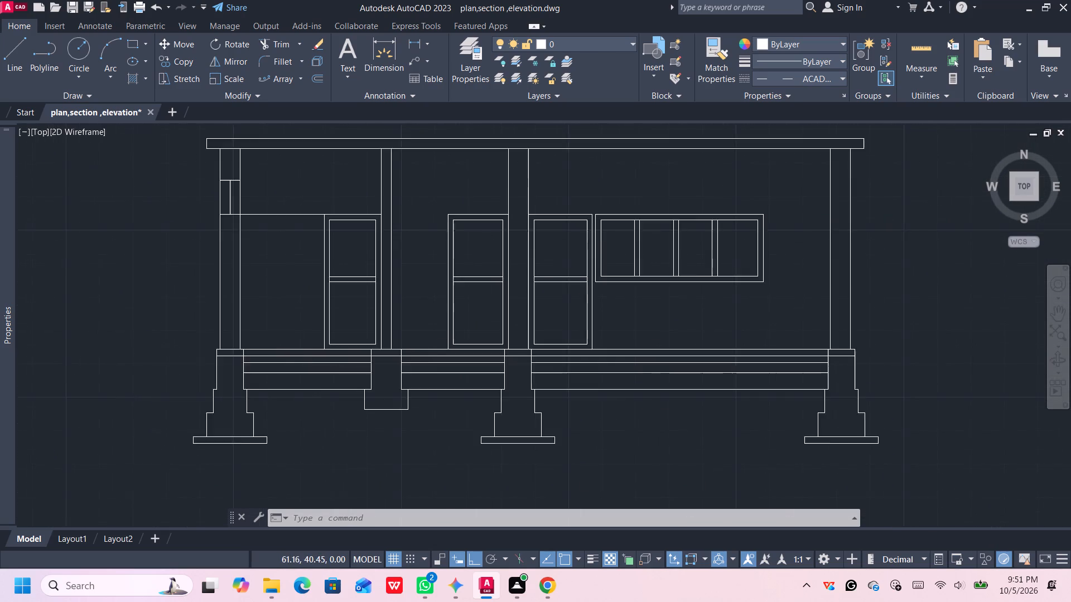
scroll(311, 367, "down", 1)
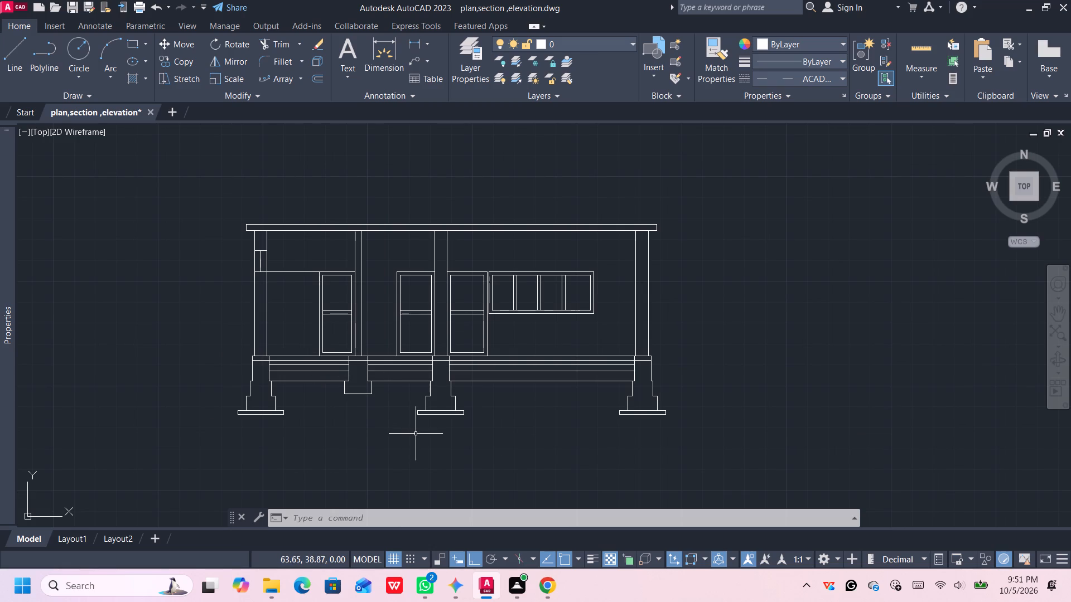
Hatch the three lowest floor layer bands between the footings with the GRAVEL pattern.
key("h")
key("Return")
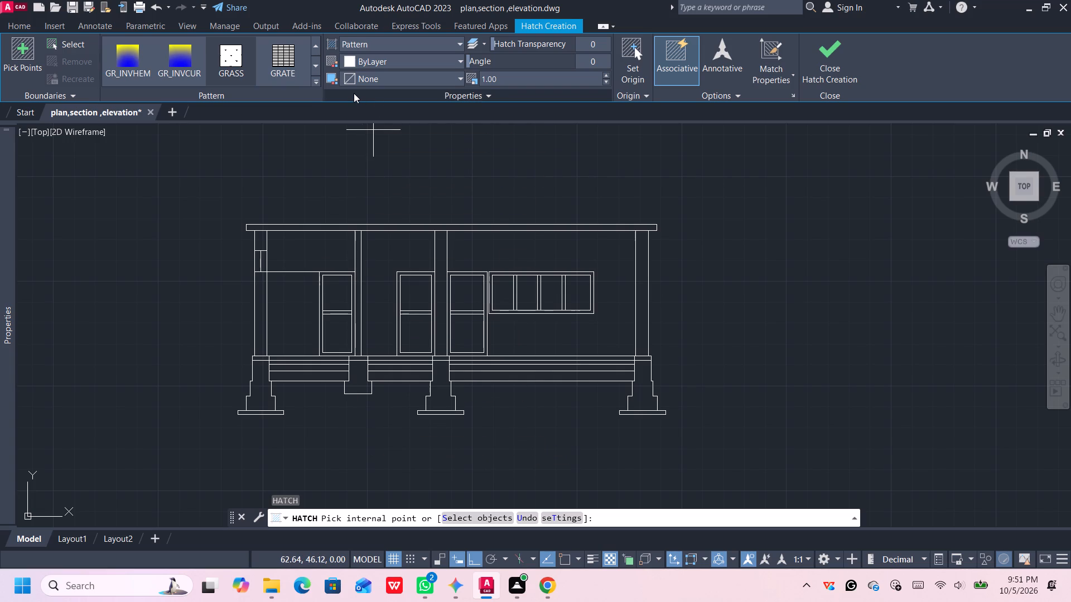
left_click(313, 80)
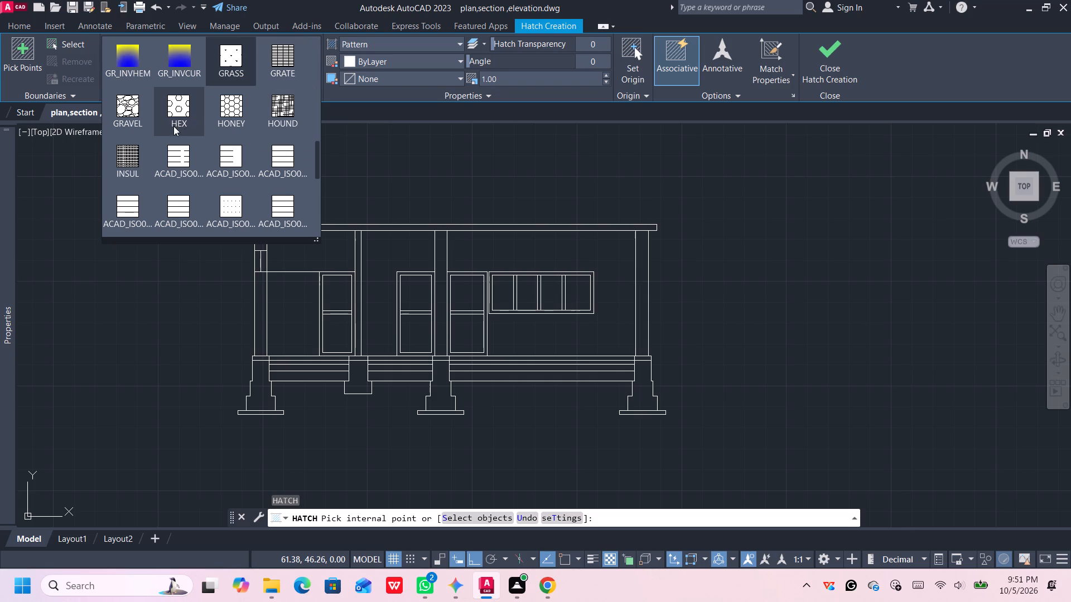
left_click(135, 113)
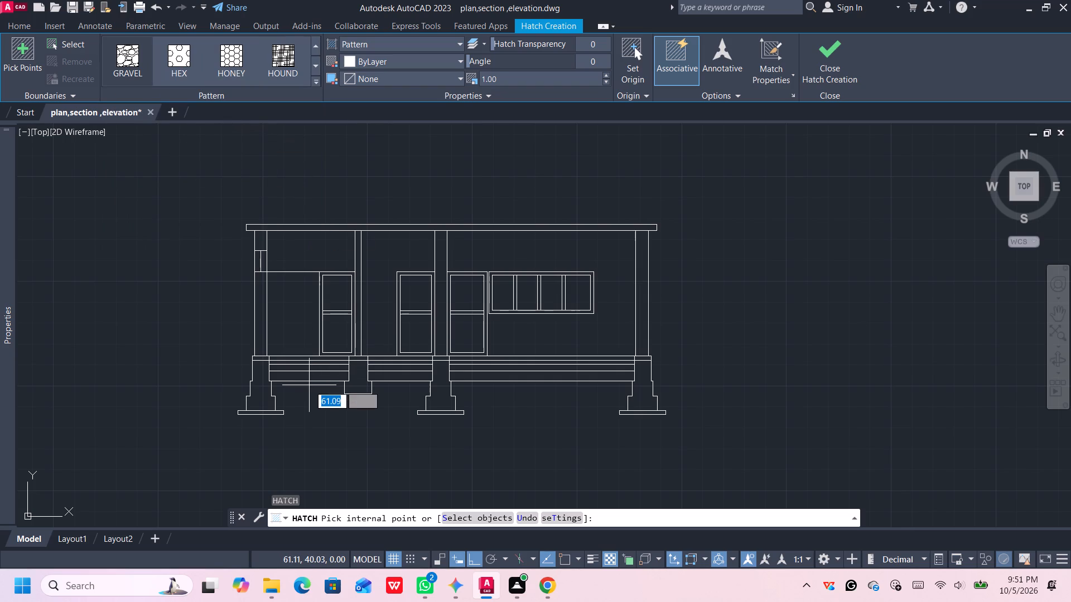
left_click(307, 376)
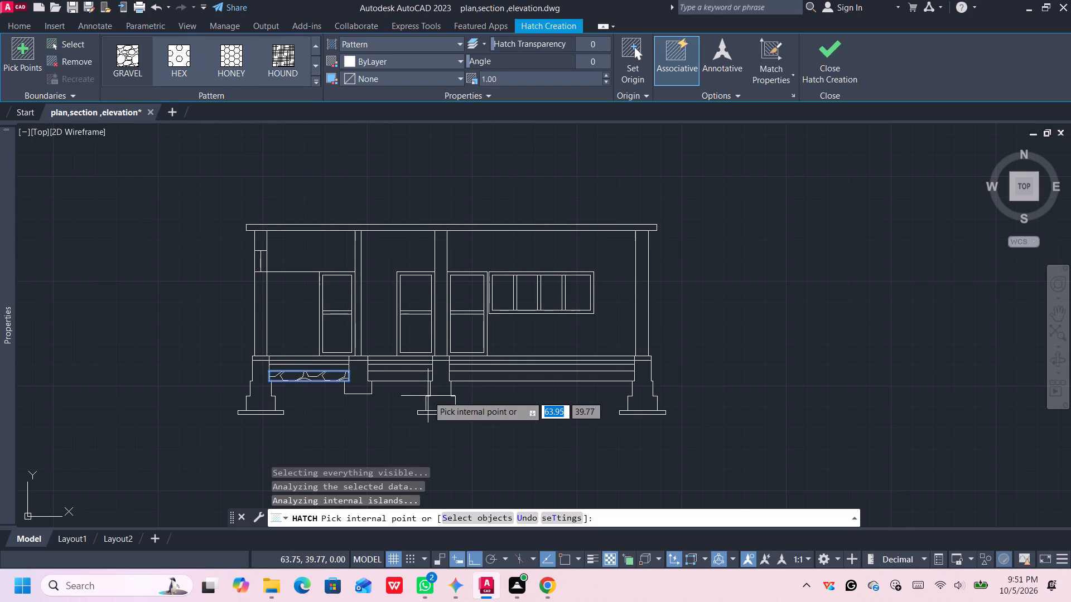
left_click(407, 375)
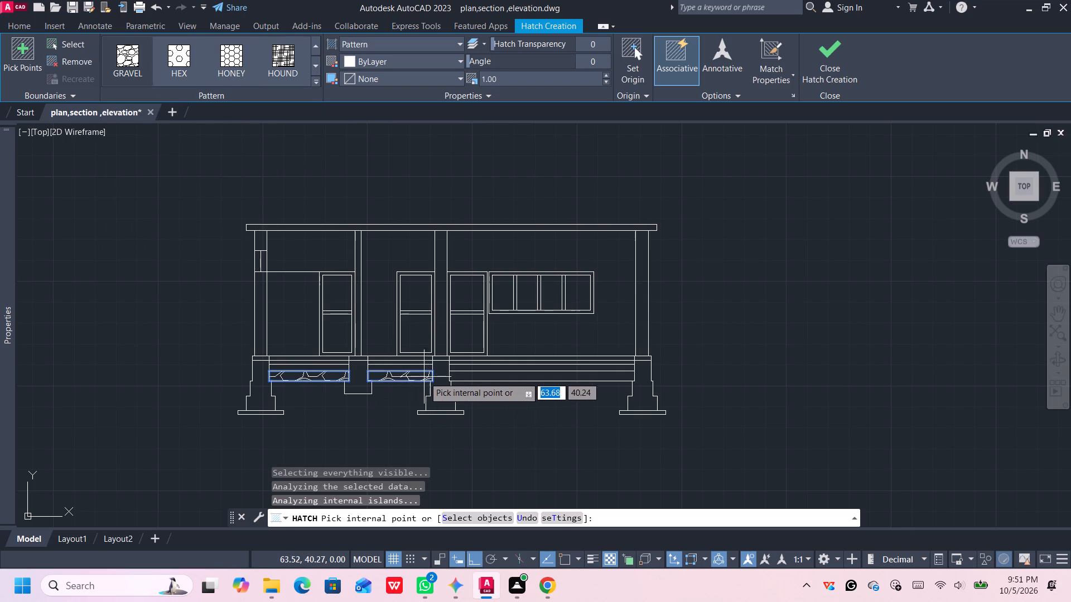
left_click(477, 375)
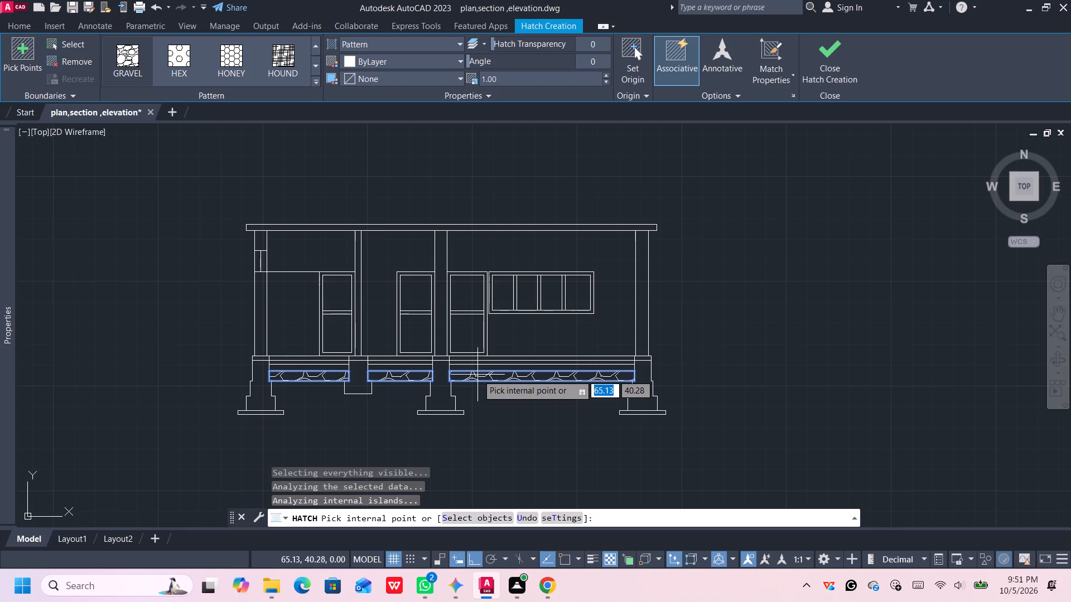
Reduce the gravel hatch scale to 0.62 and finish the hatch.
left_click(604, 81)
triple_click(604, 81)
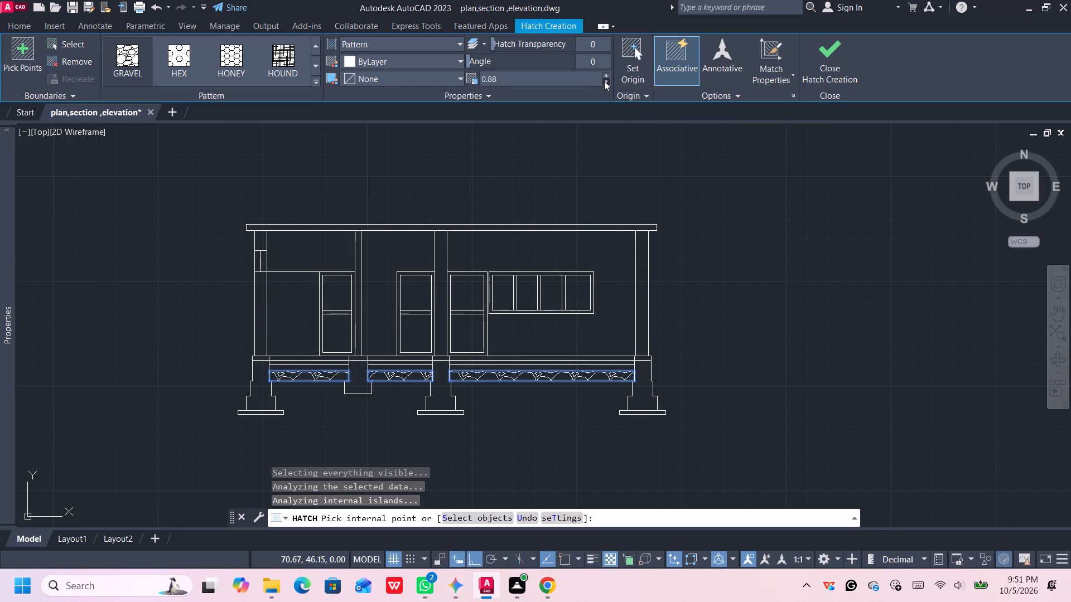
triple_click(604, 81)
triple_click(604, 81)
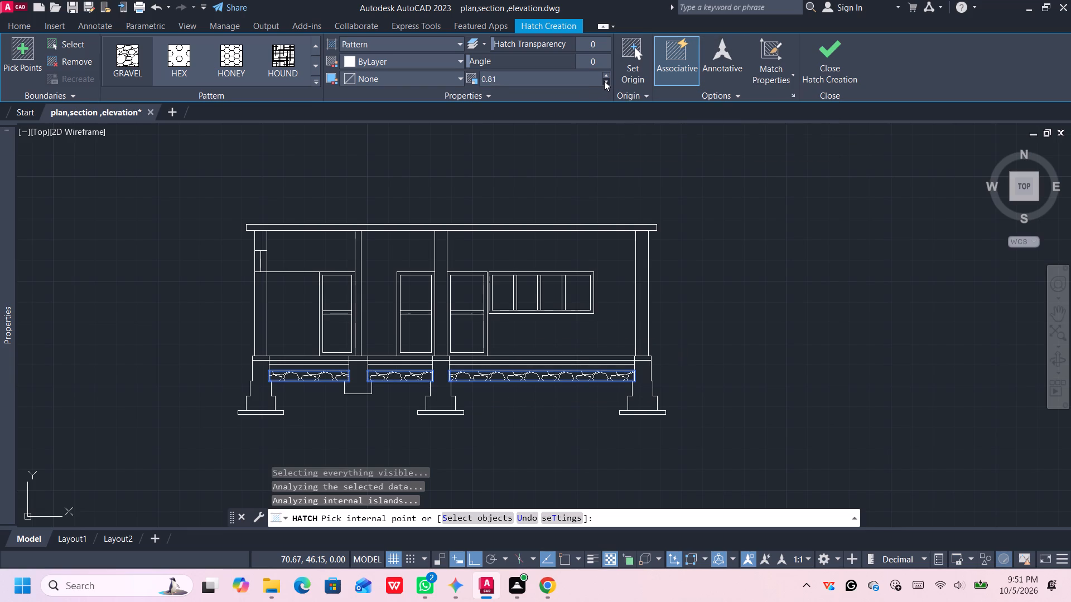
triple_click(604, 81)
left_click(604, 81)
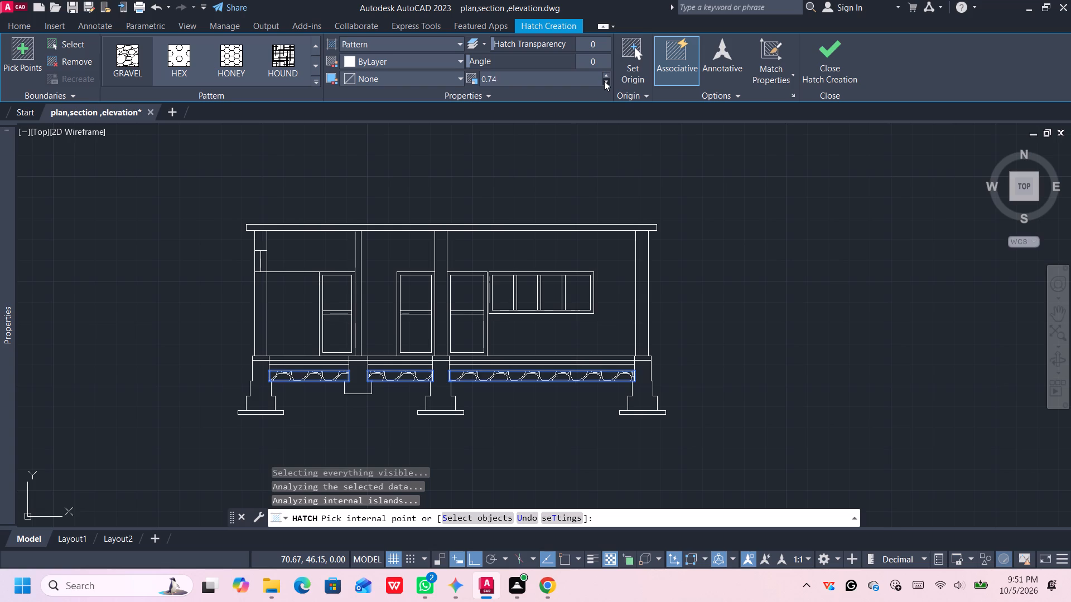
left_click(604, 81)
triple_click(604, 81)
left_click(604, 81)
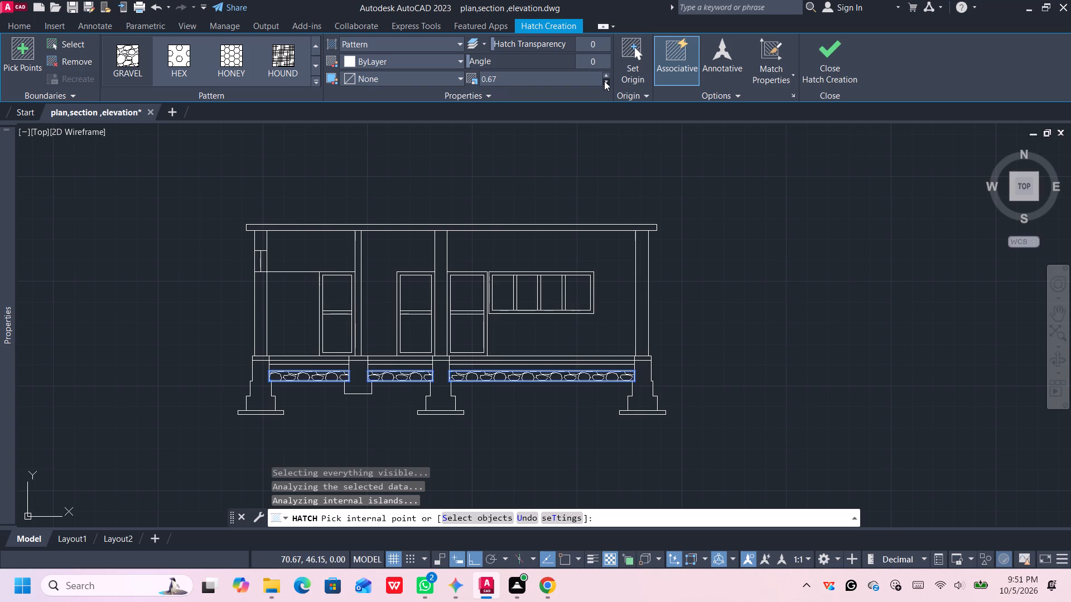
double_click(604, 81)
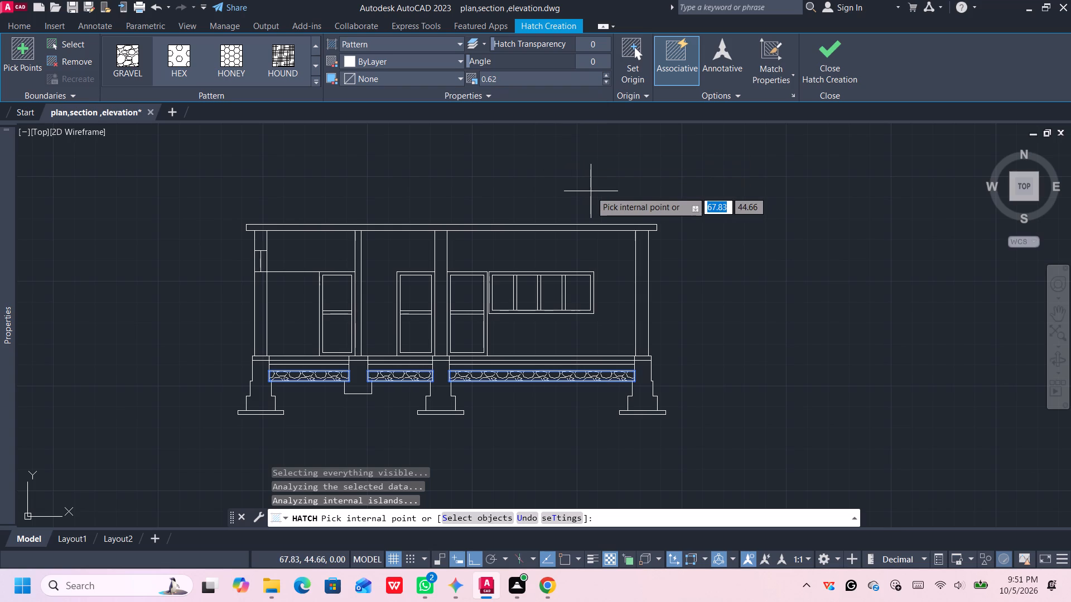
key("space")
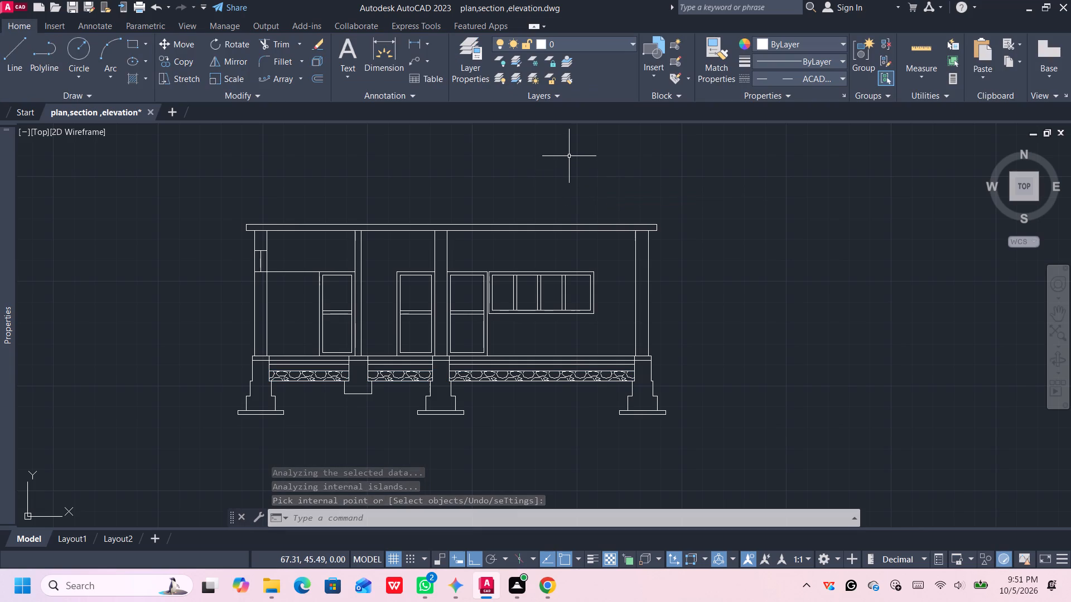
Hatch the three stepped footings at the left end, middle and right end with the ANSI35 pattern.
key("h")
key("Return")
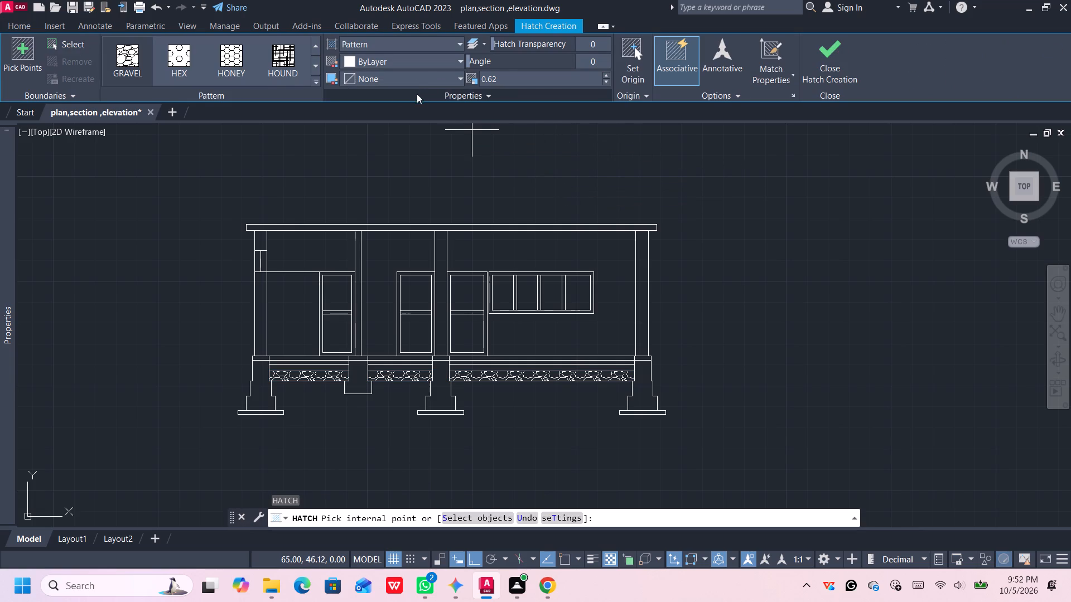
left_click(318, 82)
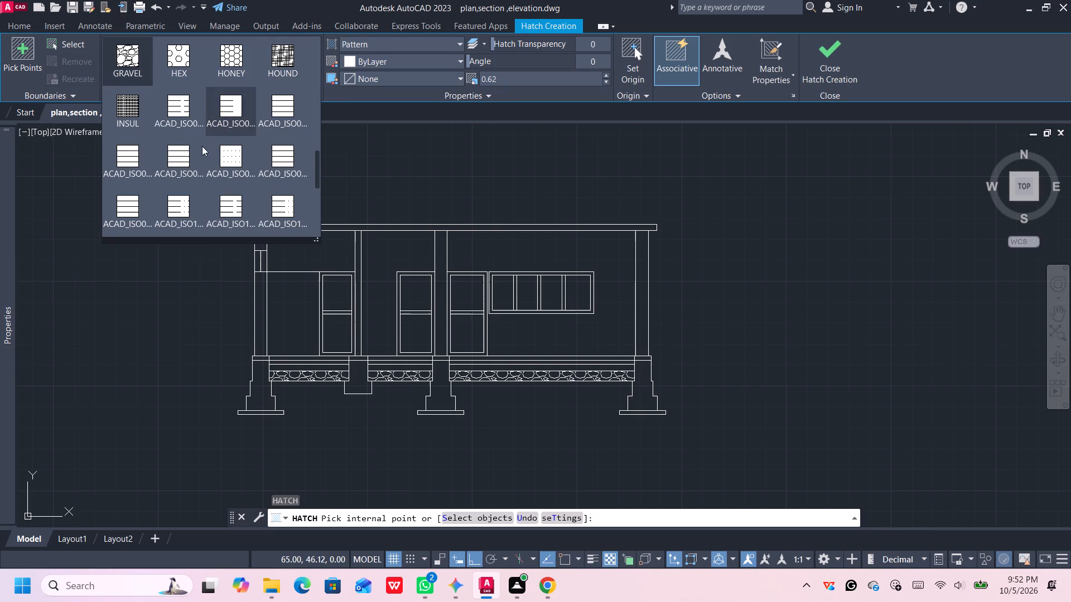
scroll(196, 151, "up", 12)
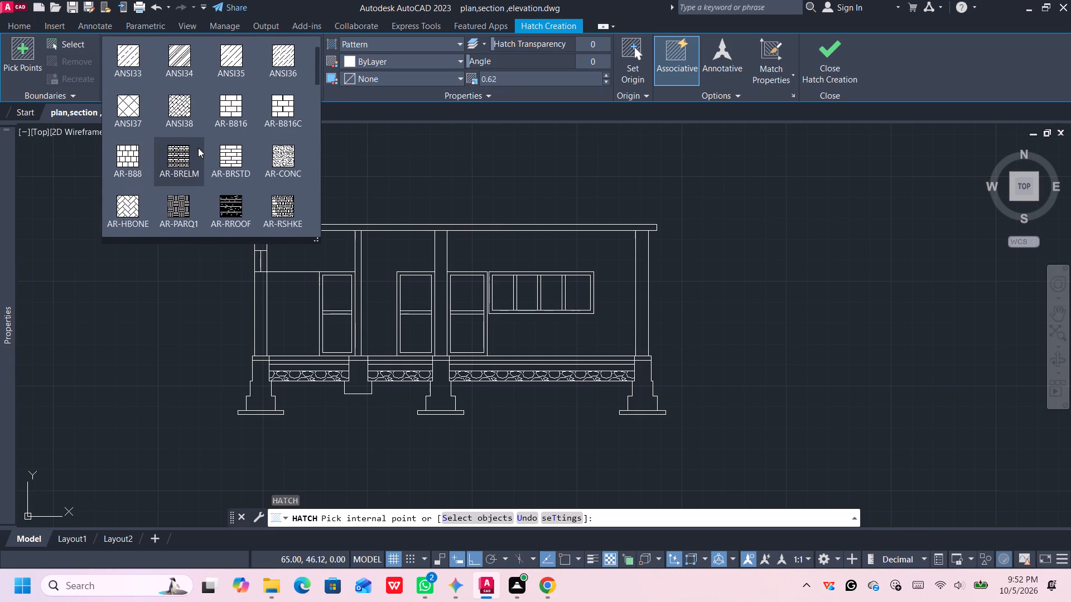
scroll(198, 148, "up", 4)
scroll(198, 148, "down", 3)
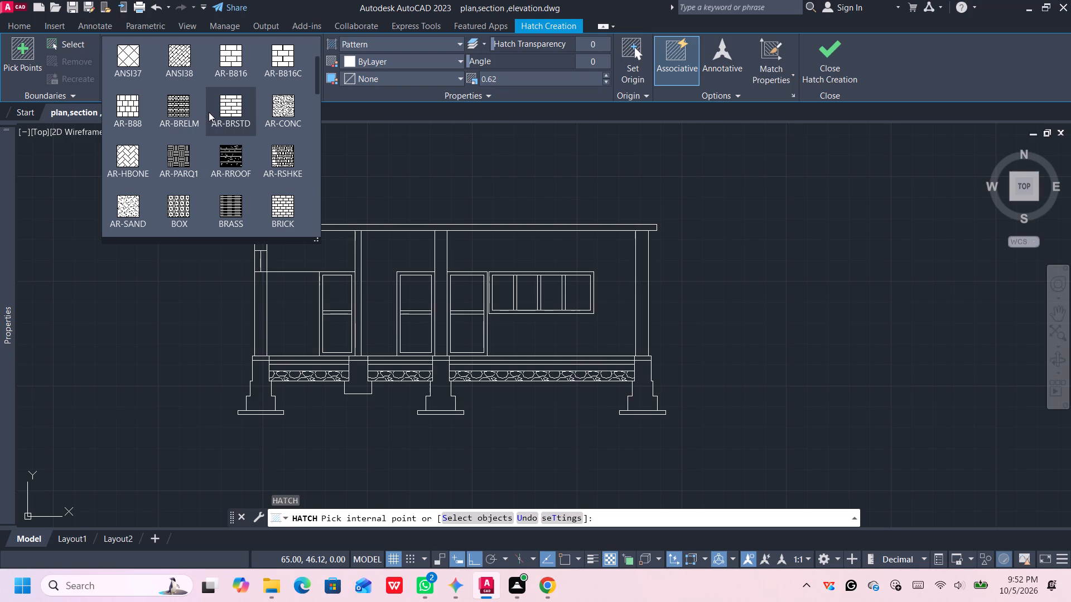
scroll(209, 112, "up", 1)
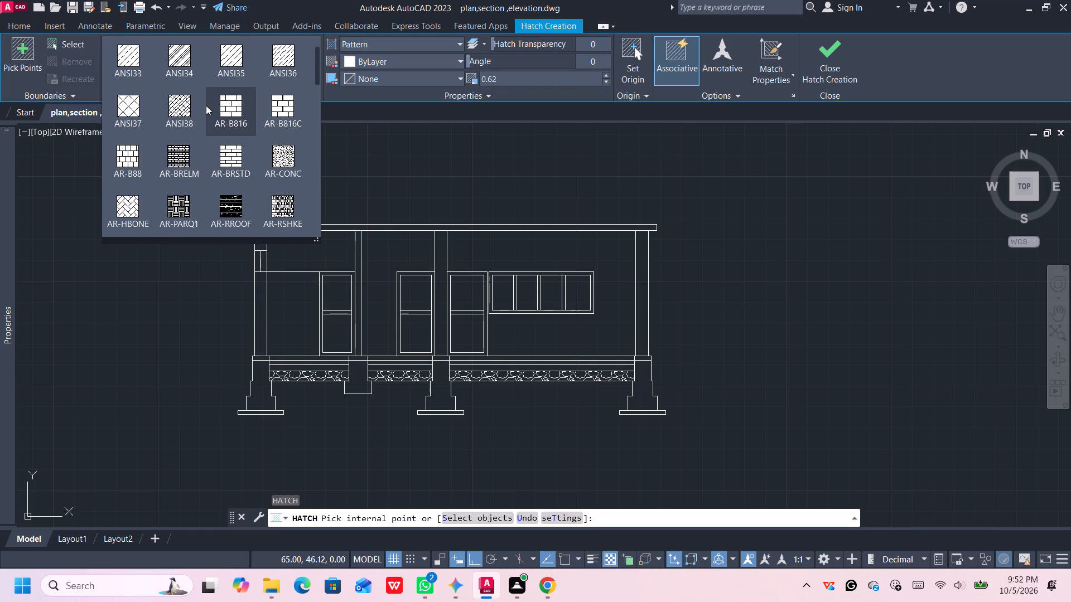
left_click(240, 60)
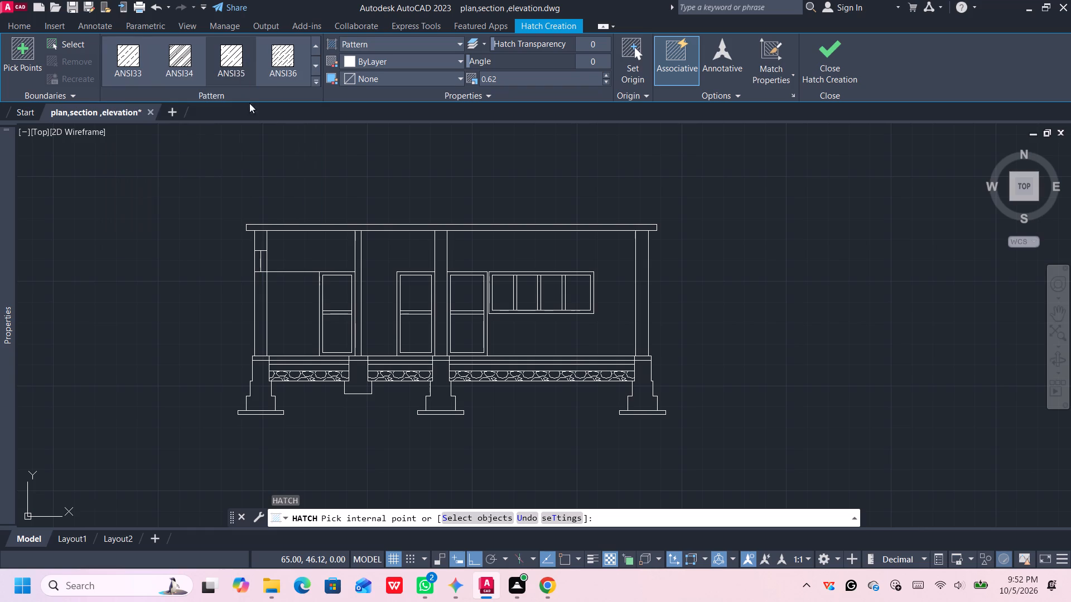
left_click(263, 398)
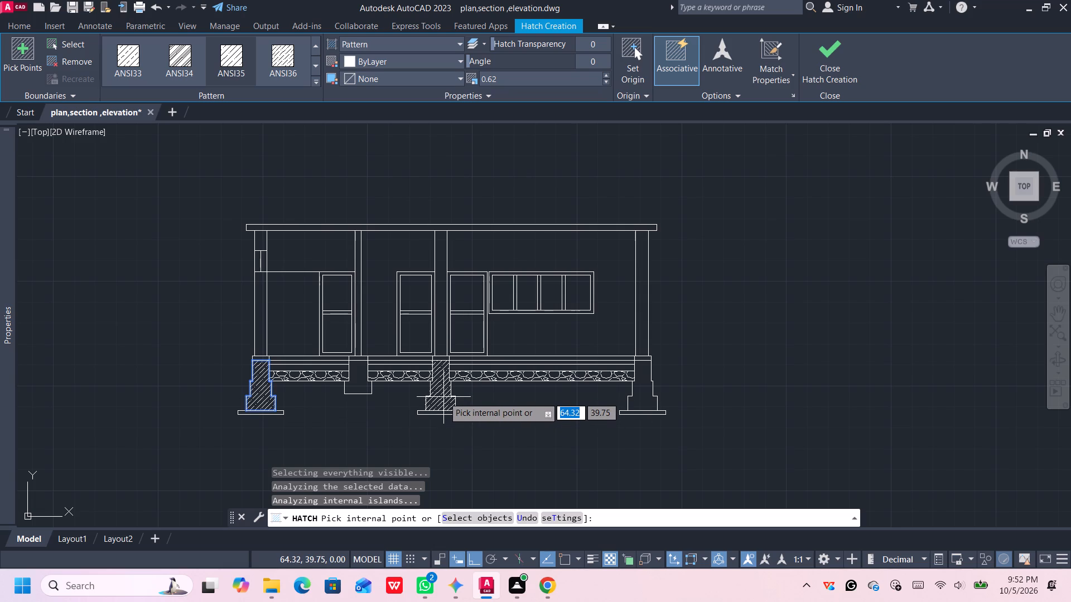
left_click(443, 397)
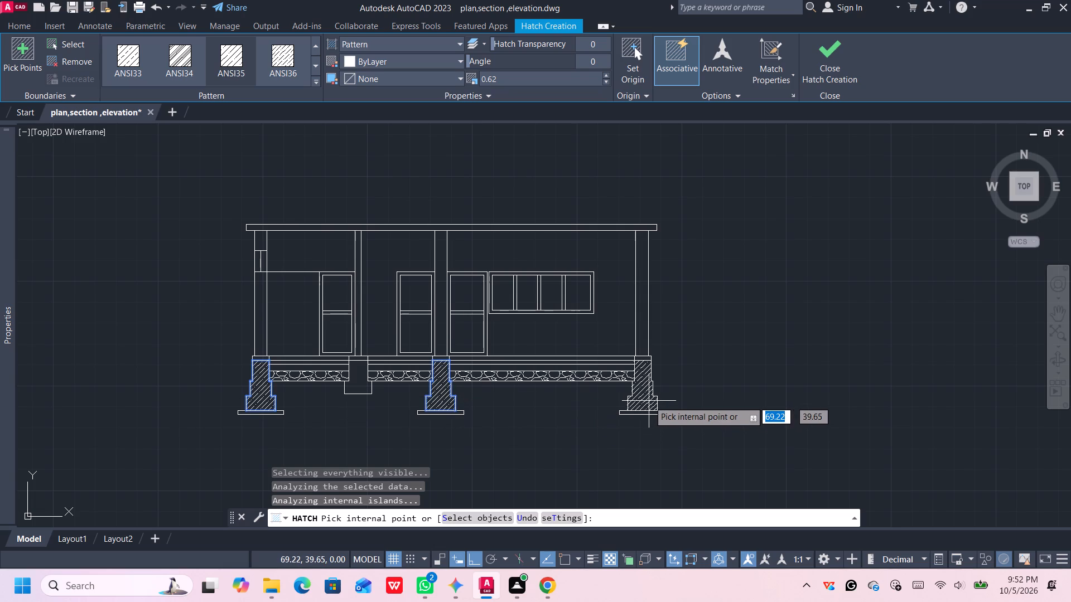
left_click(649, 401)
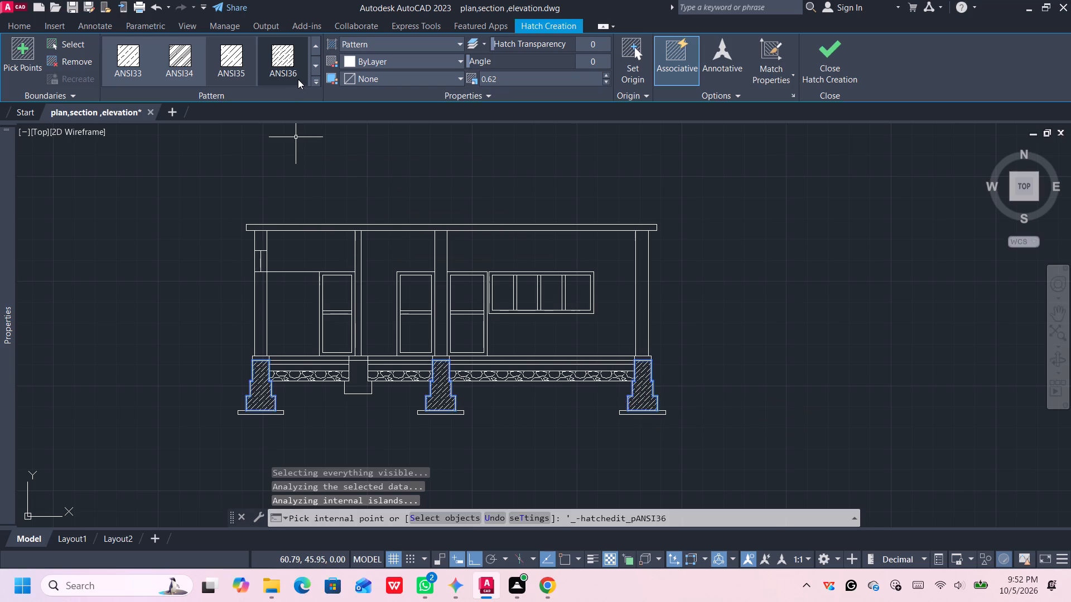
Change the pattern of the stepped footings' hatch to ANSI33 and finish the hatch.
left_click(135, 53)
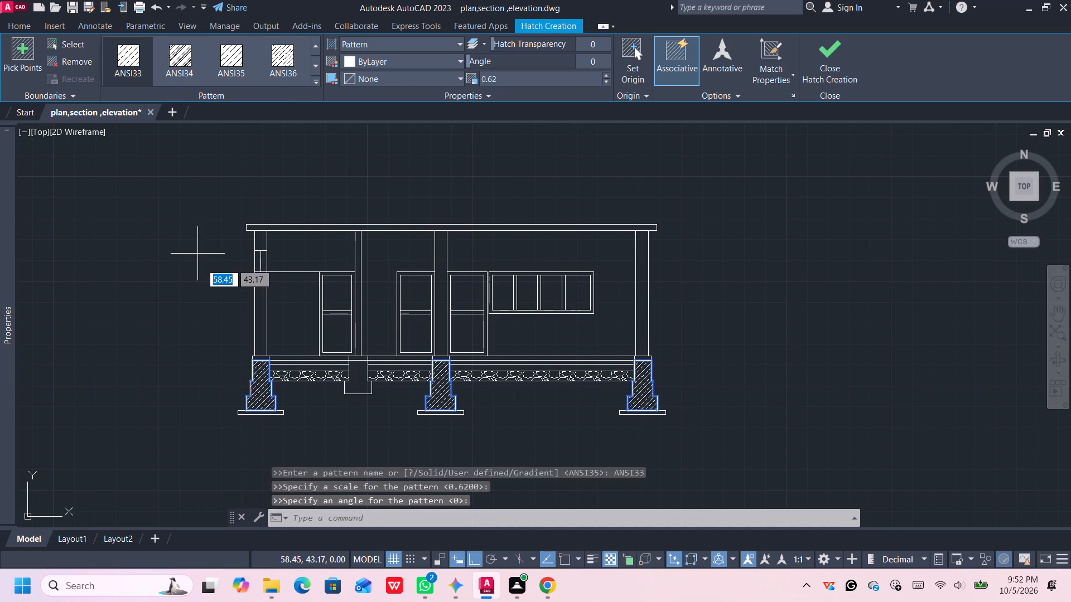
left_click(255, 392)
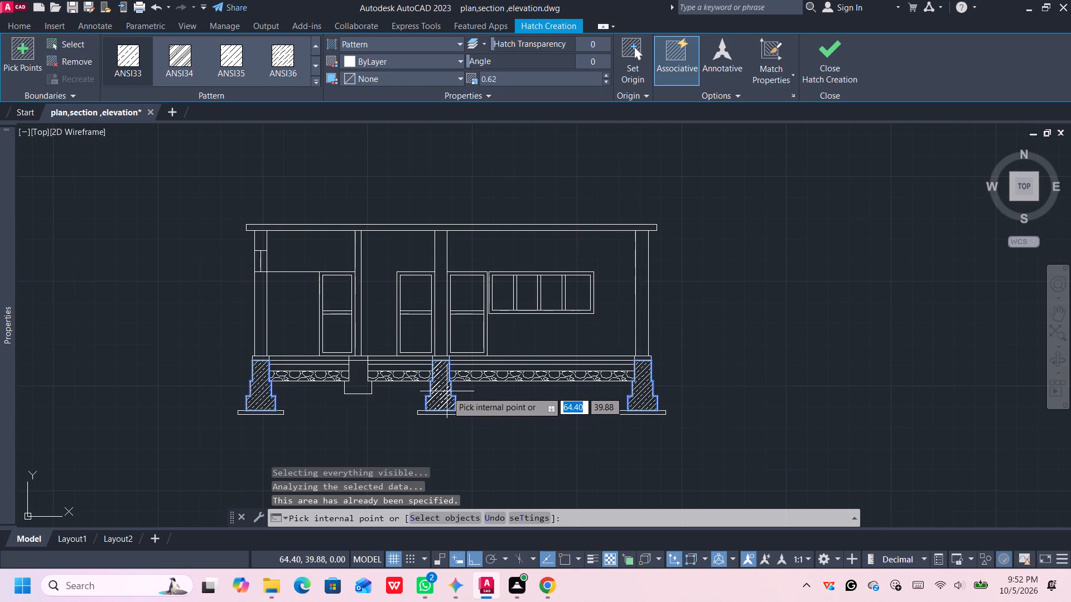
left_click(443, 391)
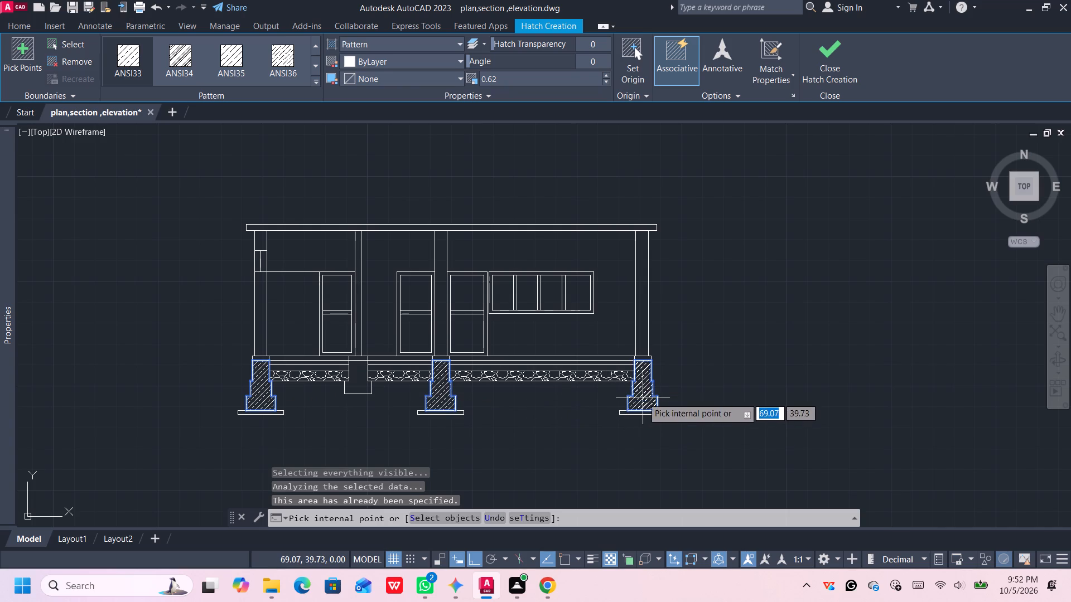
left_click(643, 397)
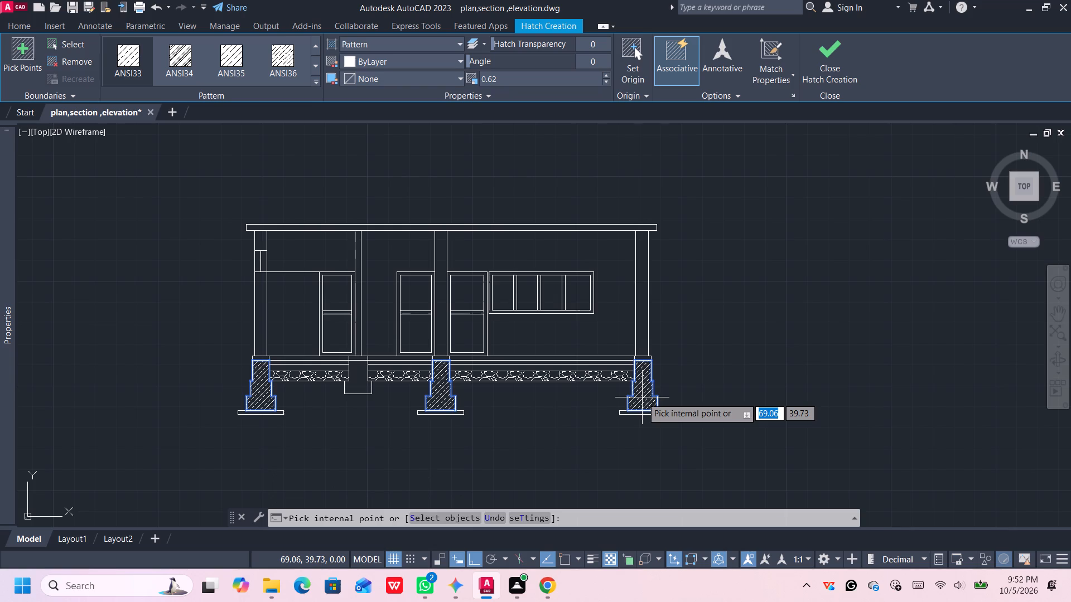
key("Return")
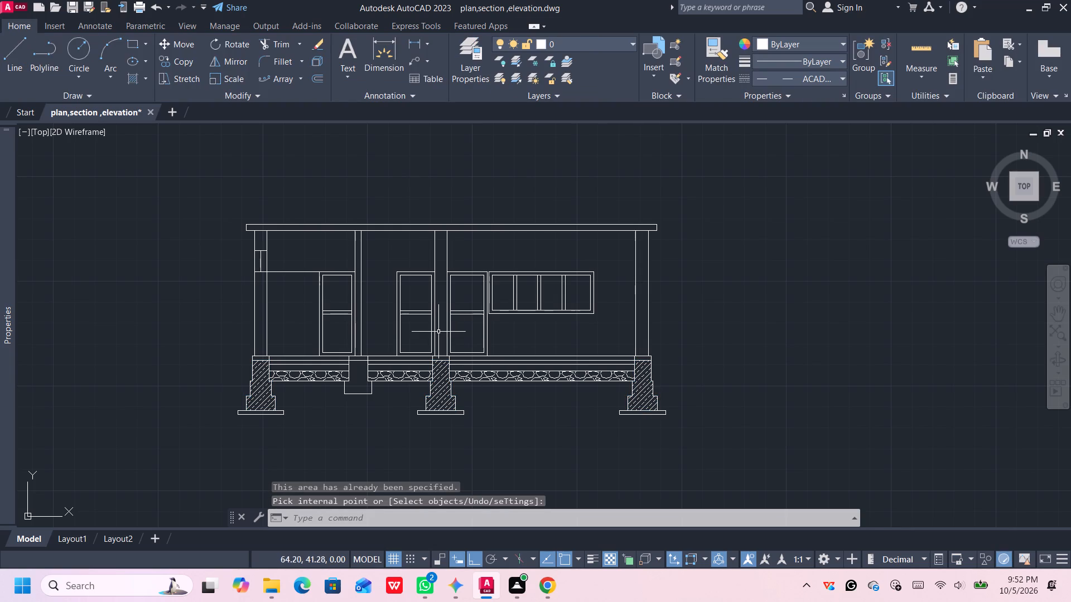
Hatch the three uppermost thin floor layer bands between the footings with the AR-BRSTD pattern.
key("h")
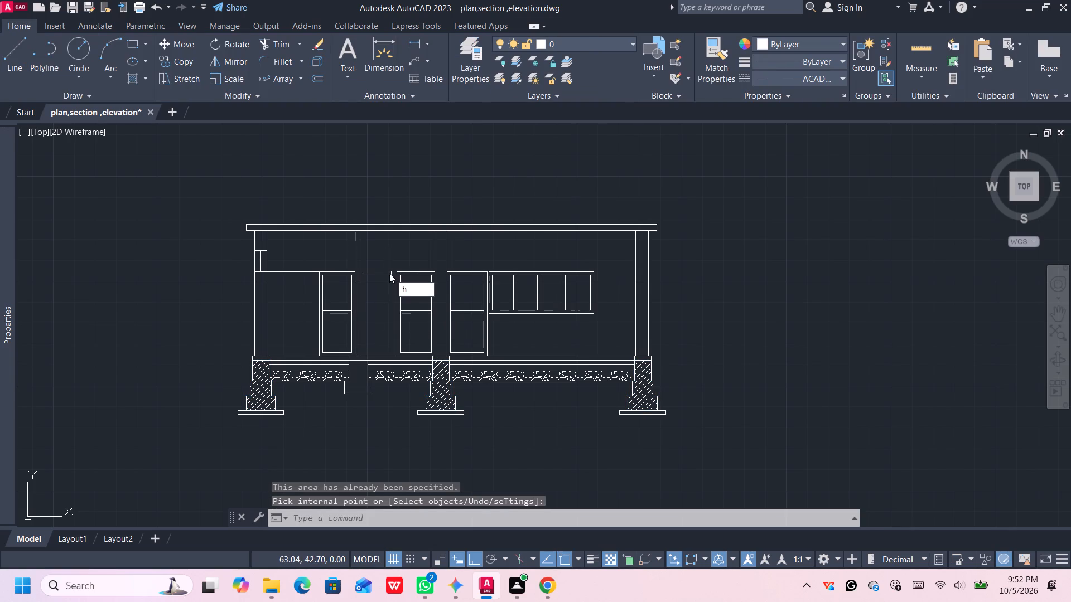
key("Return")
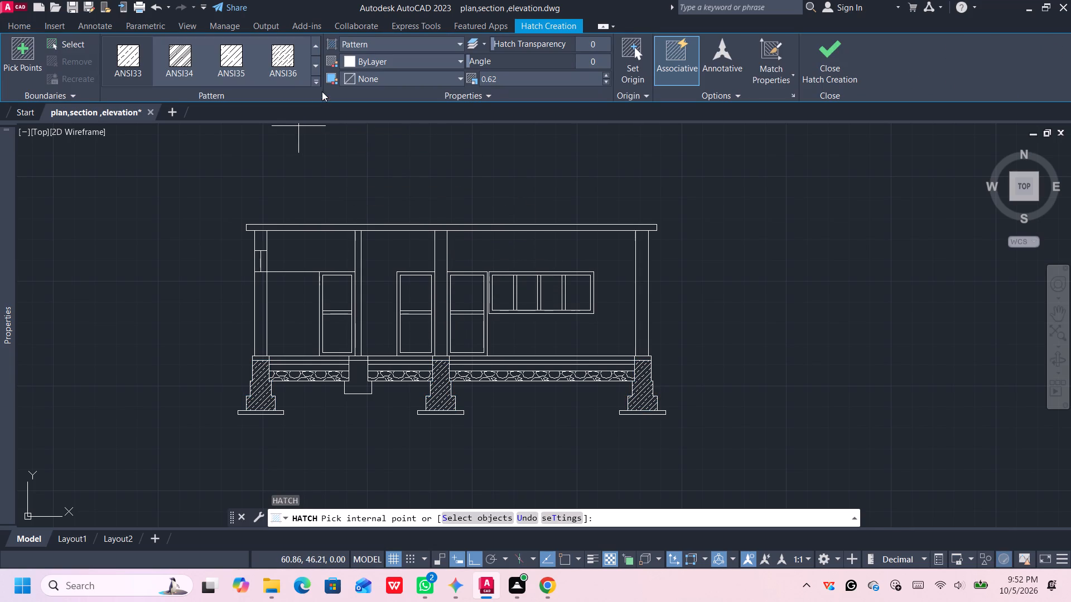
left_click(317, 81)
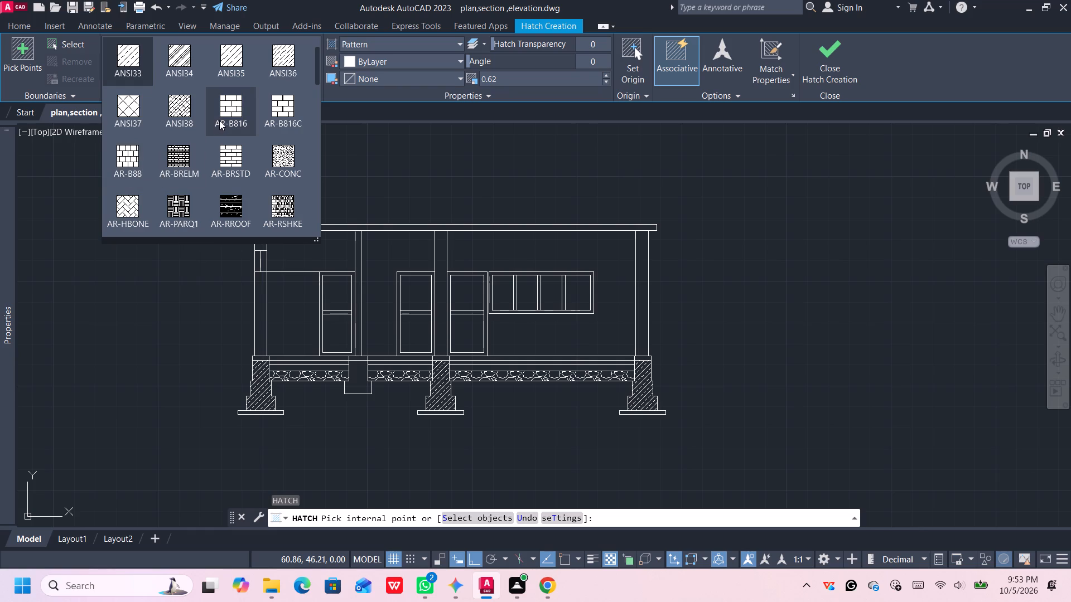
left_click(226, 150)
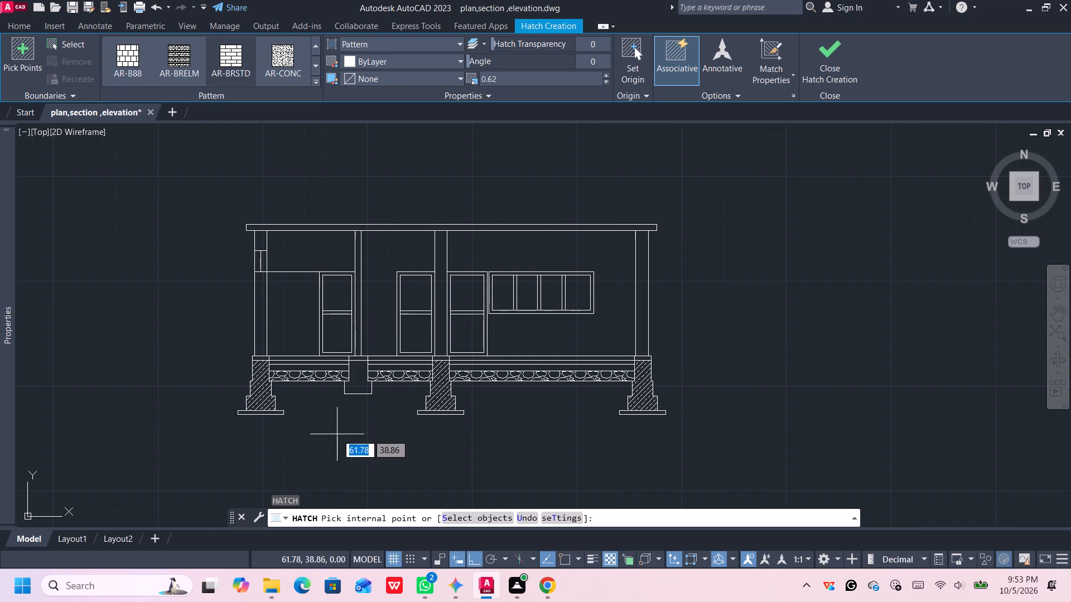
left_click(325, 358)
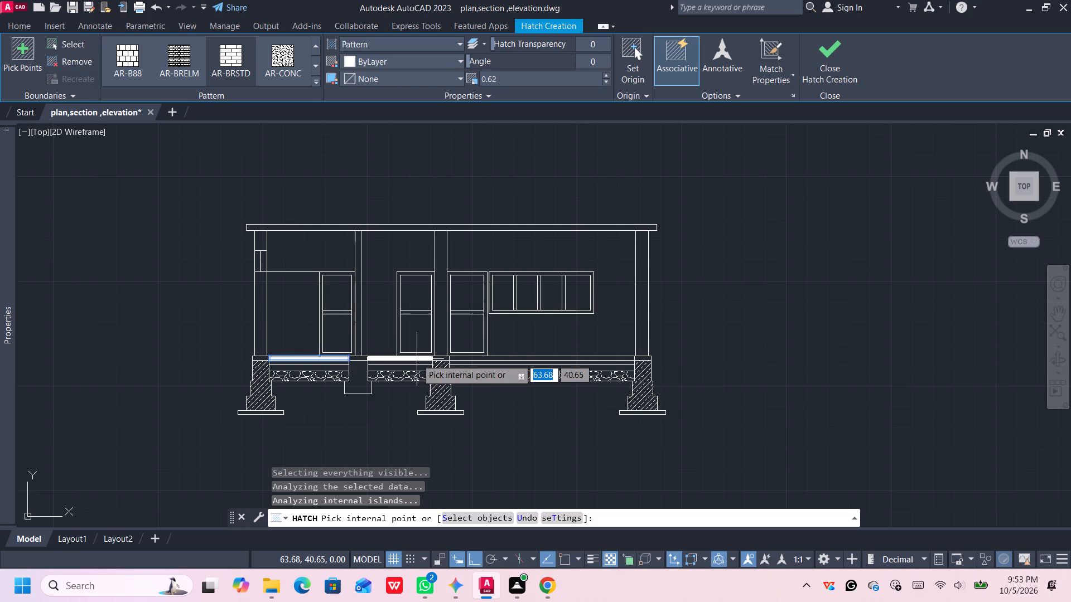
left_click(417, 359)
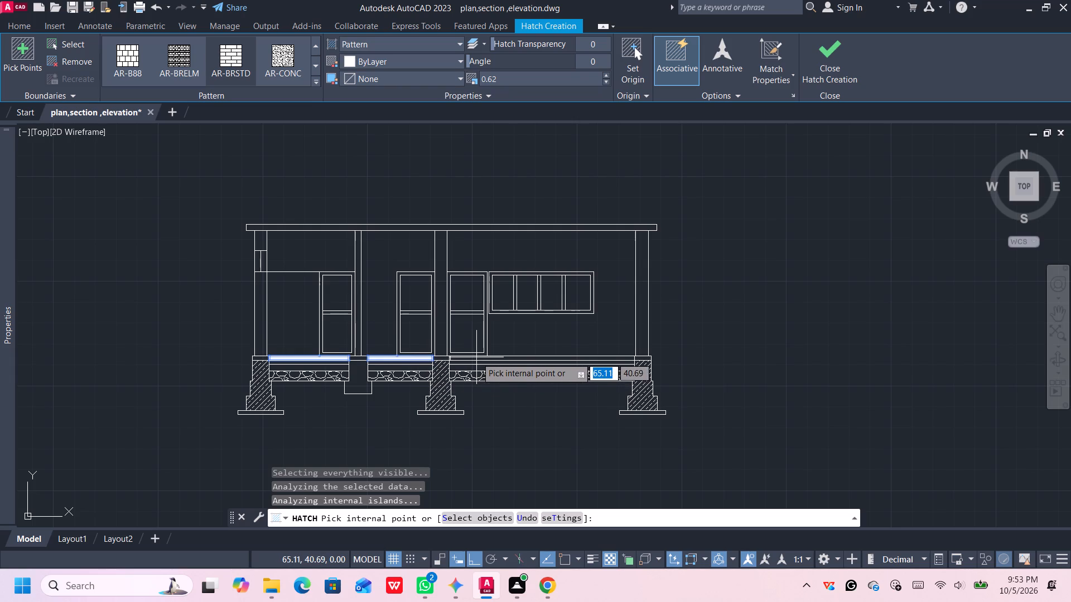
left_click(478, 360)
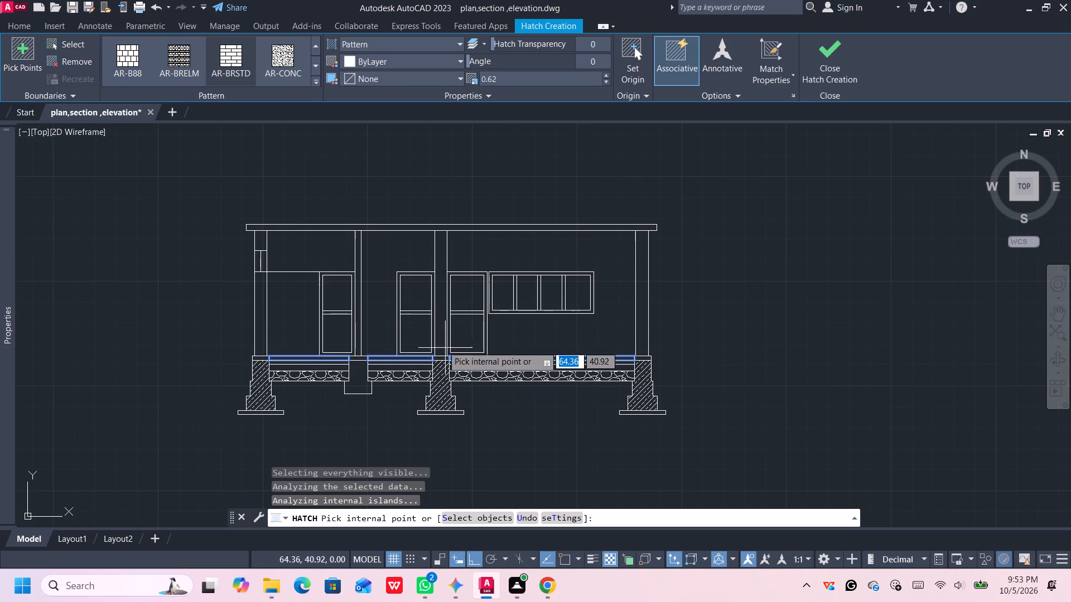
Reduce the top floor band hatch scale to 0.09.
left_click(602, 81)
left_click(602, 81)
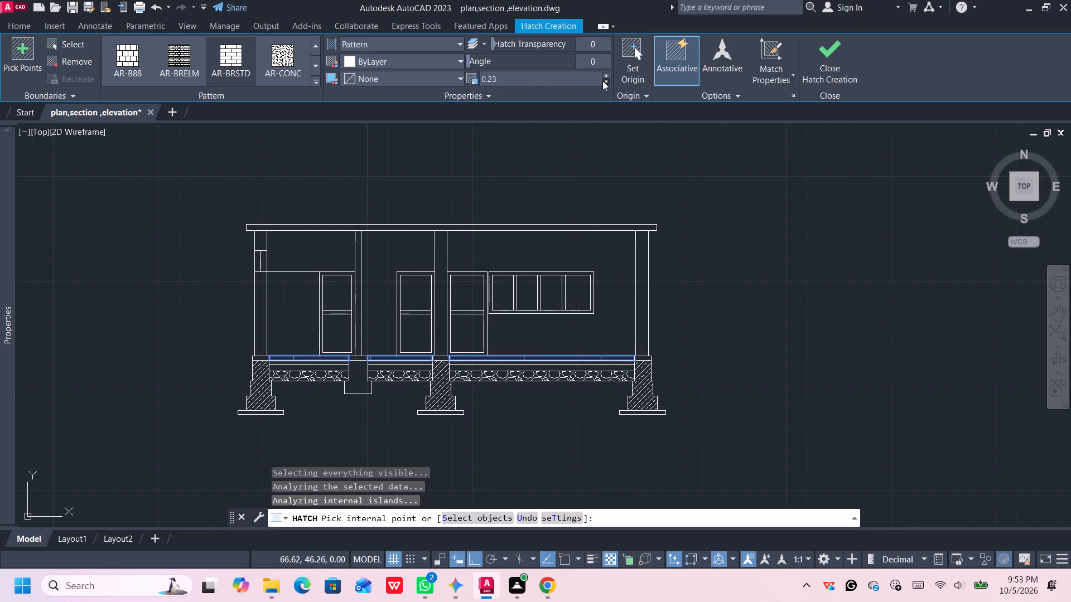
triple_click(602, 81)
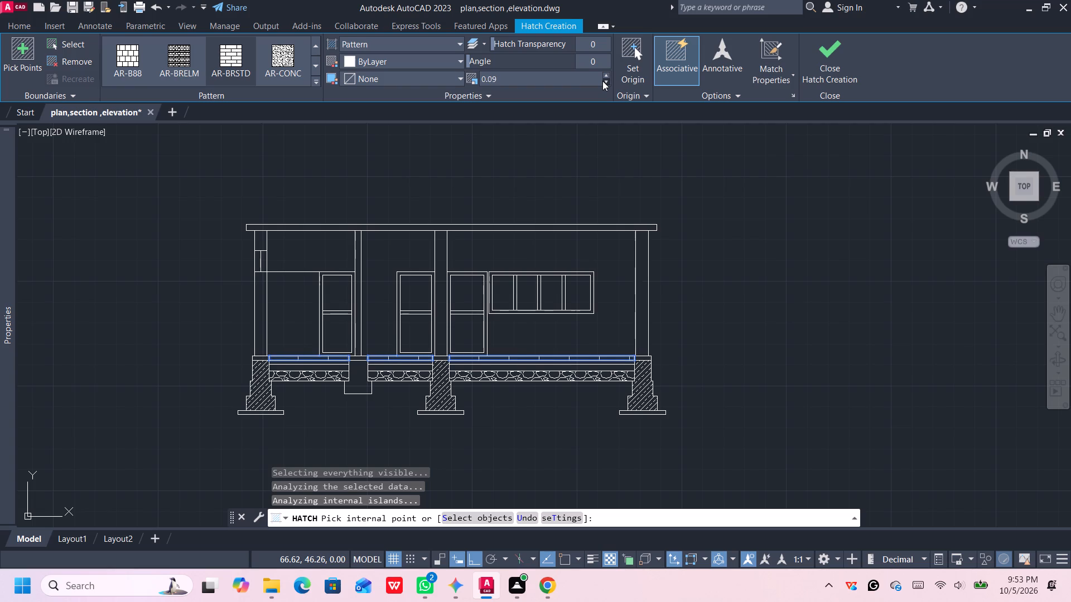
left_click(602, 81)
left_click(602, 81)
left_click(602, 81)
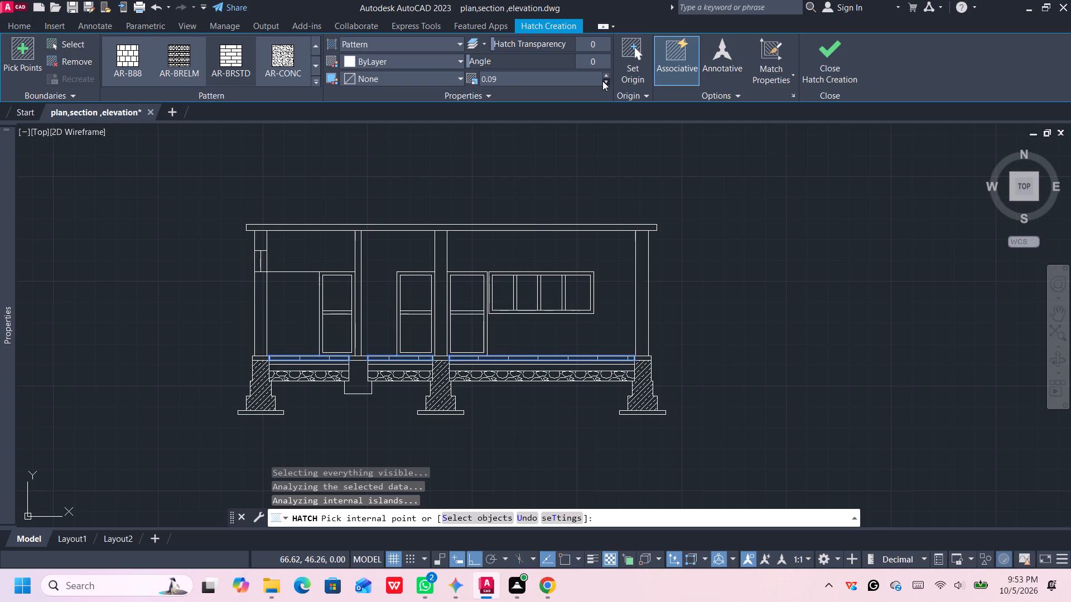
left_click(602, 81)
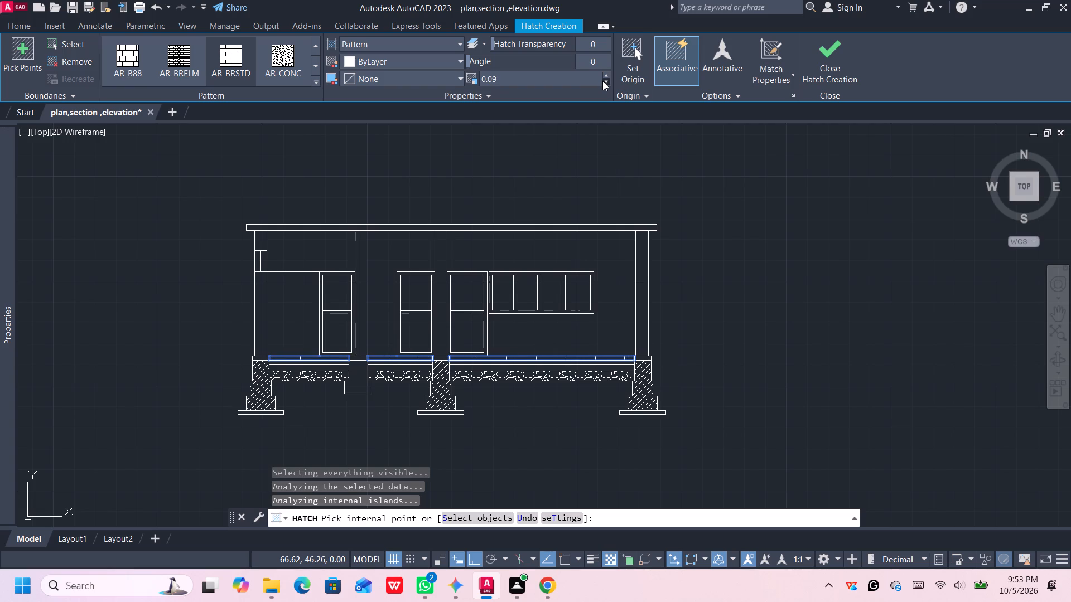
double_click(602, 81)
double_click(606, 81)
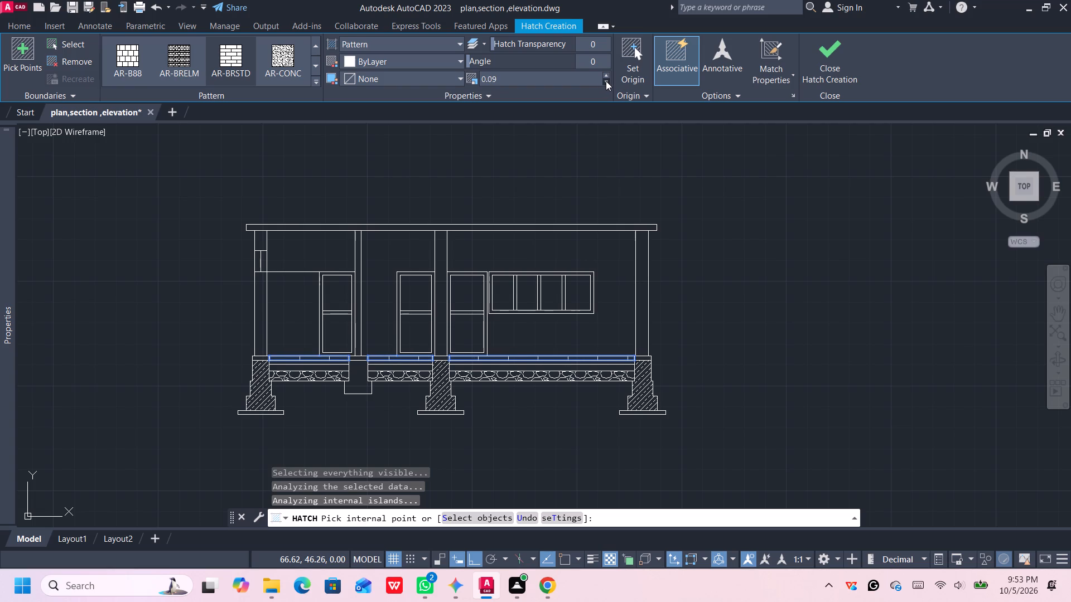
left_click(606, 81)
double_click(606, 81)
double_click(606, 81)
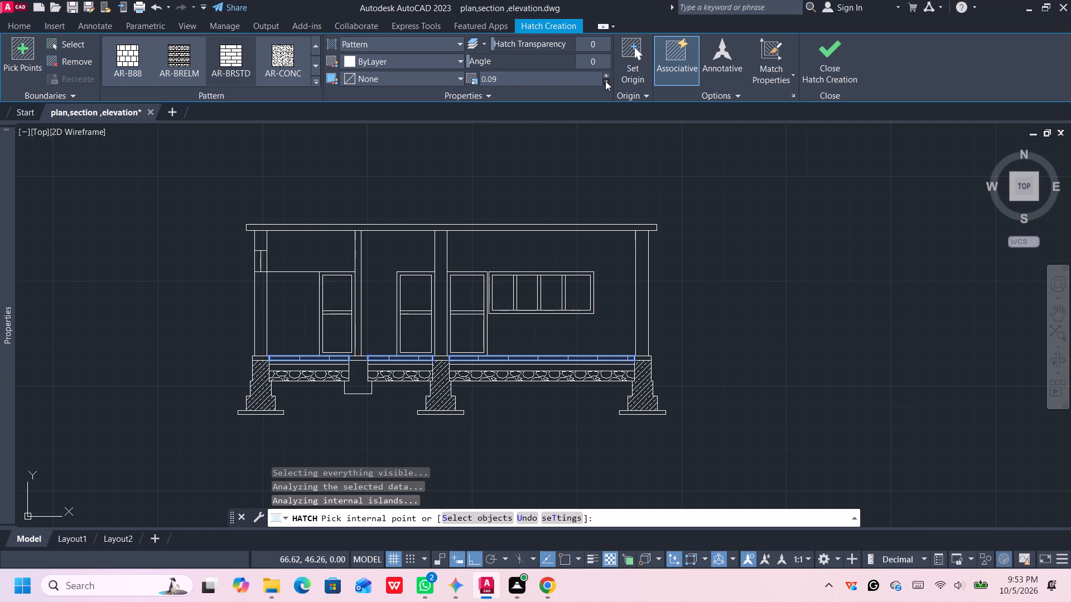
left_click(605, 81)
Set the top floor band hatch scale to 0.05 and finish the hatch.
left_click(559, 80)
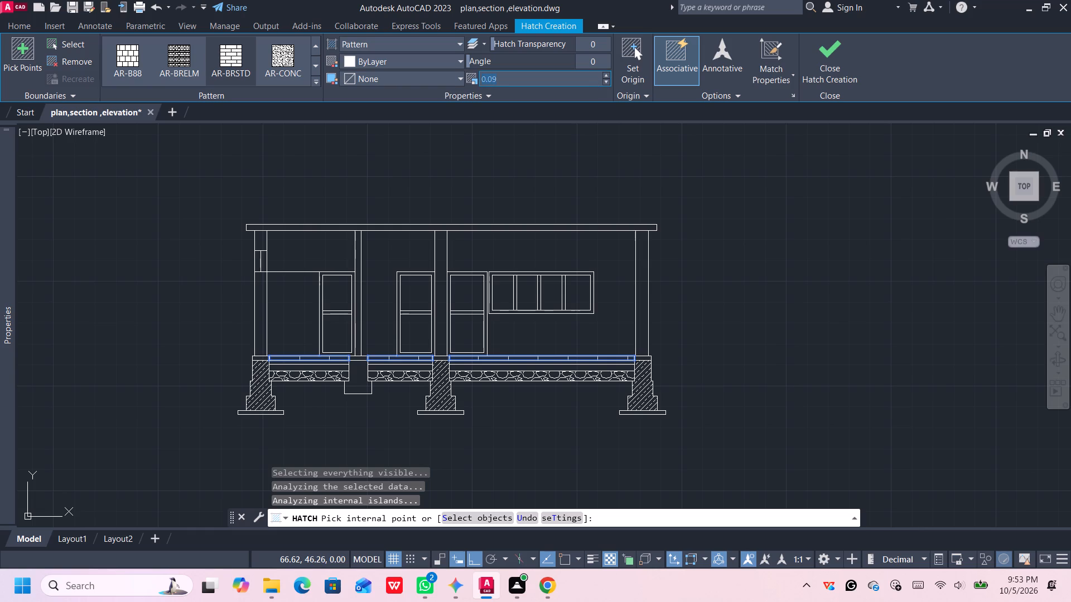
type("0.05")
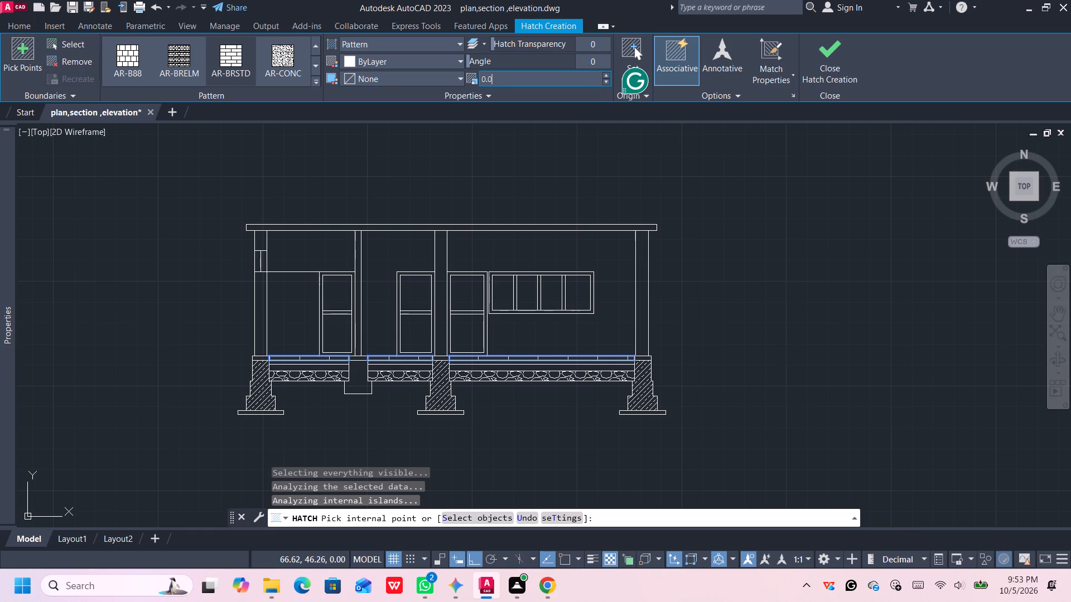
key("Return")
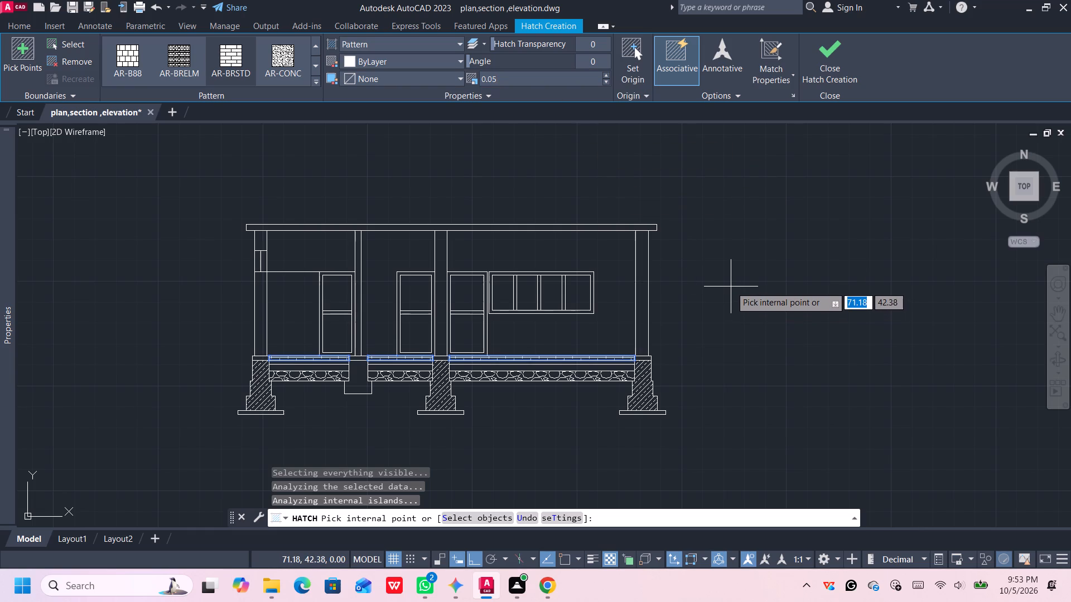
key("space")
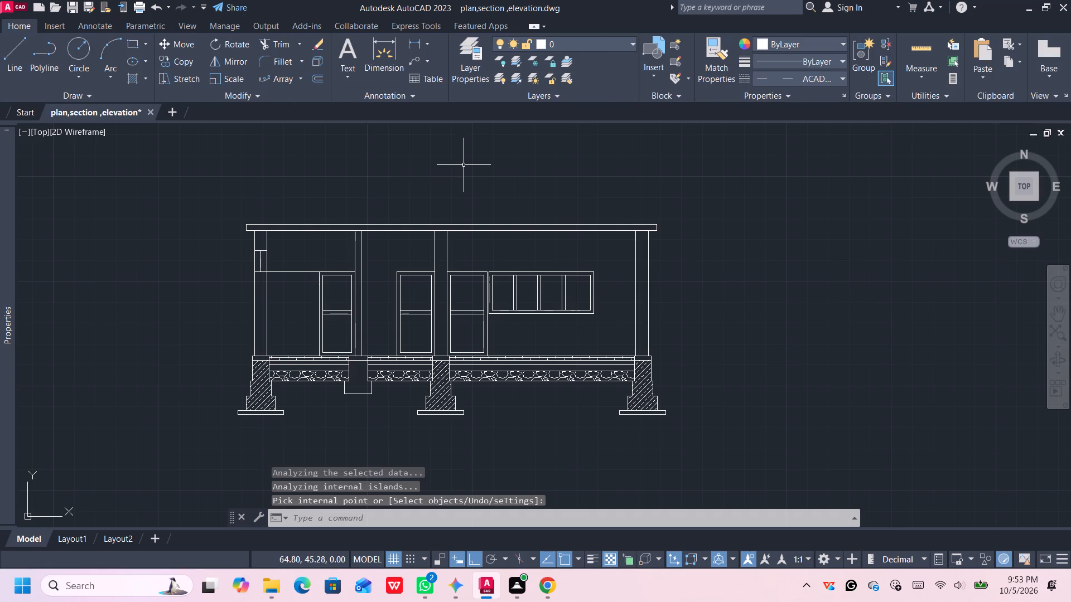
Start a hatch with the AR-CONC pattern over the roof slab and the three floor bands directly above the gravel layer.
key("h")
key("Return")
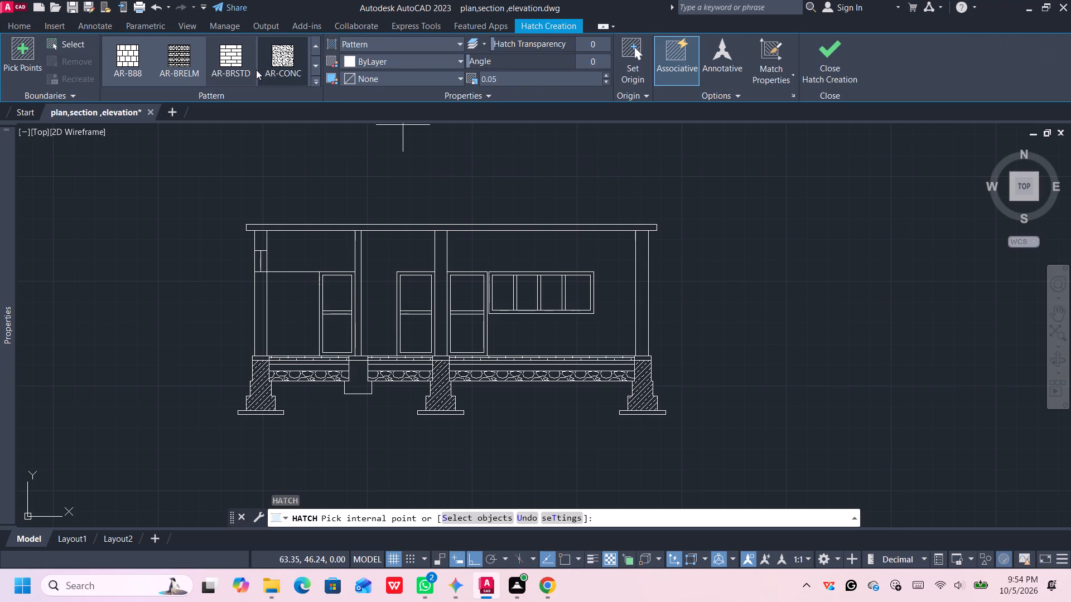
left_click(283, 62)
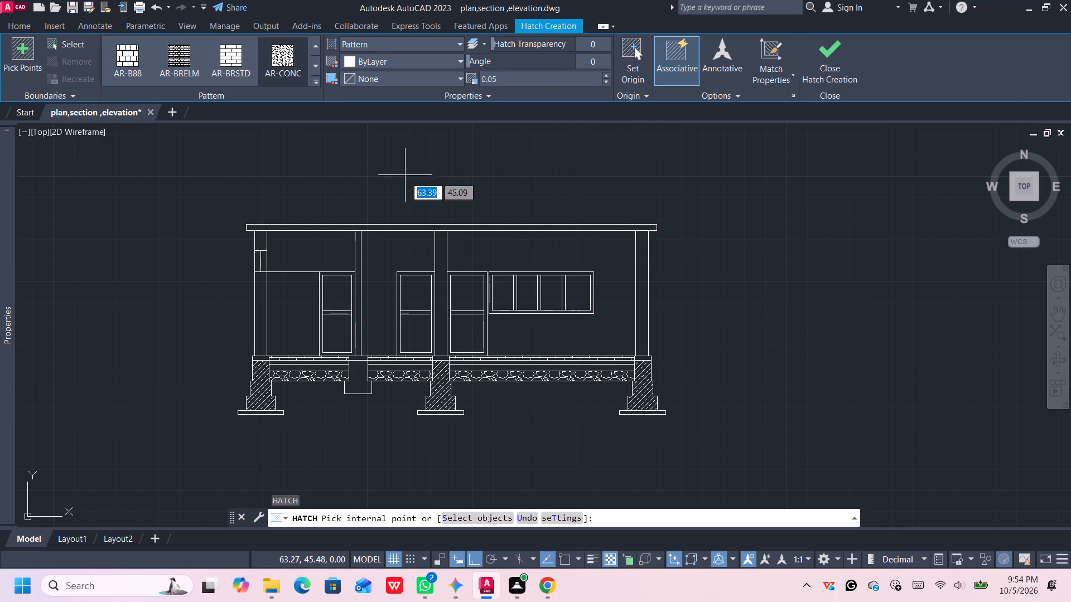
left_click(413, 227)
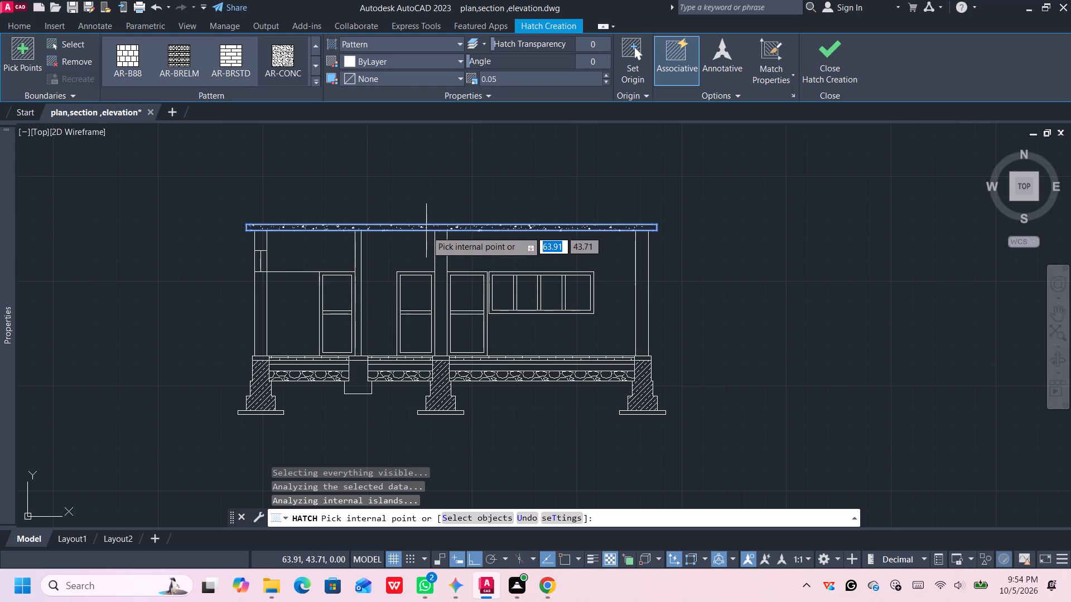
left_click(324, 368)
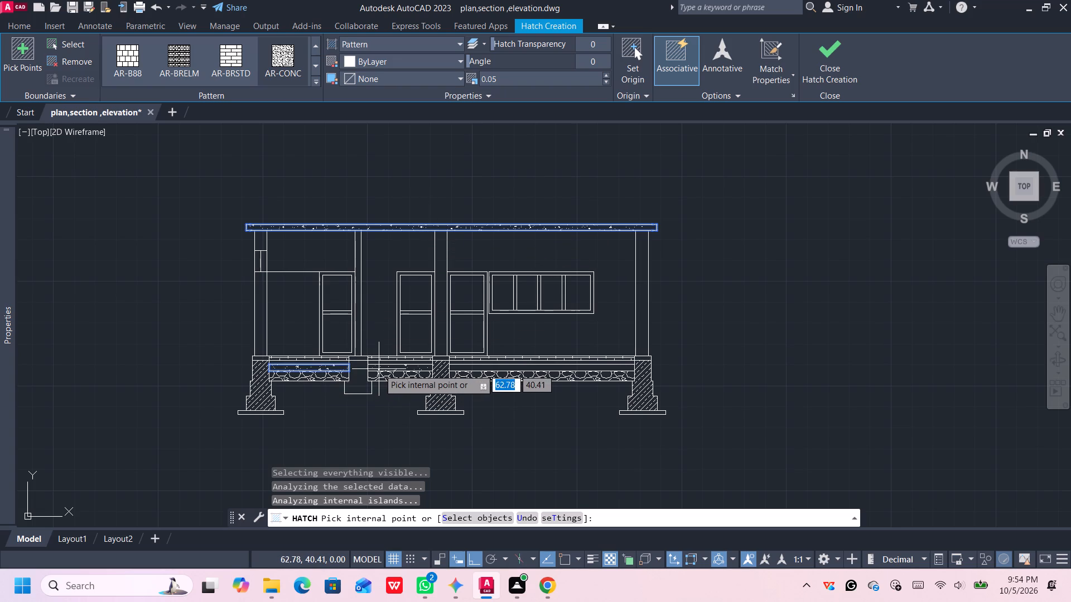
left_click(380, 369)
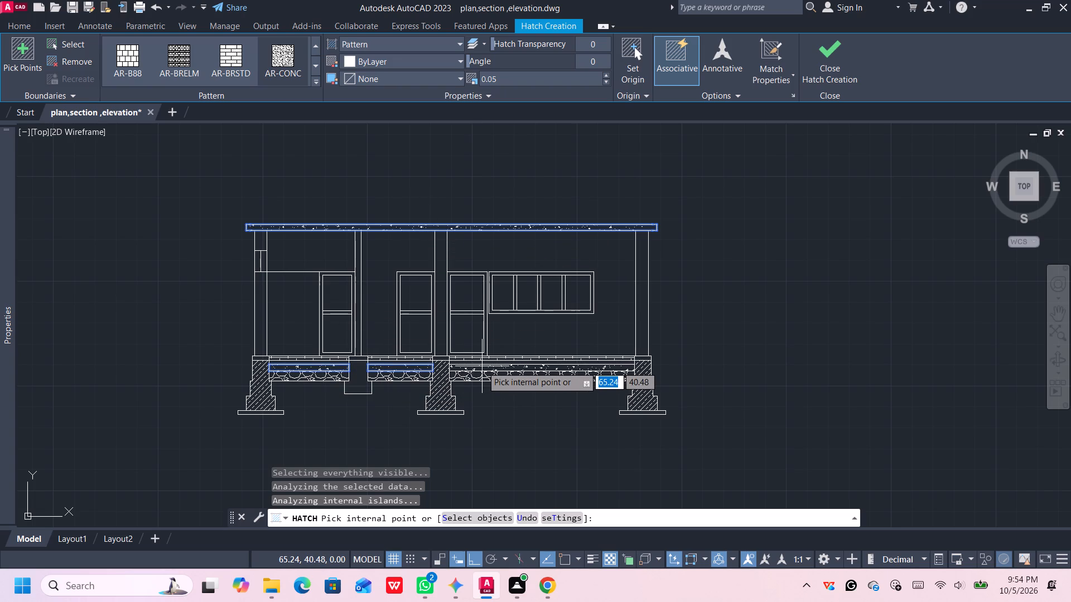
left_click(482, 366)
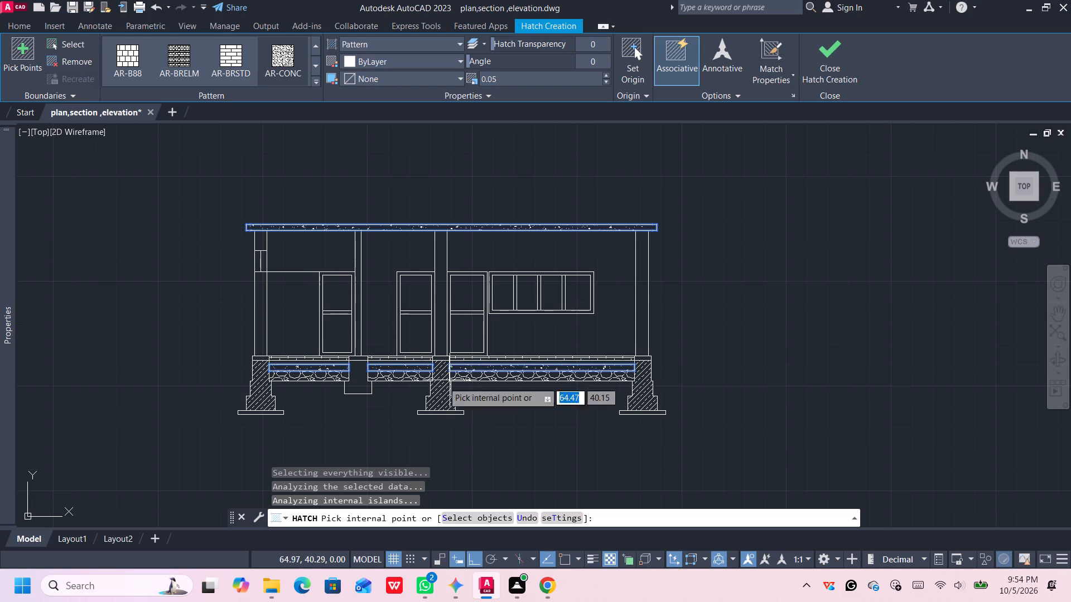
Add the two outer footings' base pads and the four small caps on top of the footings to the AR-CONC hatch.
left_click(257, 412)
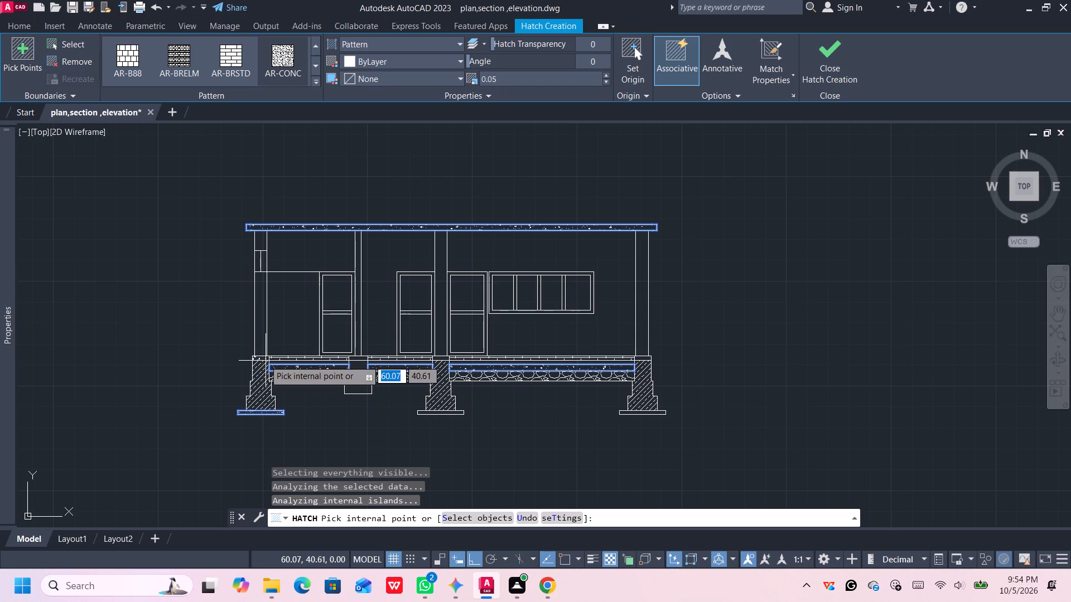
scroll(264, 358, "up", 2)
scroll(264, 358, "down", 1)
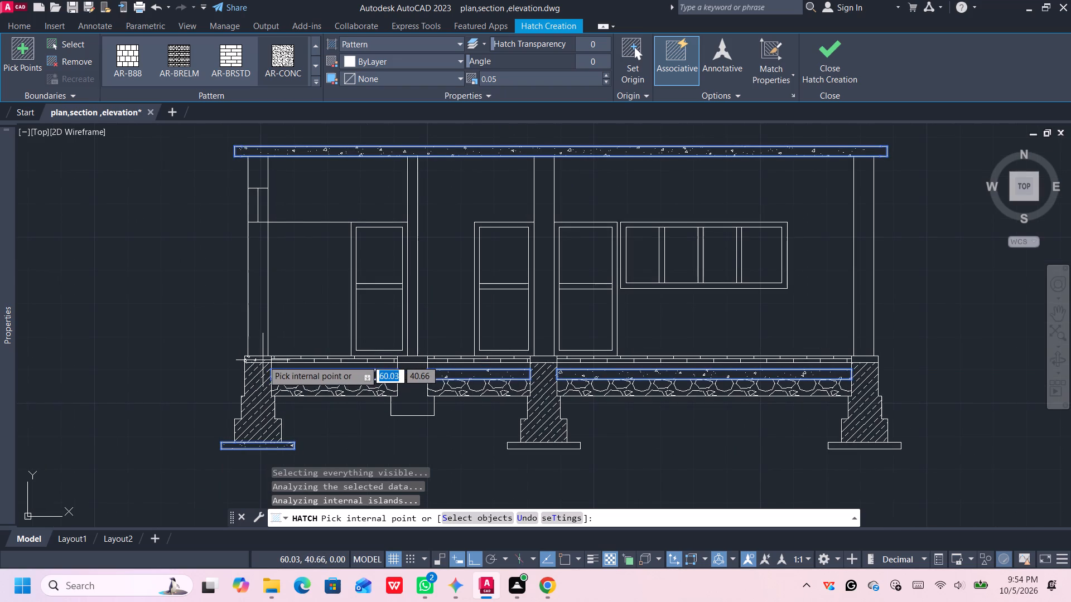
left_click(263, 360)
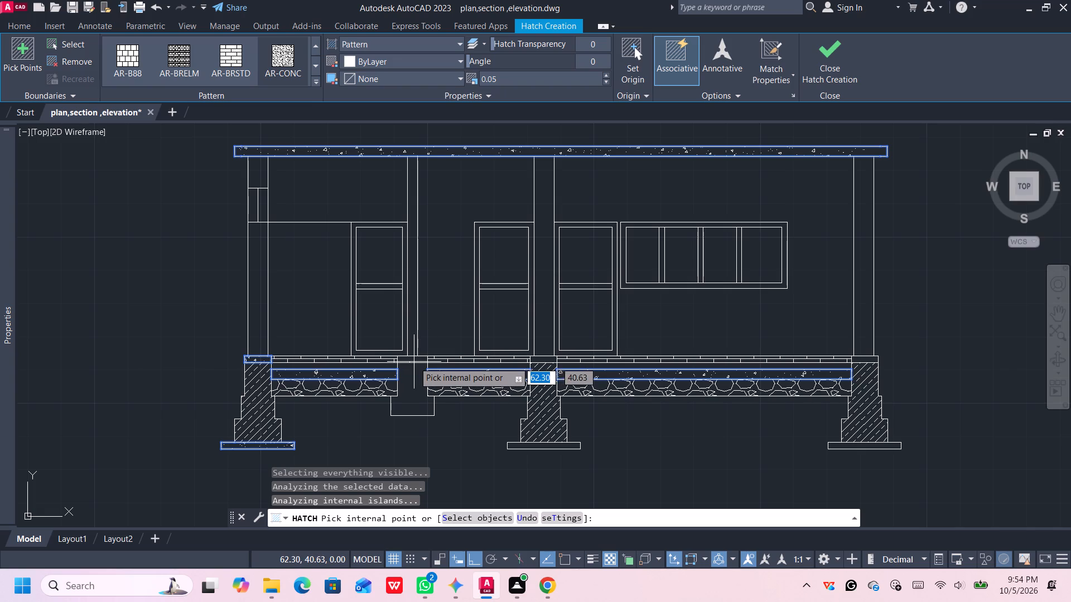
scroll(414, 362, "up", 1)
left_click(413, 359)
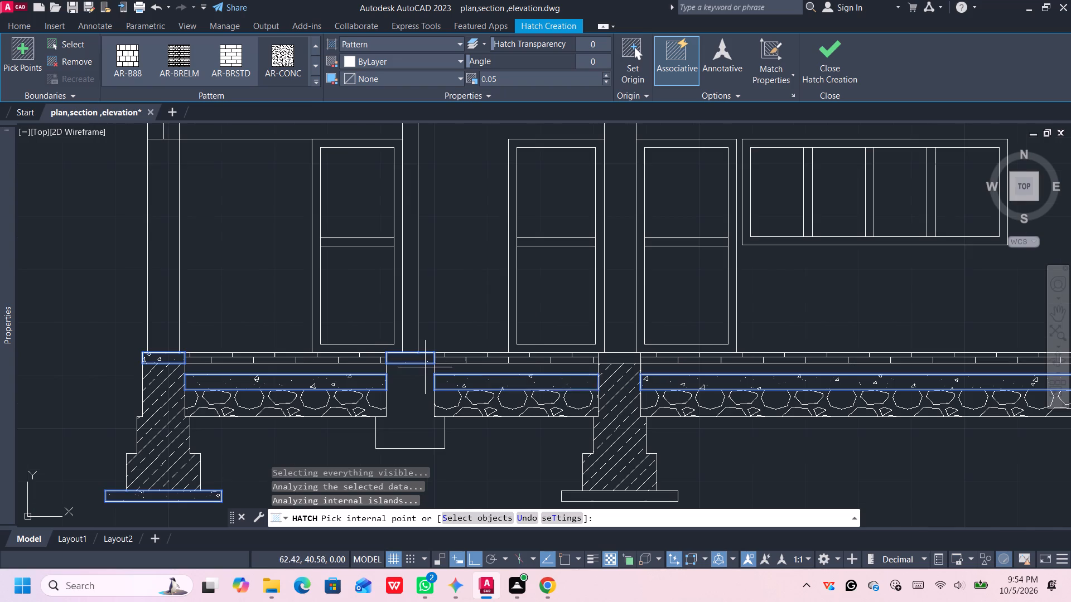
left_click(621, 357)
scroll(666, 387, "down", 3)
scroll(860, 383, "up", 1)
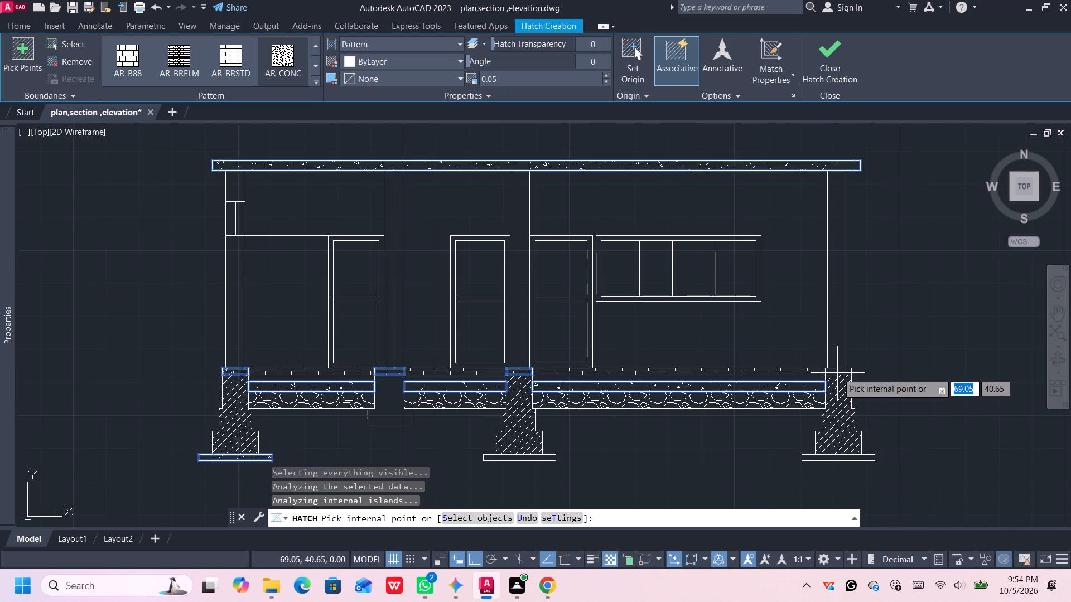
left_click(837, 373)
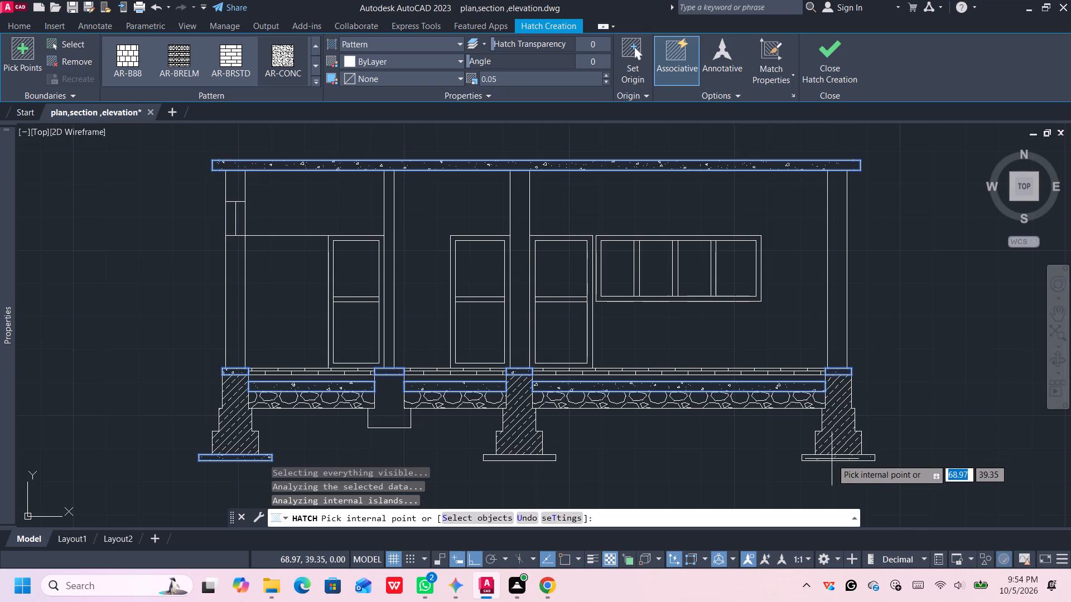
left_click(832, 458)
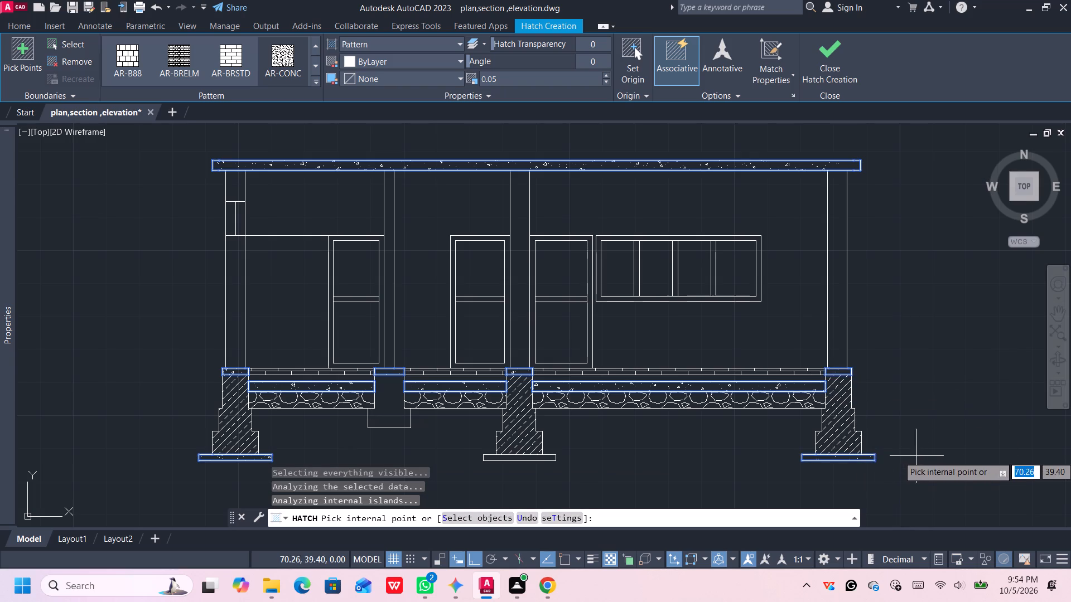
Set the concrete hatch scale to 0.02.
left_click(604, 81)
left_click(604, 81)
left_click(604, 81)
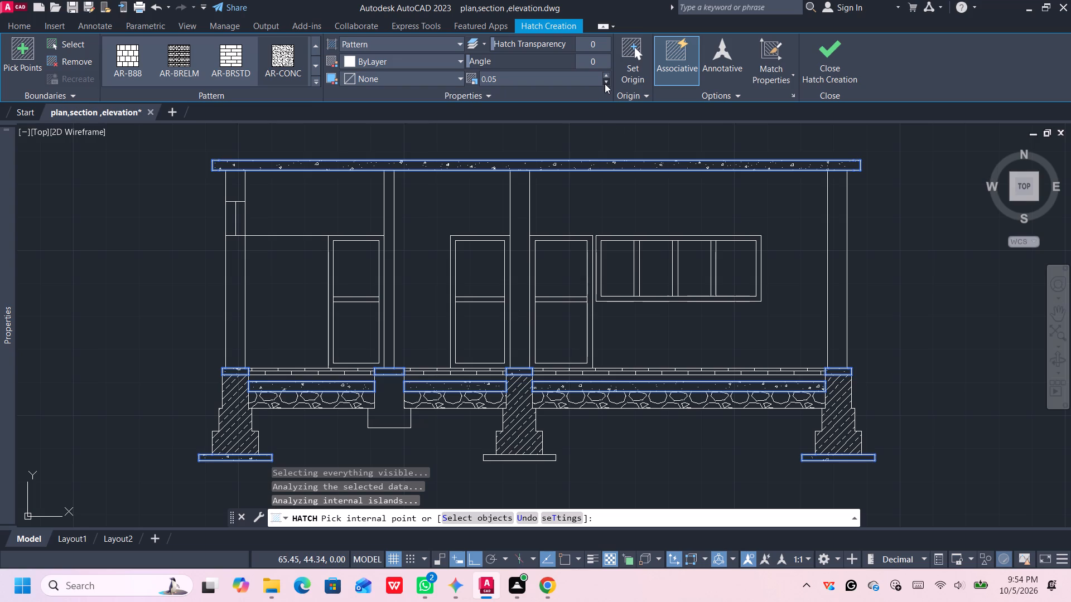
double_click(605, 84)
left_click(582, 82)
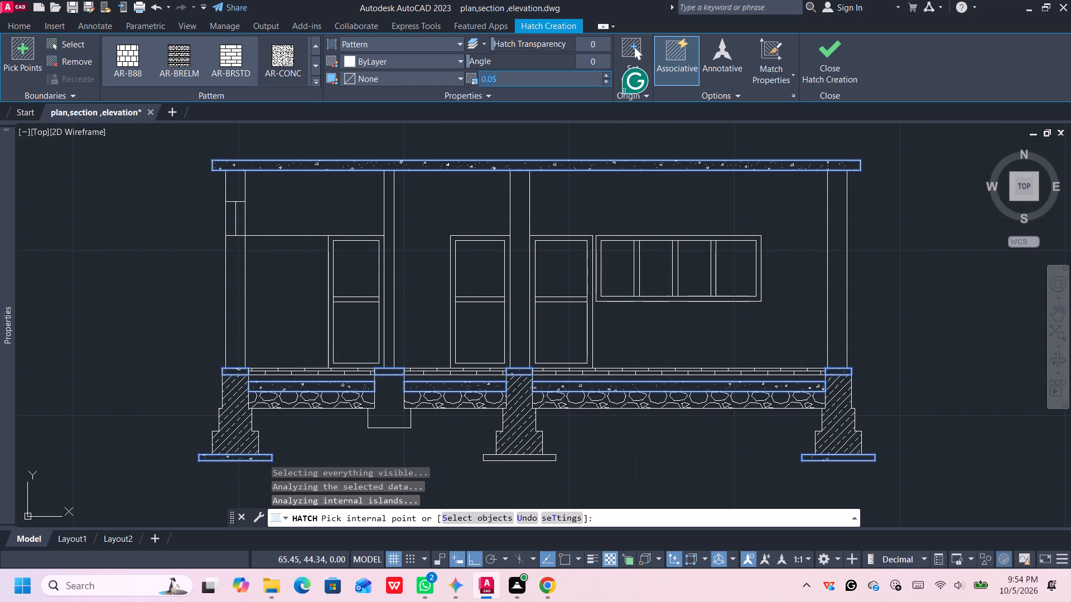
key("BackSpace")
type("0.0")
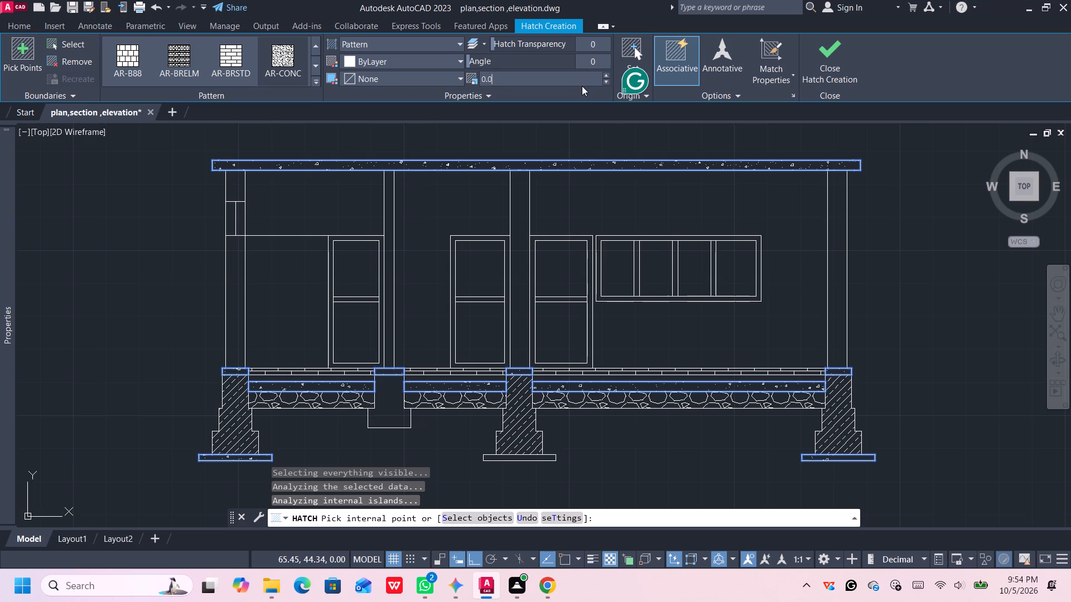
key("2")
key("Return")
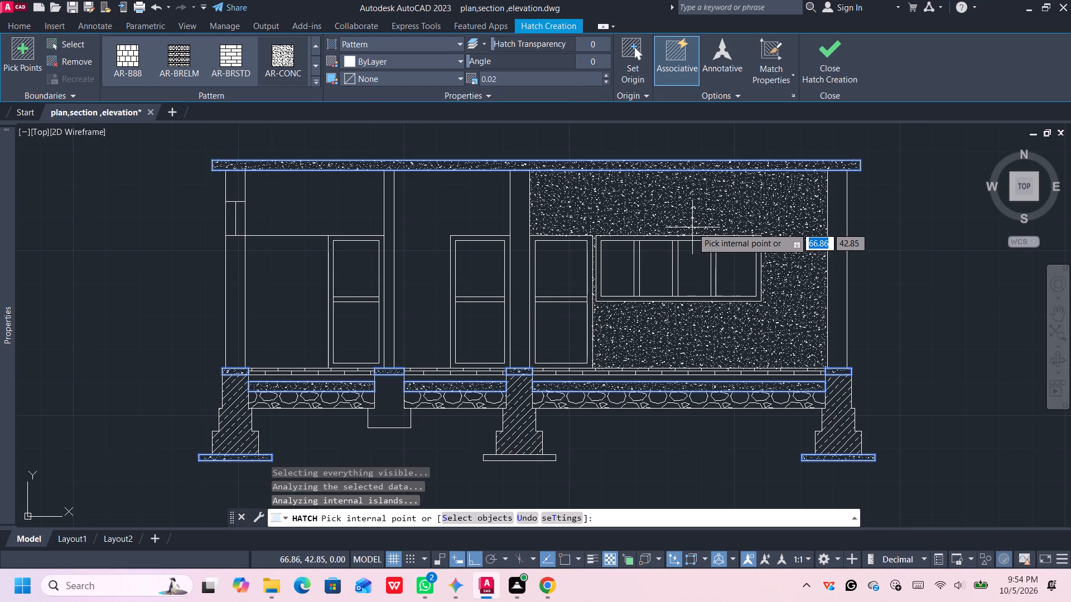
Add the middle stepped footing's base pad to the concrete hatch and finish the hatch.
left_click(532, 458)
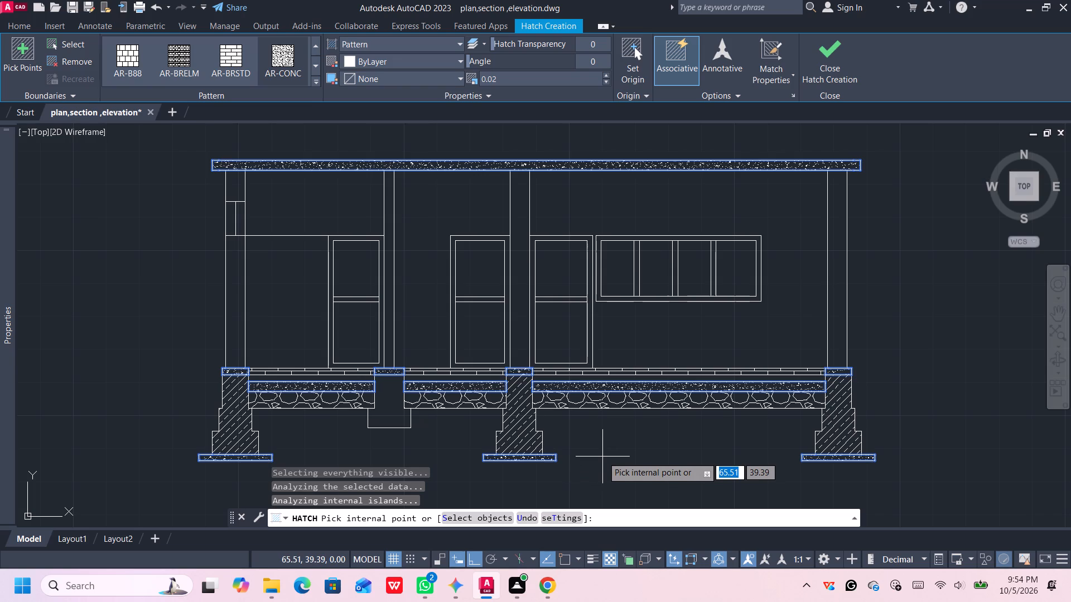
key("Return")
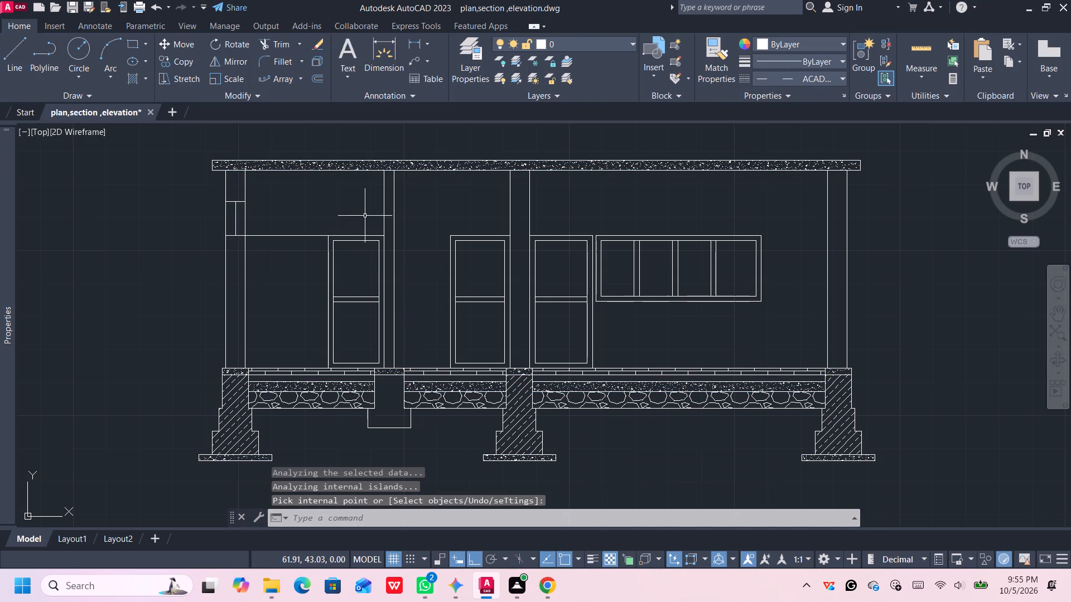
Start a new hatch with the ANSI33 pattern inside the short unhatched footing between the first two stepped footings.
key("h")
key("Return")
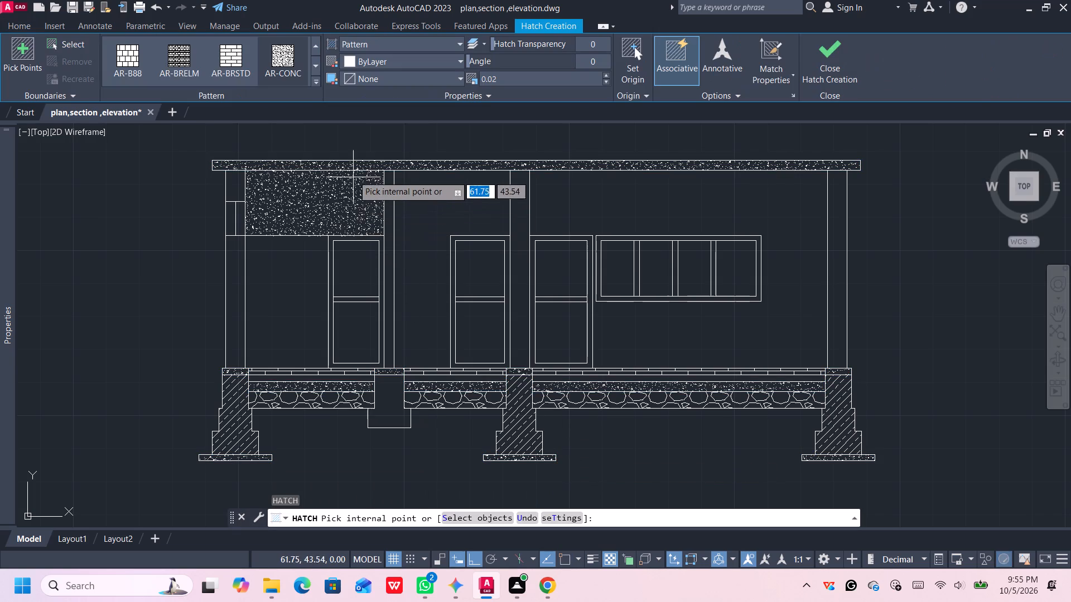
left_click(315, 80)
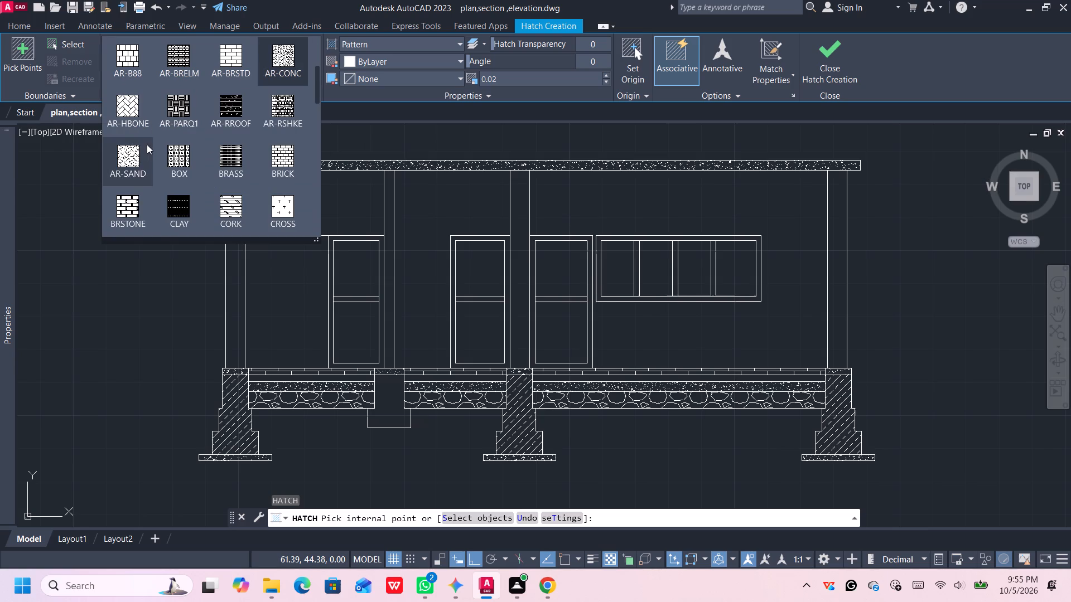
scroll(147, 144, "down", 4)
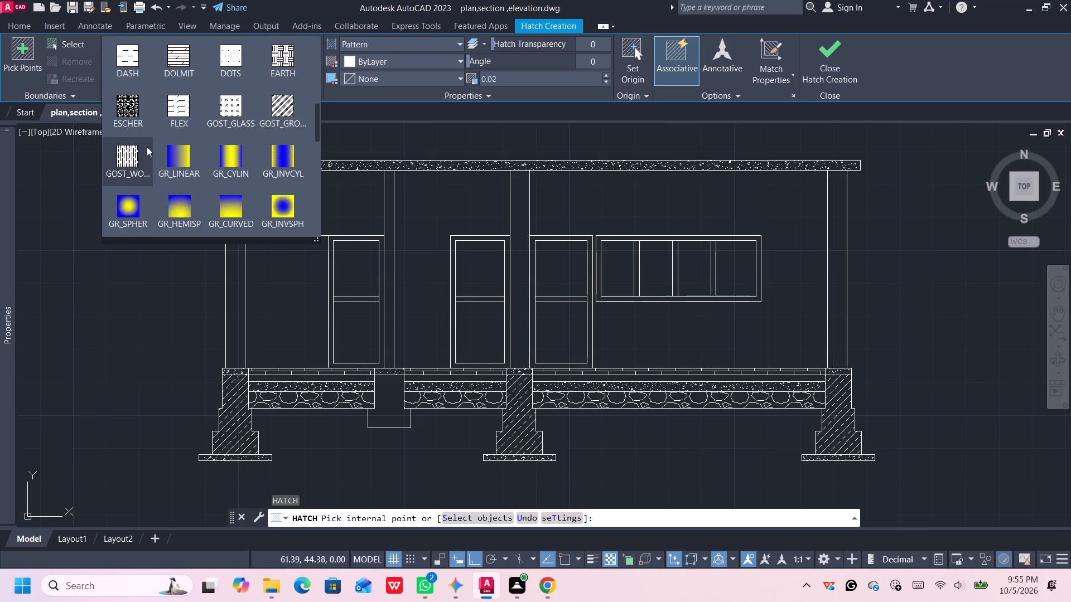
scroll(147, 147, "down", 3)
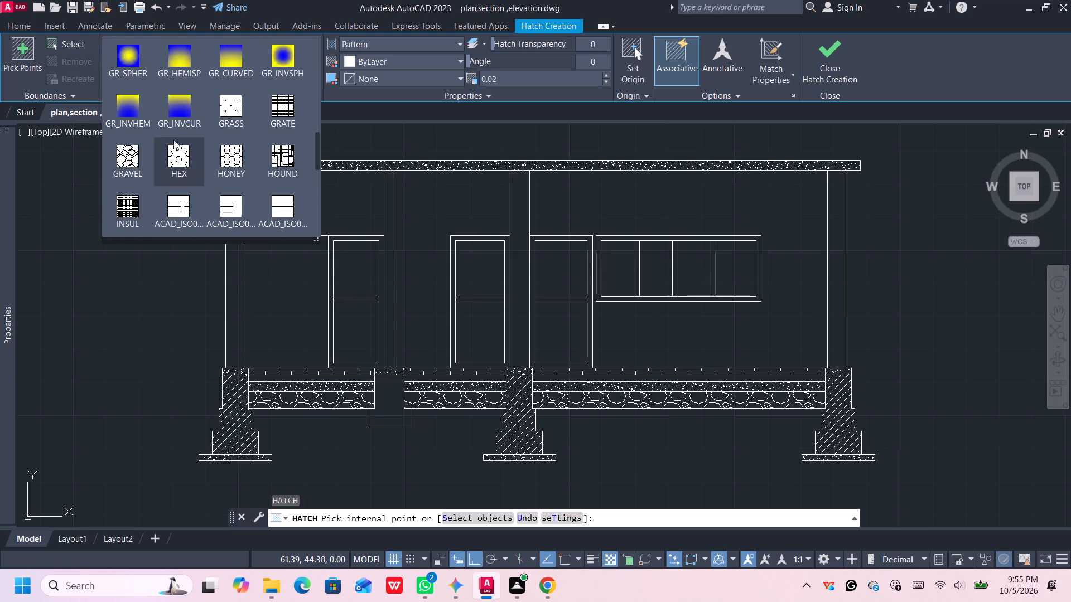
scroll(173, 140, "down", 4)
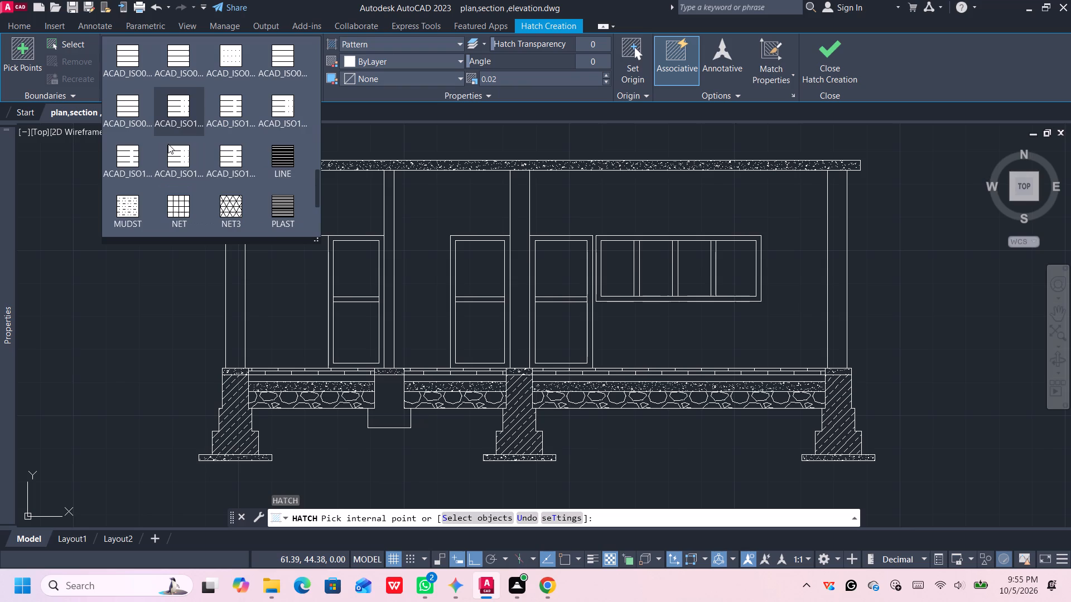
scroll(168, 144, "down", 3)
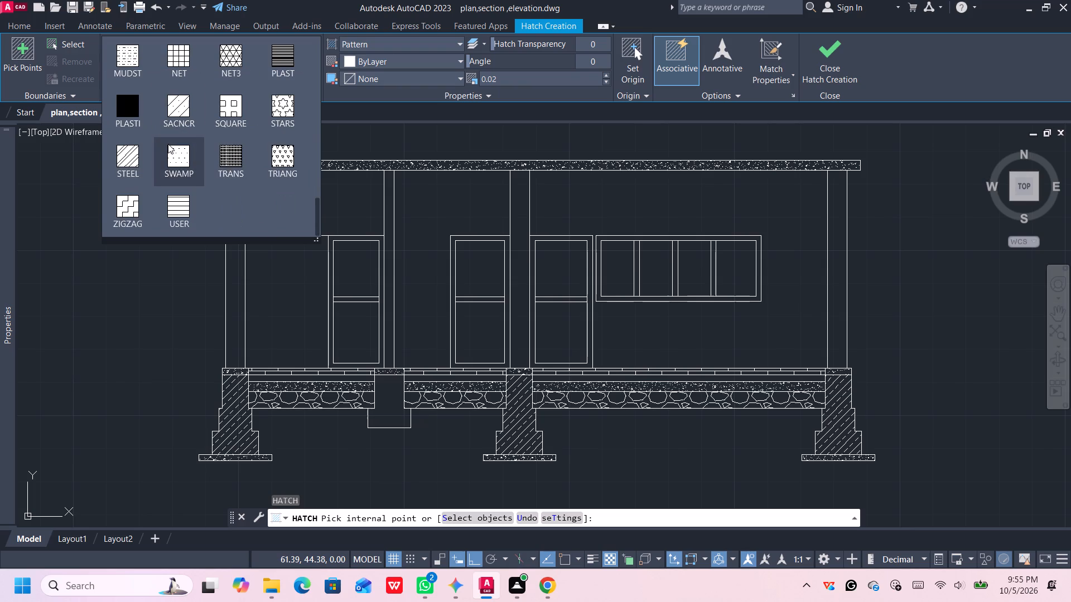
scroll(168, 144, "down", 2)
scroll(168, 144, "up", 5)
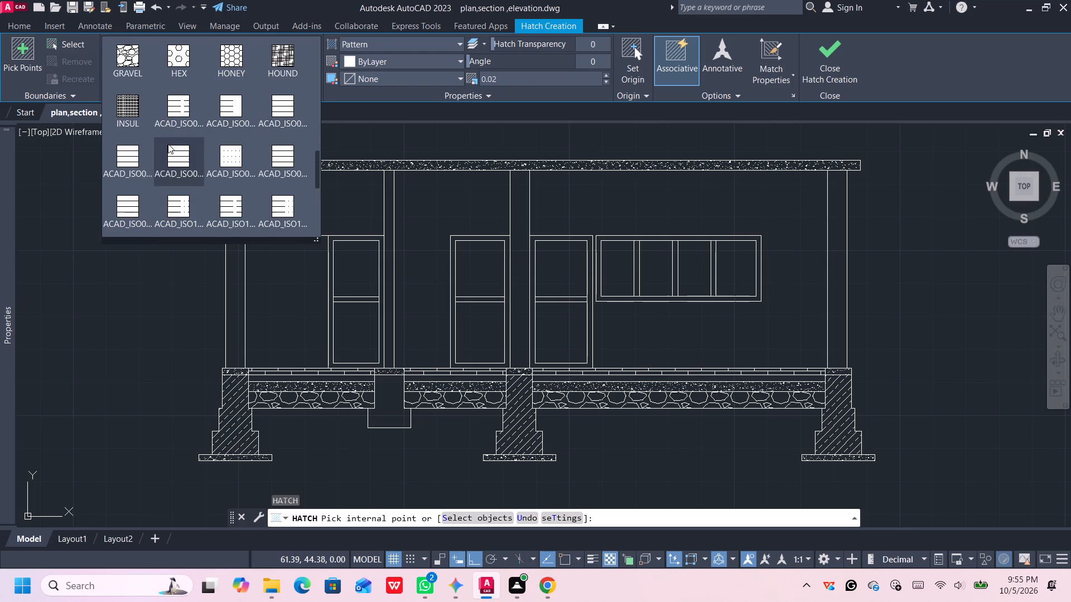
scroll(168, 144, "up", 13)
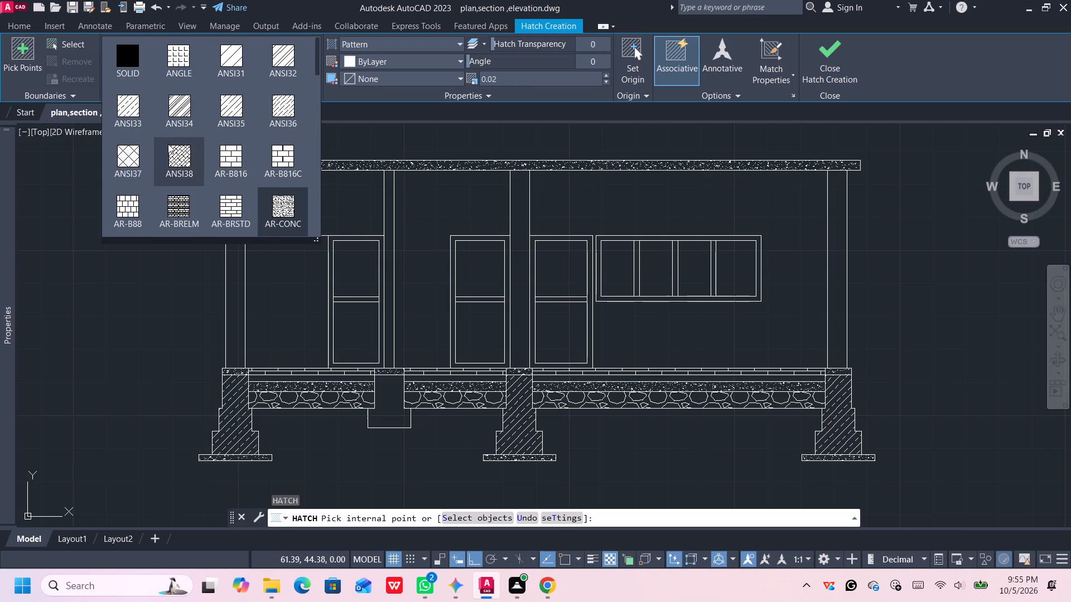
left_click(134, 114)
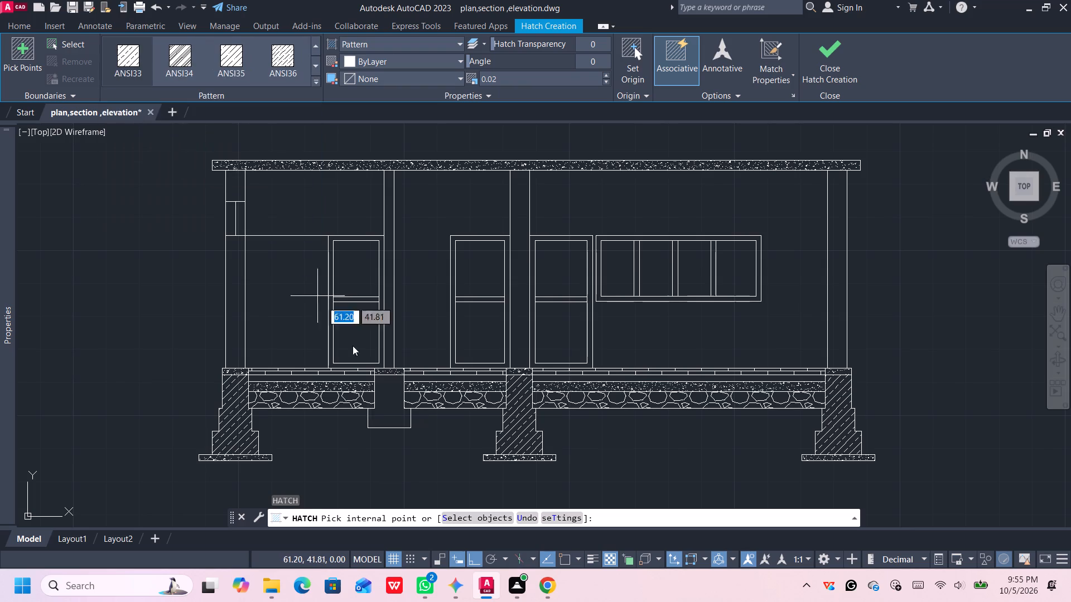
left_click(390, 409)
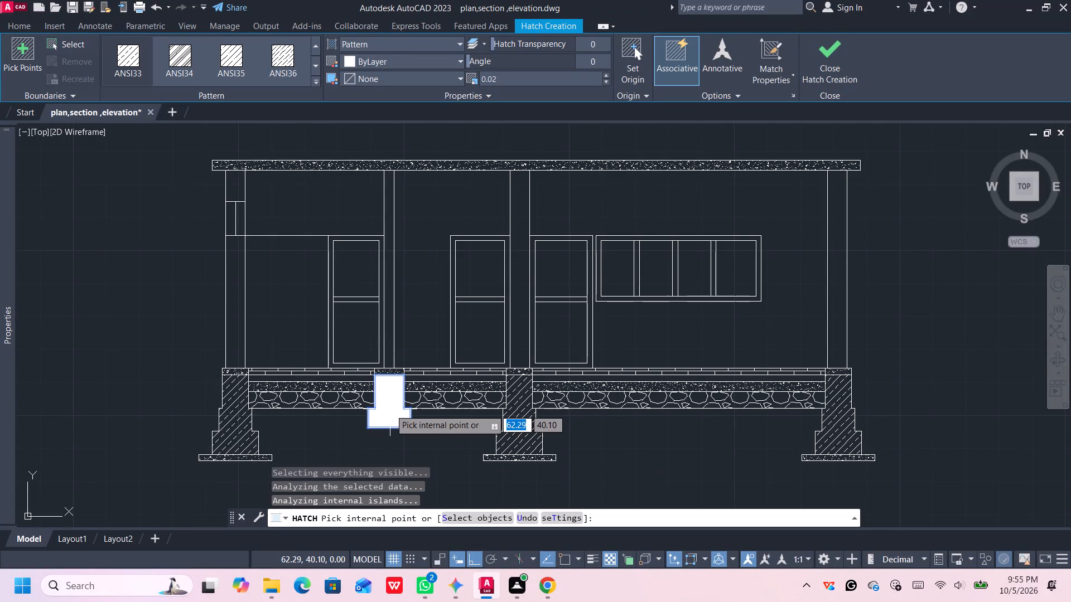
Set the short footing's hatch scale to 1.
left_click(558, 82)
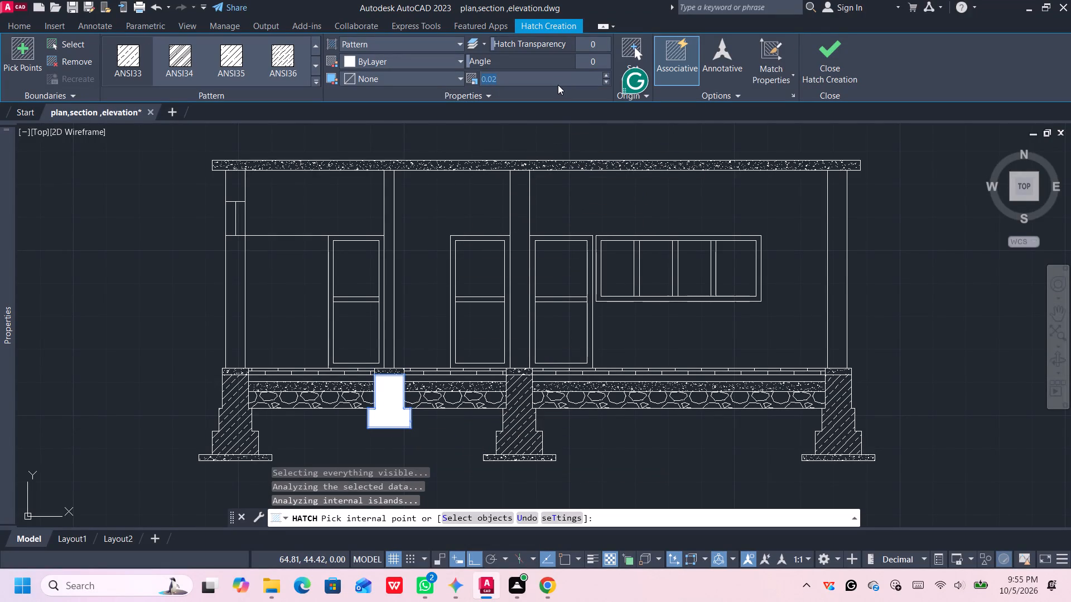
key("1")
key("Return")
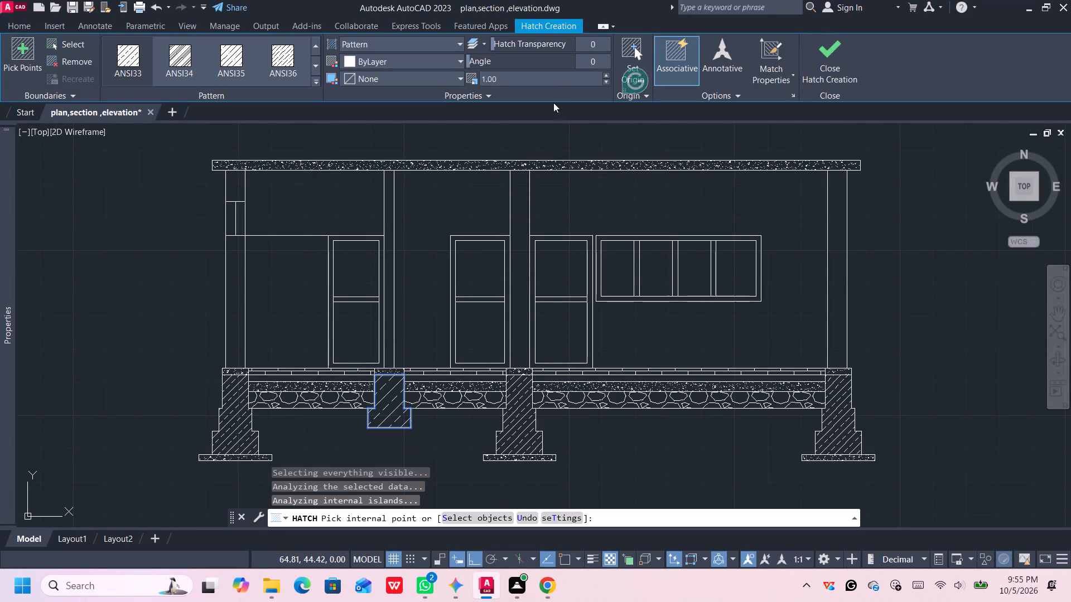
Set the short footing's hatch scale to 0.05.
left_click(525, 76)
key("BackSpace")
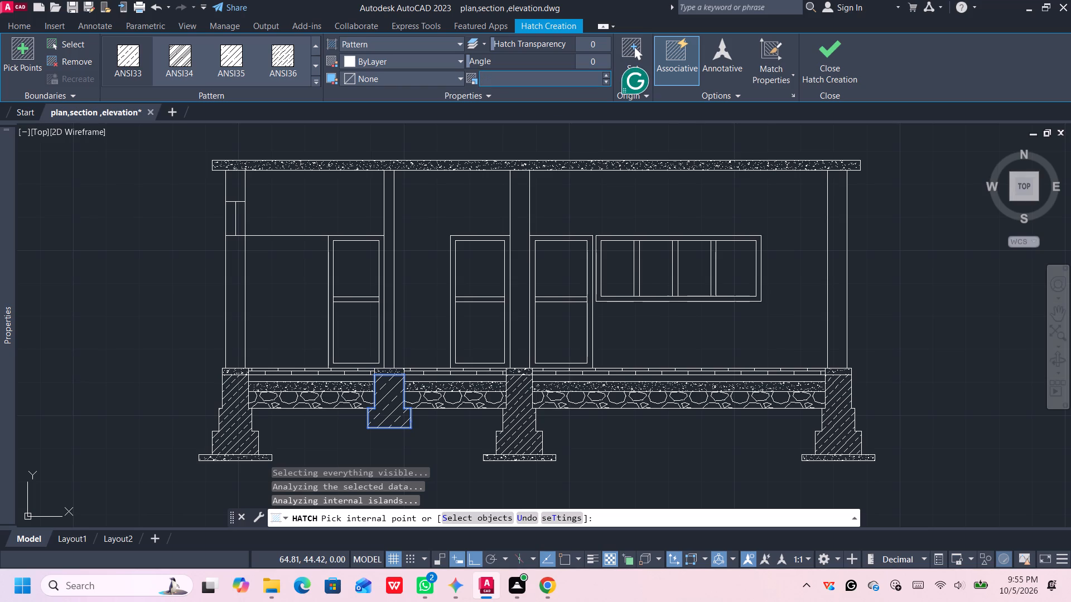
type("0.")
type("05")
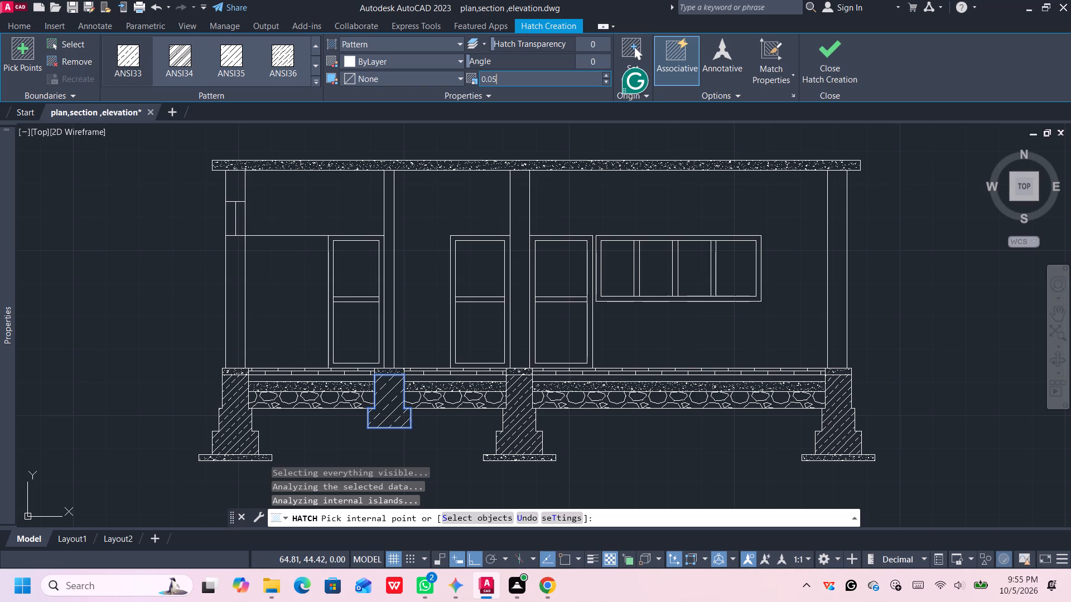
key("Return")
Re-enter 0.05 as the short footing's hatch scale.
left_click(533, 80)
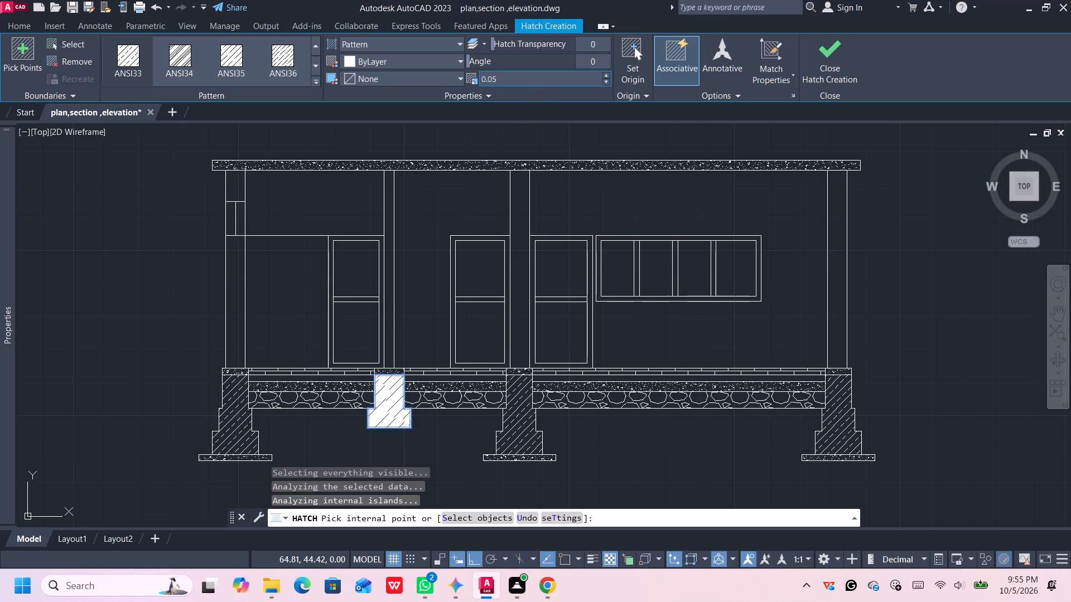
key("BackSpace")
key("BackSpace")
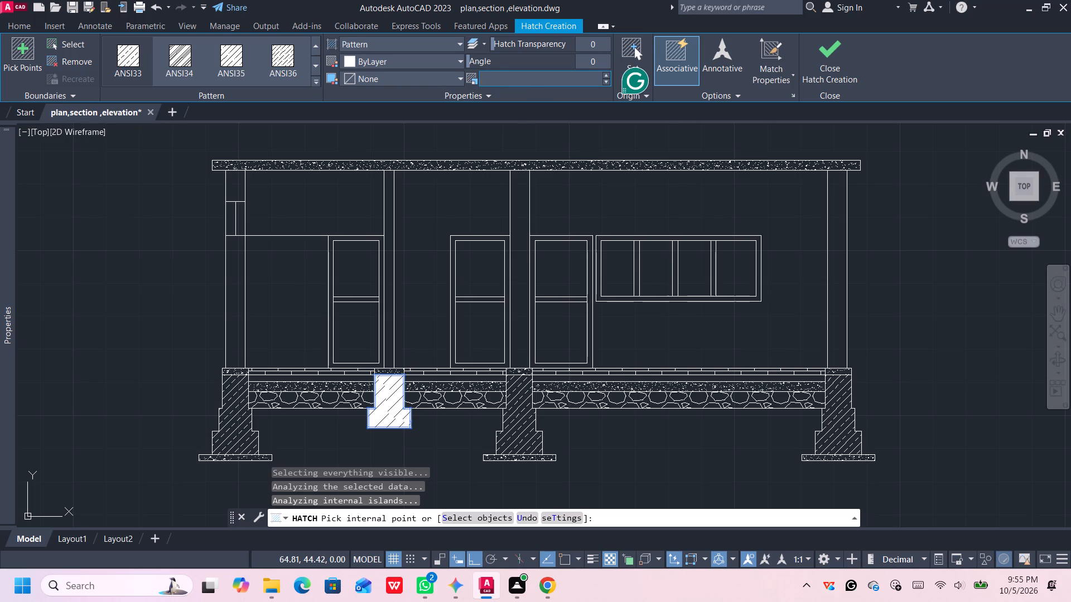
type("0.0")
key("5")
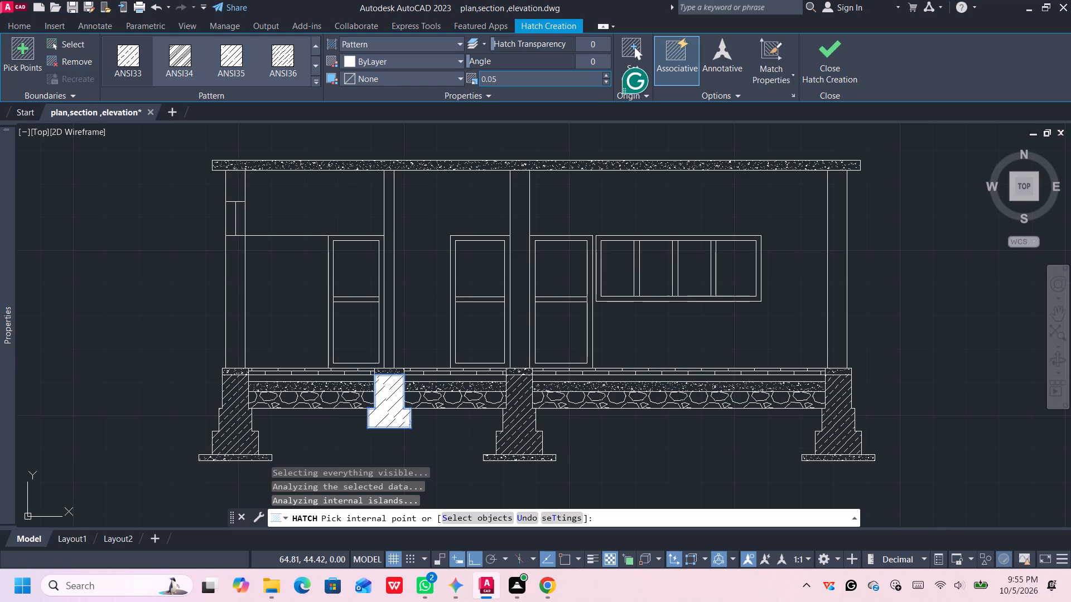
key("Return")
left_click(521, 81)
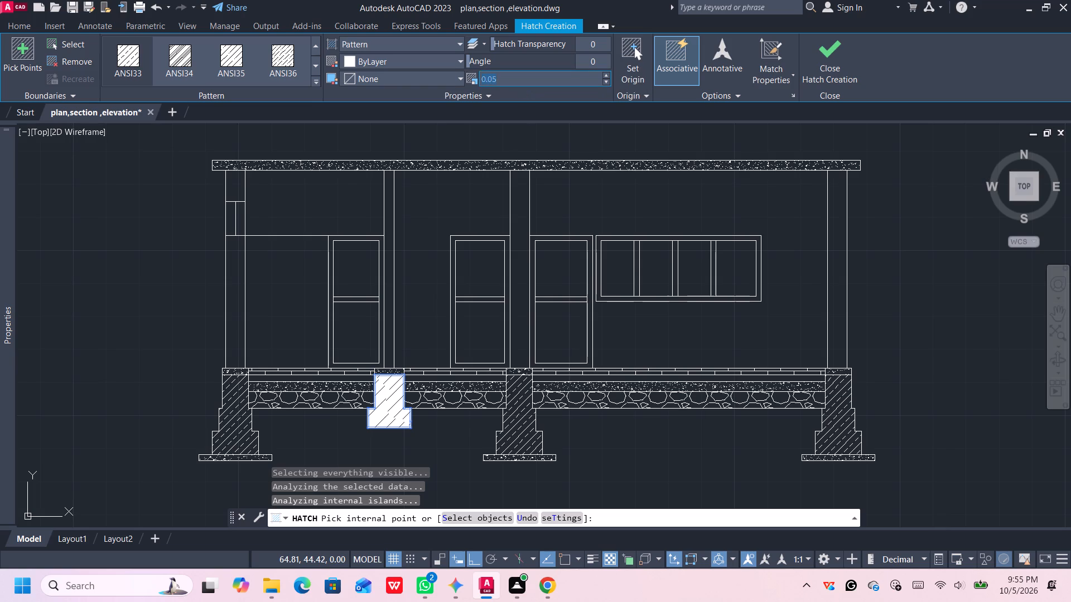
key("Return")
Set the short footing's hatch scale to 0.5, raise it slightly to 0.54 and finish the hatch.
left_click(521, 81)
key("BackSpace")
type("0.5")
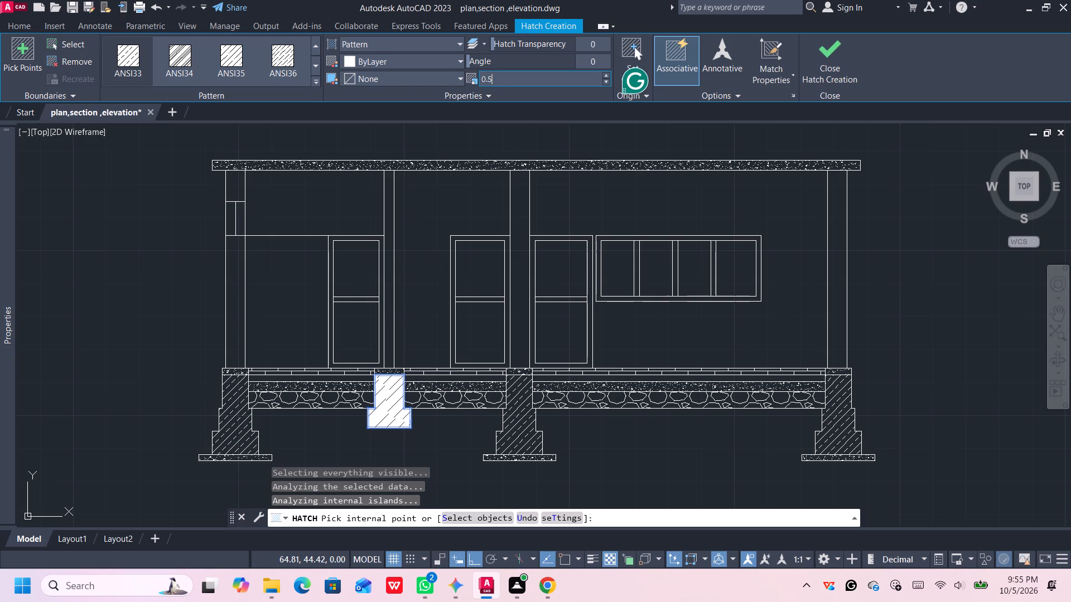
key("Return")
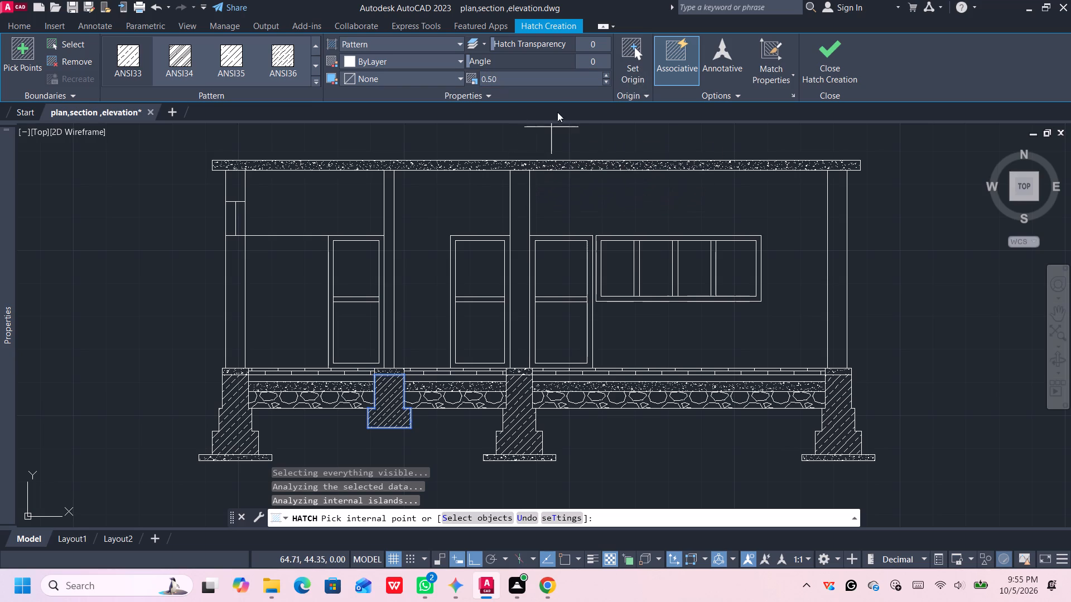
left_click(607, 72)
left_click(606, 72)
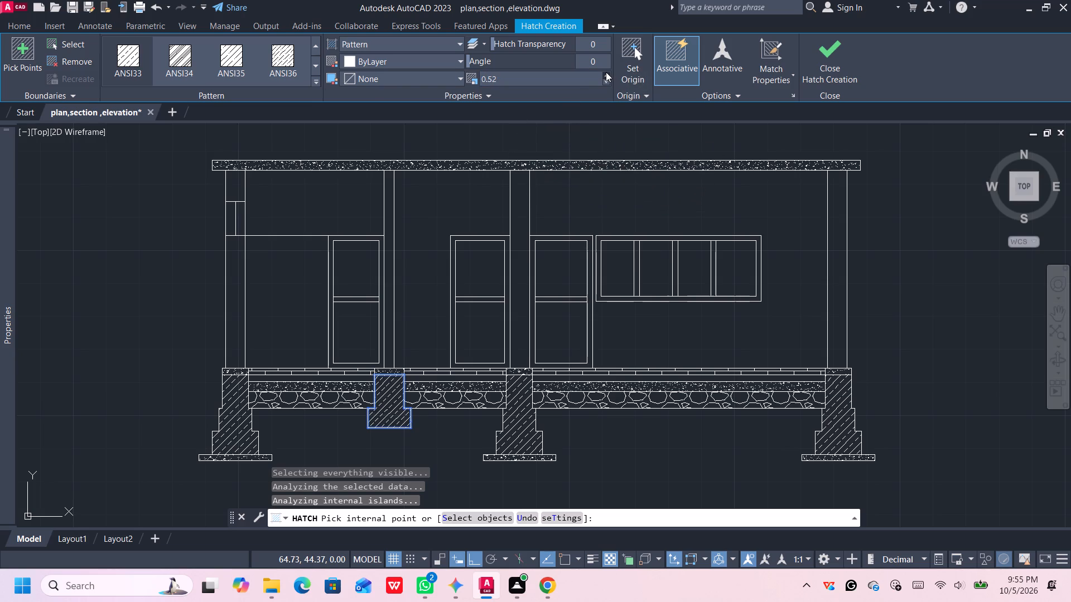
double_click(606, 72)
key("Return")
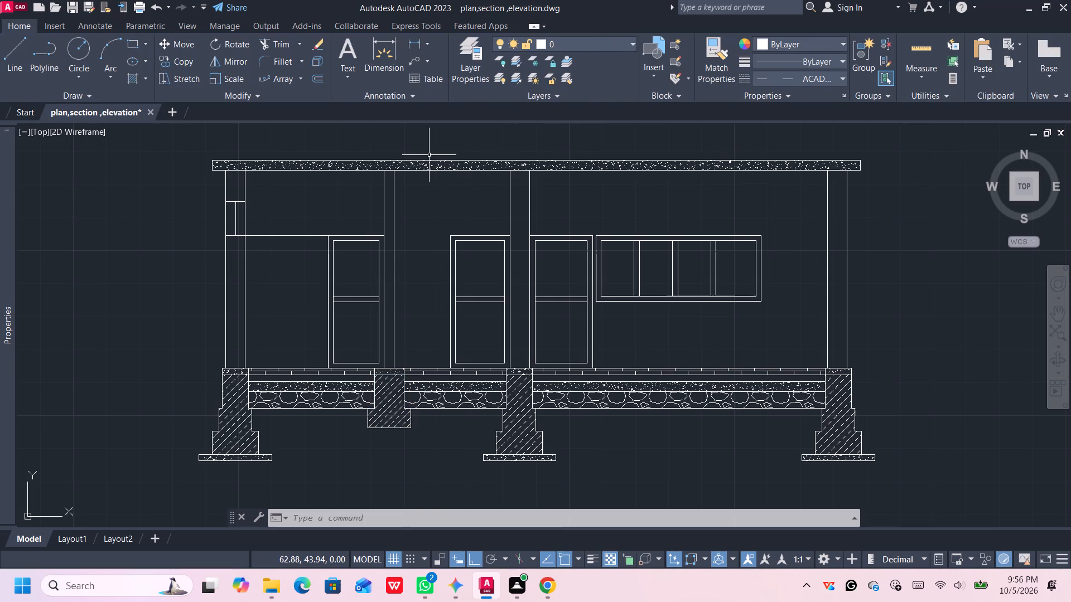
Start a new AR-SAND hatch in the three thin floor strips between the brick course and the concrete layer.
key("h")
key("Return")
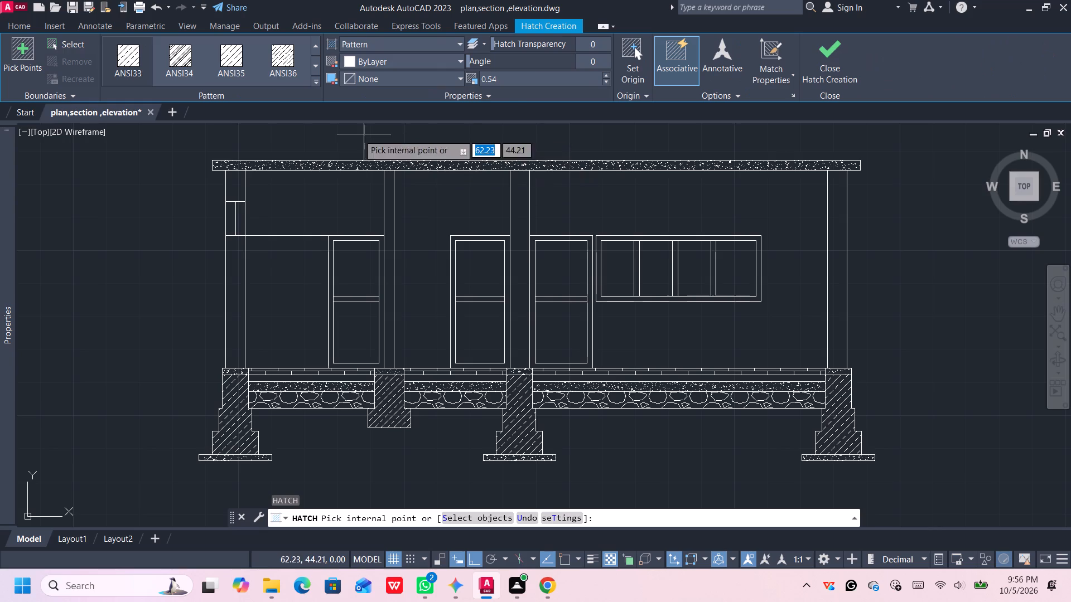
left_click(315, 84)
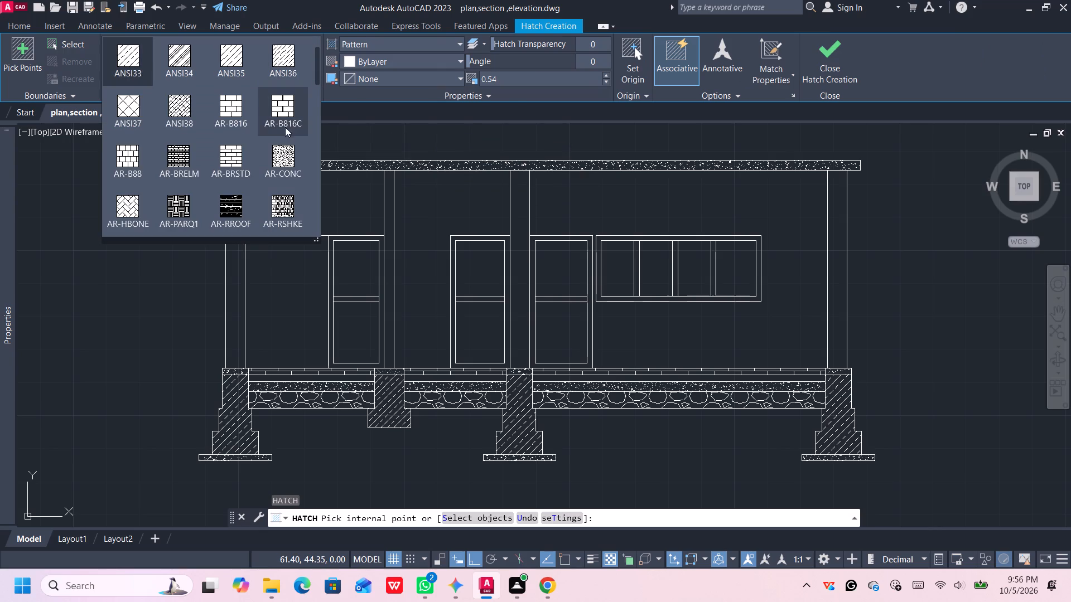
scroll(274, 151, "down", 1)
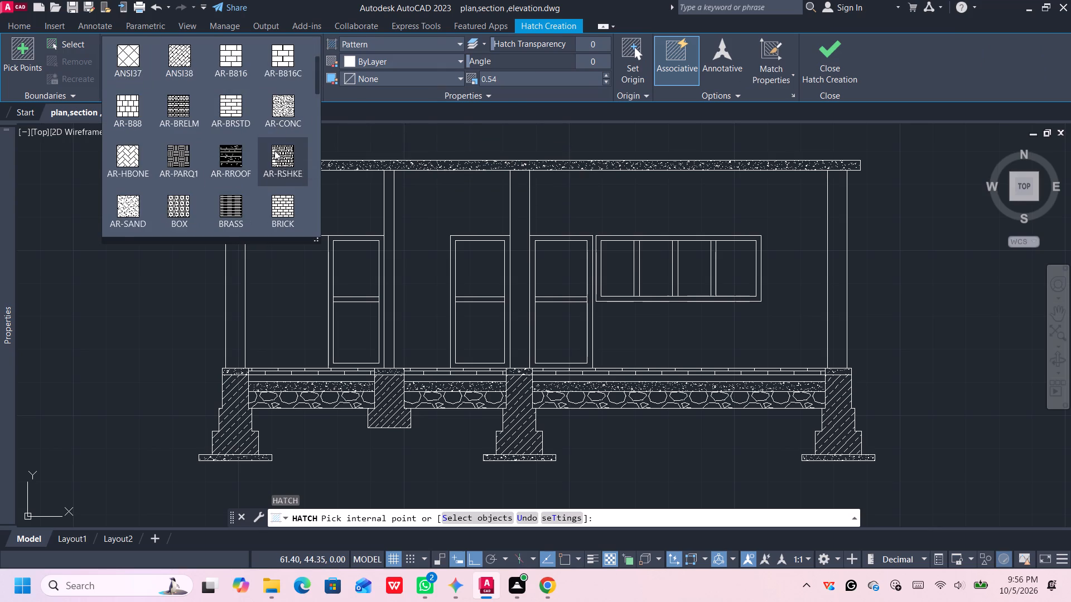
scroll(274, 151, "down", 1)
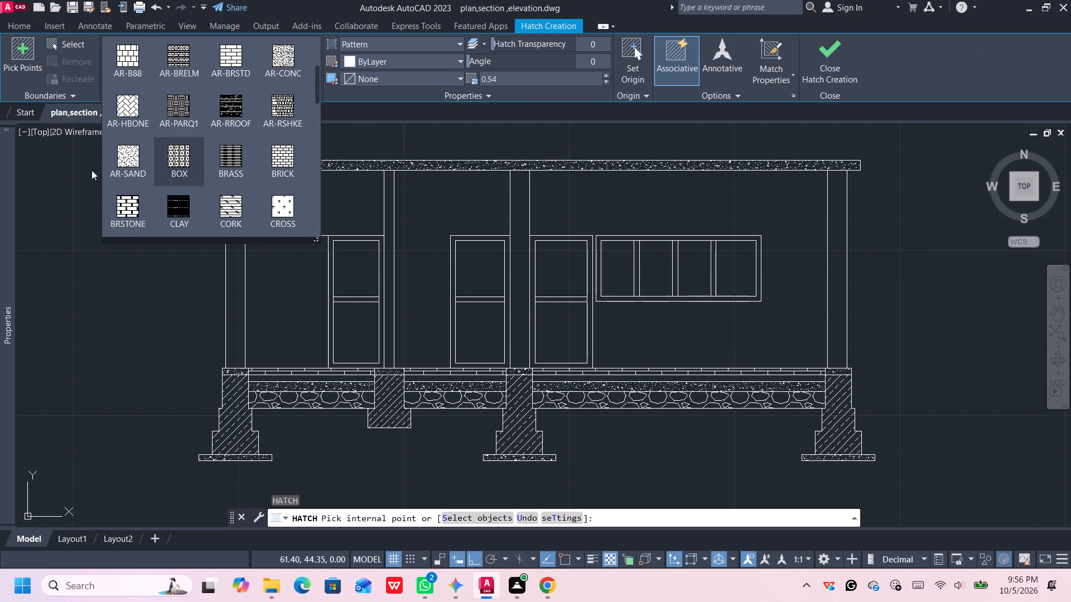
left_click(137, 149)
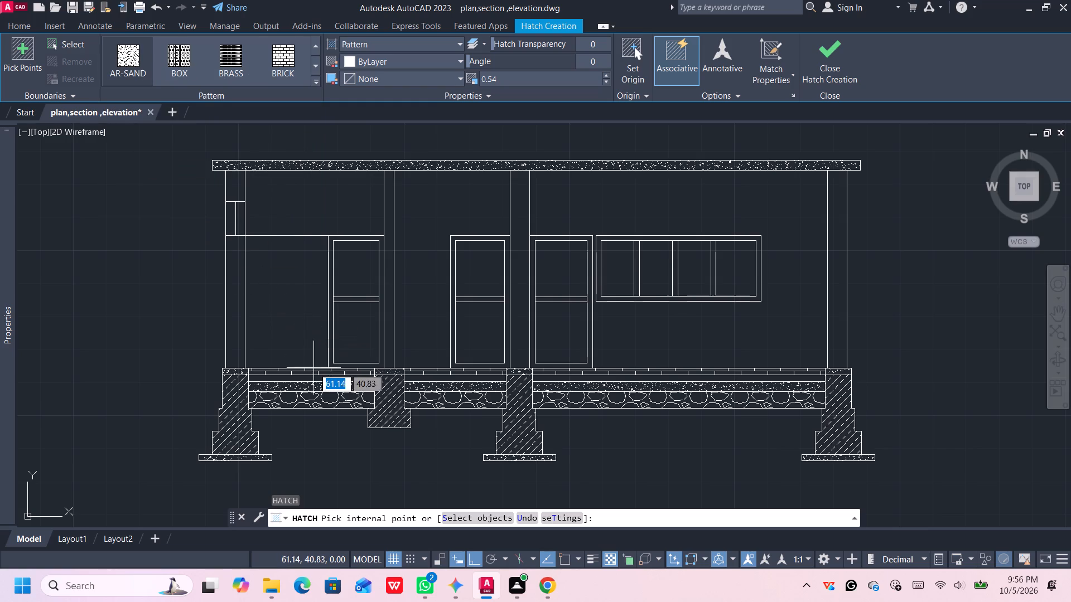
left_click(316, 378)
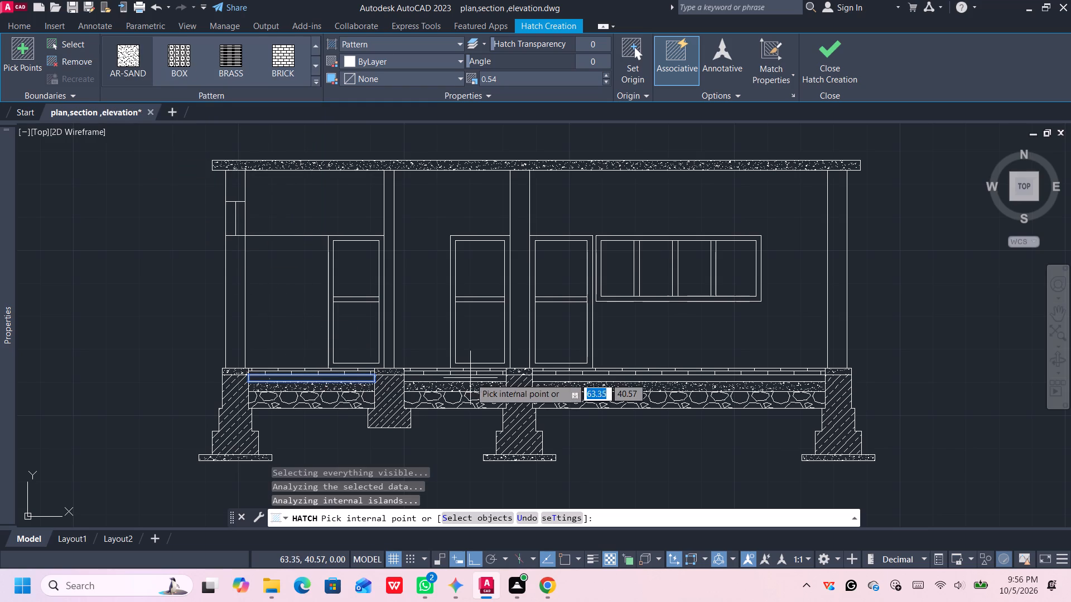
left_click(470, 378)
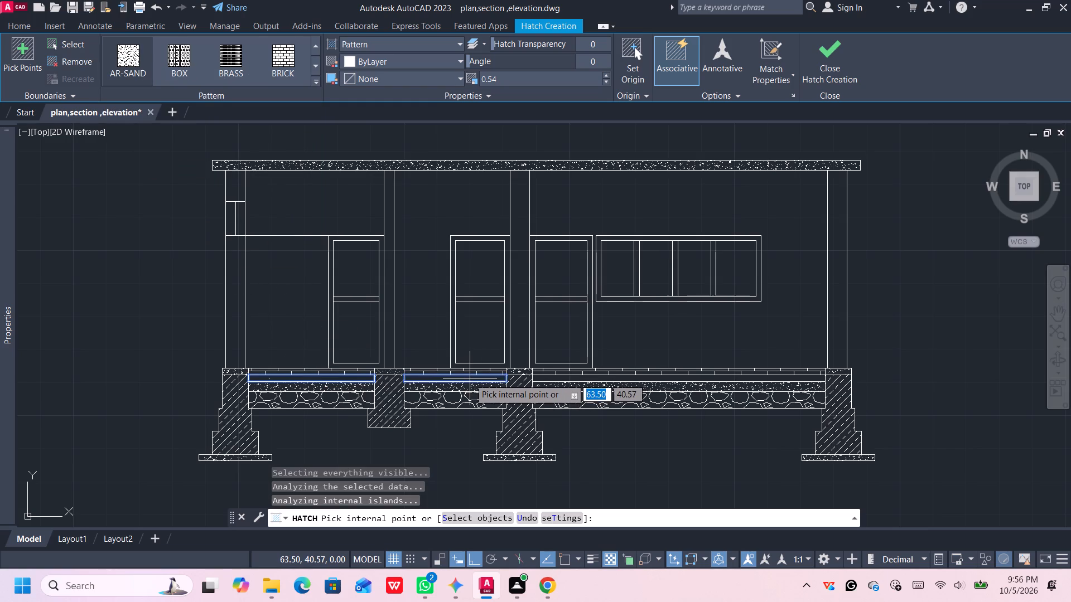
left_click(548, 376)
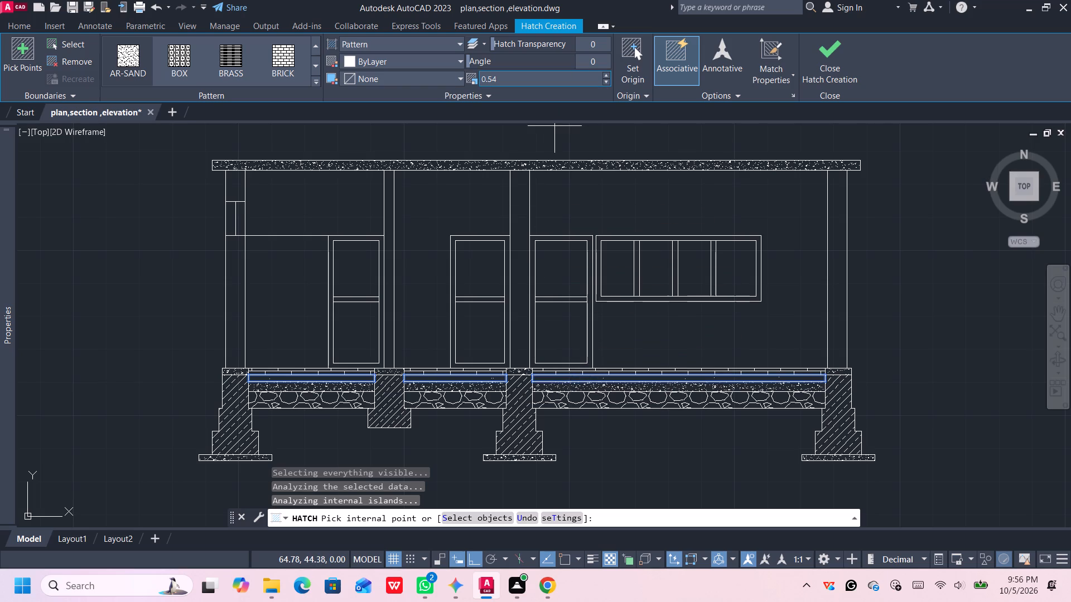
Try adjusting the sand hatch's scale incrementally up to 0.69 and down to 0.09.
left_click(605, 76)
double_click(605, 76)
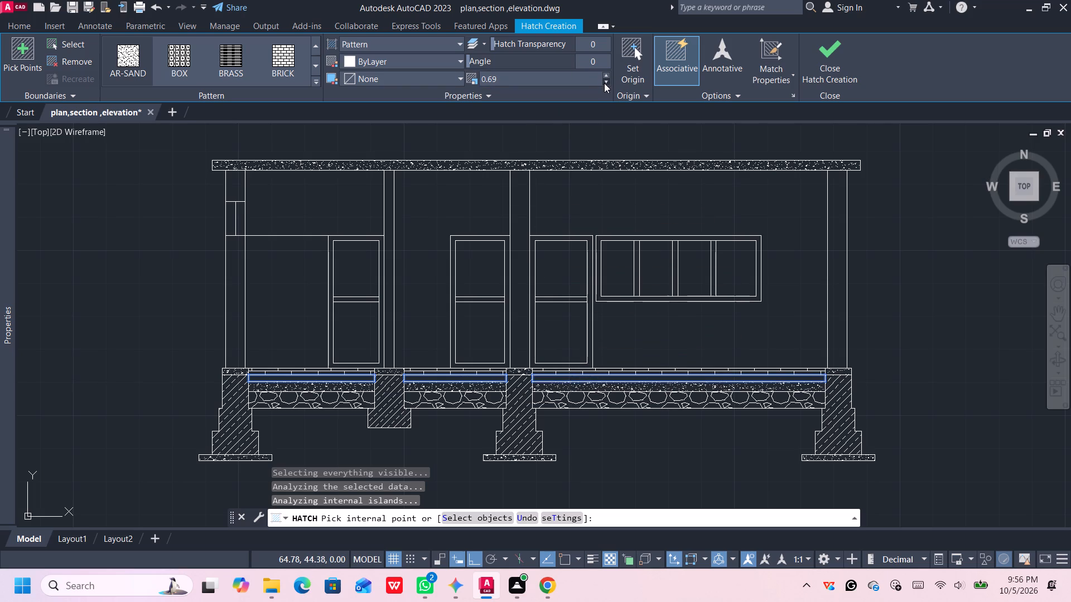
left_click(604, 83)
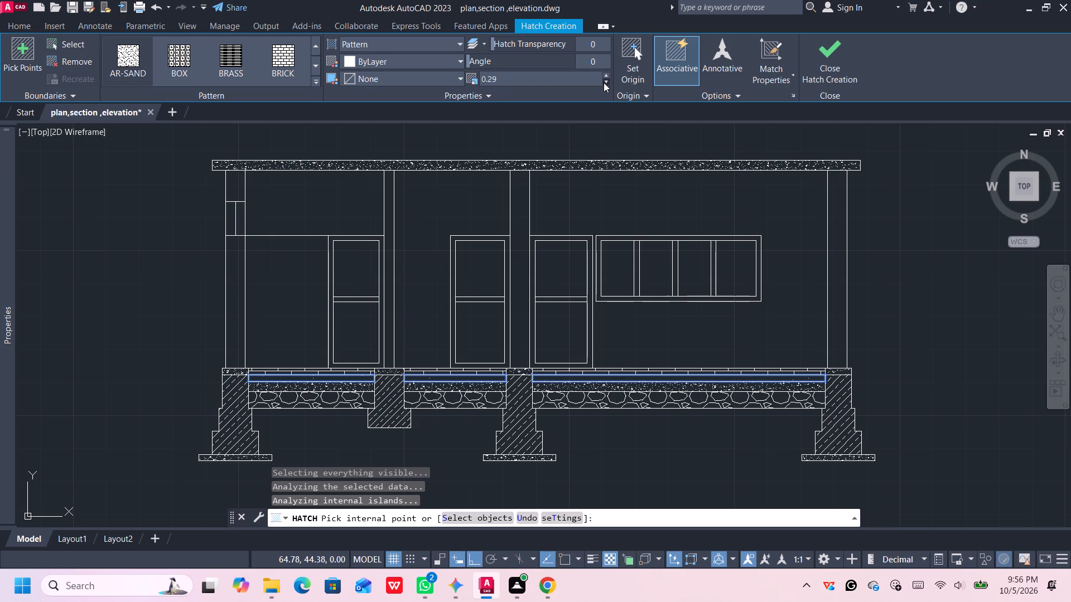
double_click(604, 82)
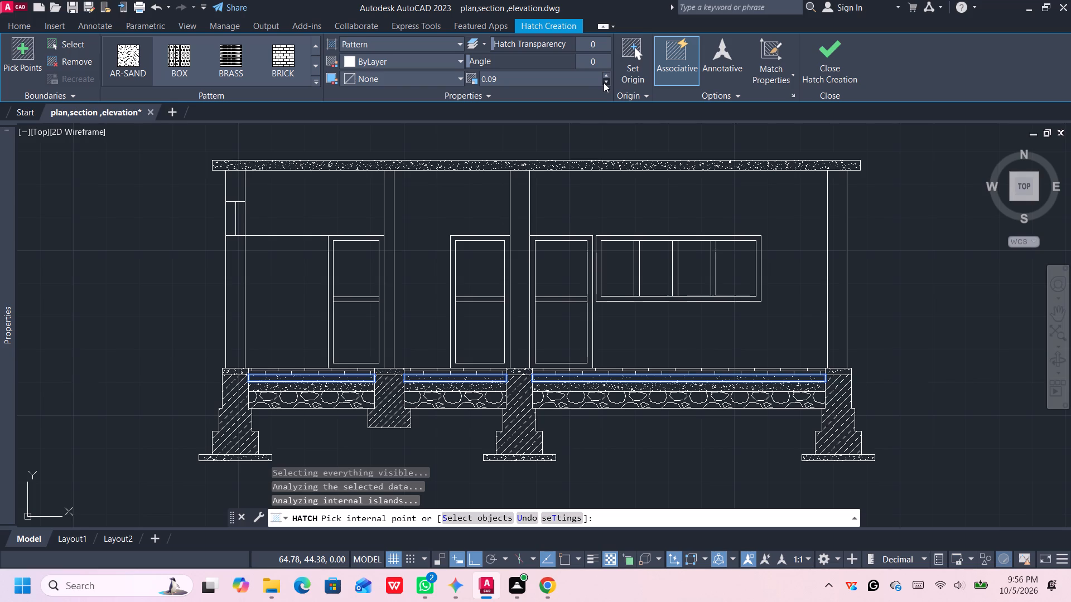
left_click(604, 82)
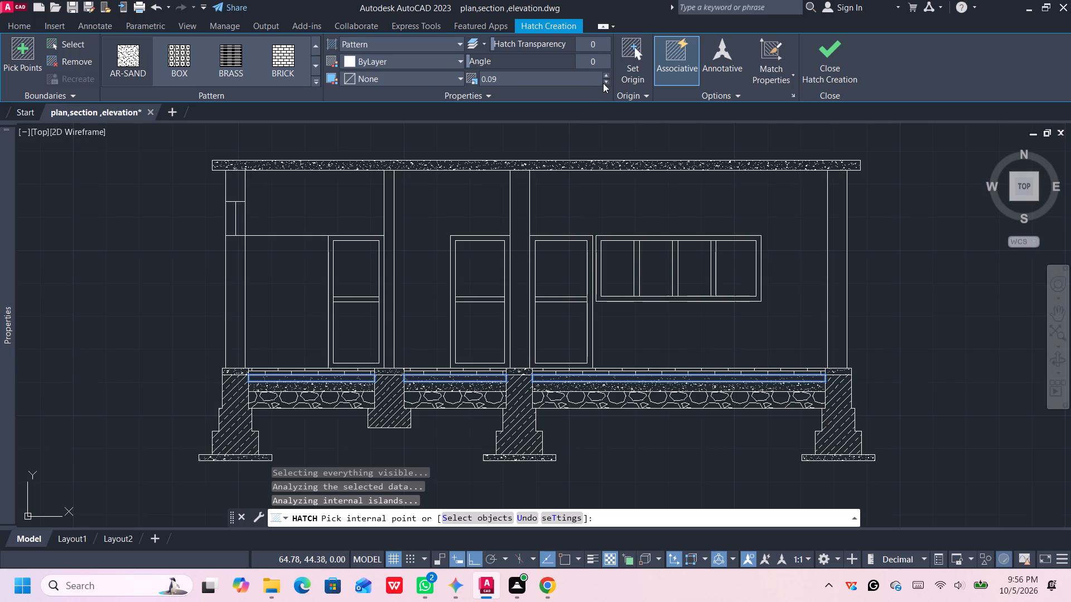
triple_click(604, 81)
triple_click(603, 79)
Set the sand hatch's scale to 0.05 and finish the hatch.
left_click(567, 79)
key("BackSpace")
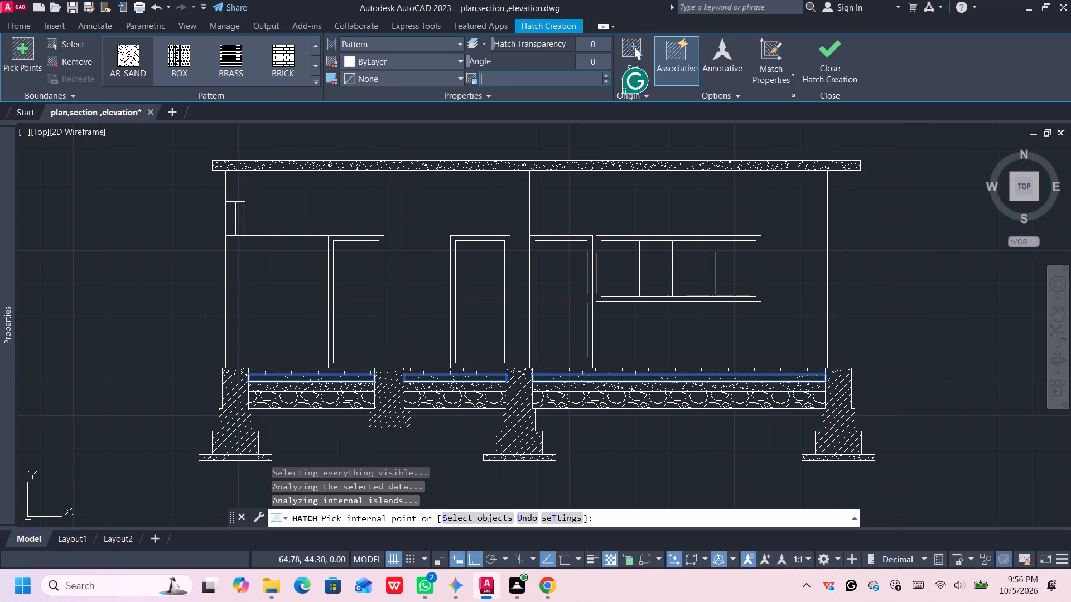
type("0.05")
key("Return")
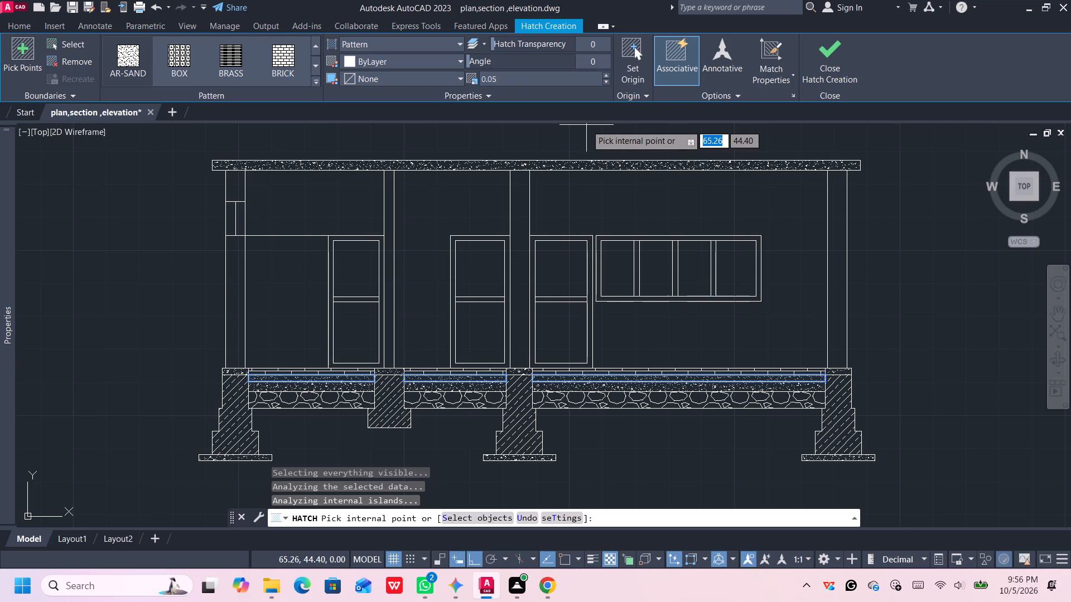
key("space")
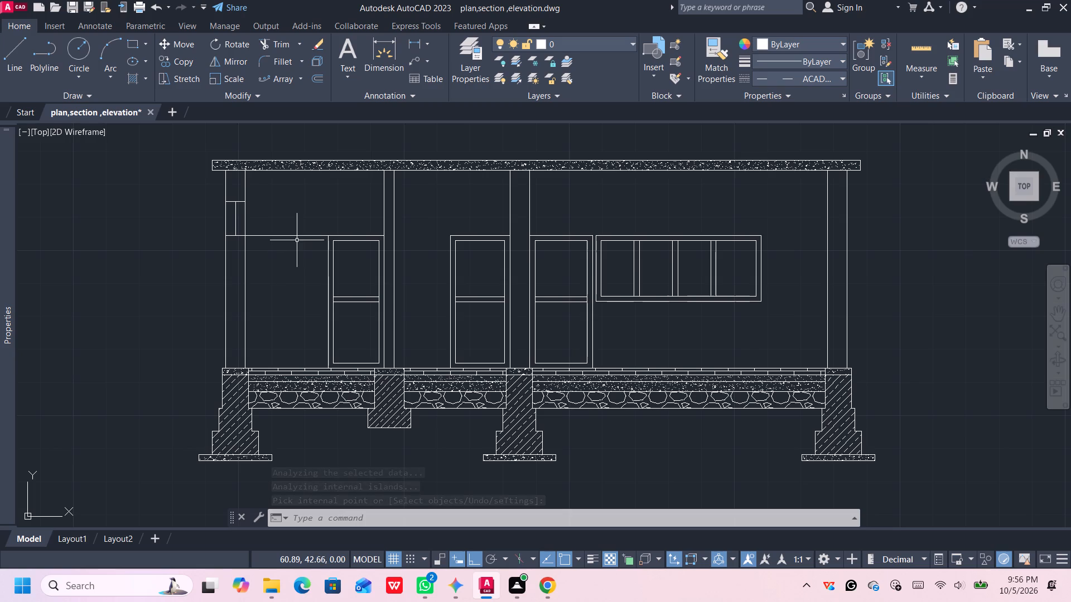
Start a new hatch with the NET pattern inside the wall panel between the leftmost column and the first door.
key("h")
key("Return")
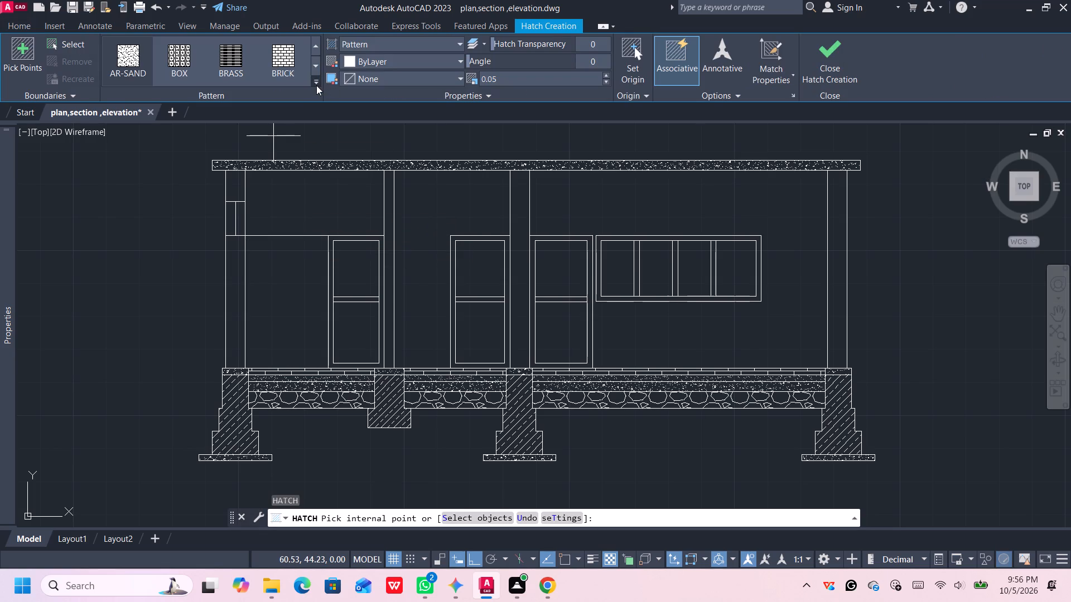
left_click(315, 84)
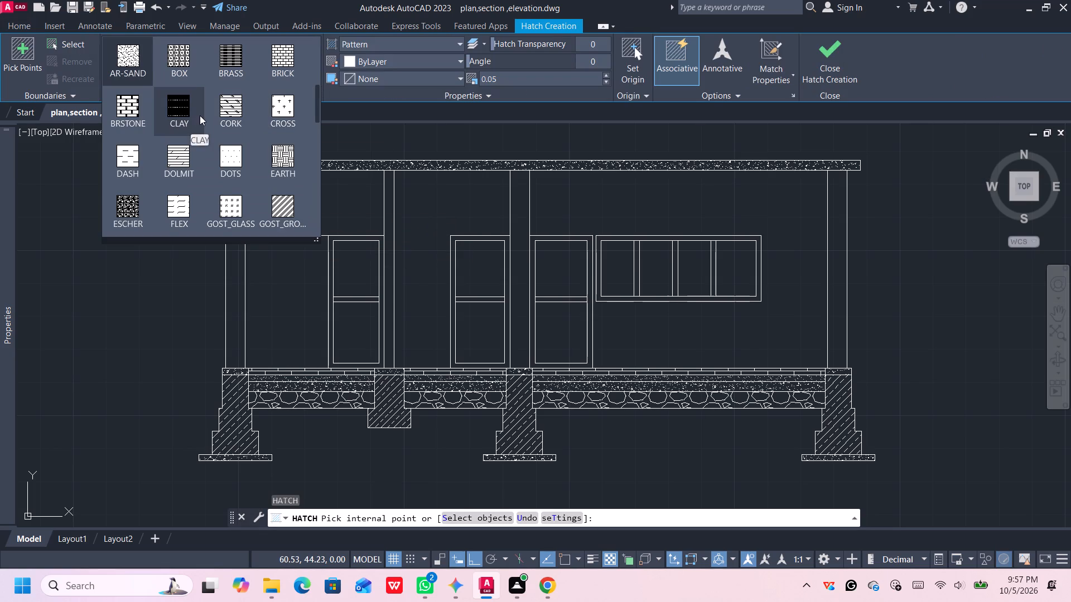
scroll(230, 121, "down", 2)
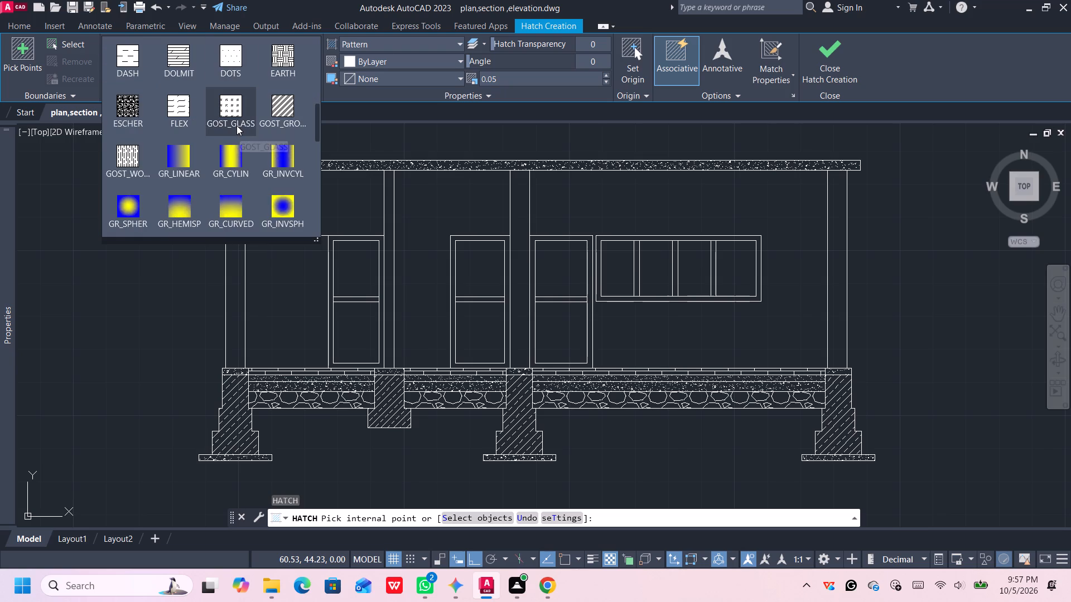
scroll(237, 125, "down", 2)
scroll(284, 148, "down", 1)
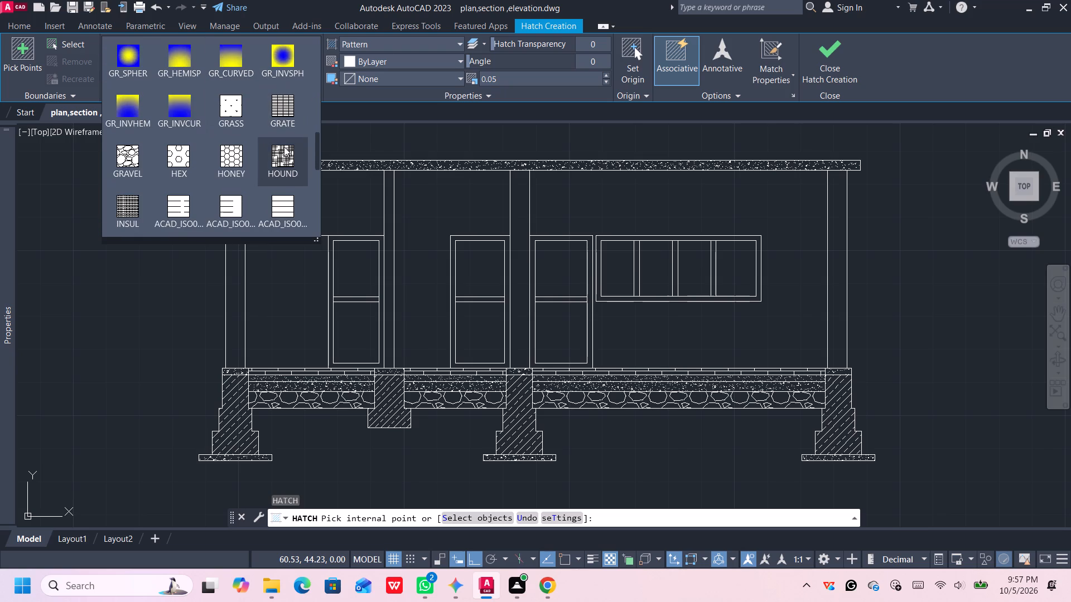
scroll(276, 148, "down", 3)
scroll(276, 147, "up", 1)
scroll(276, 147, "down", 2)
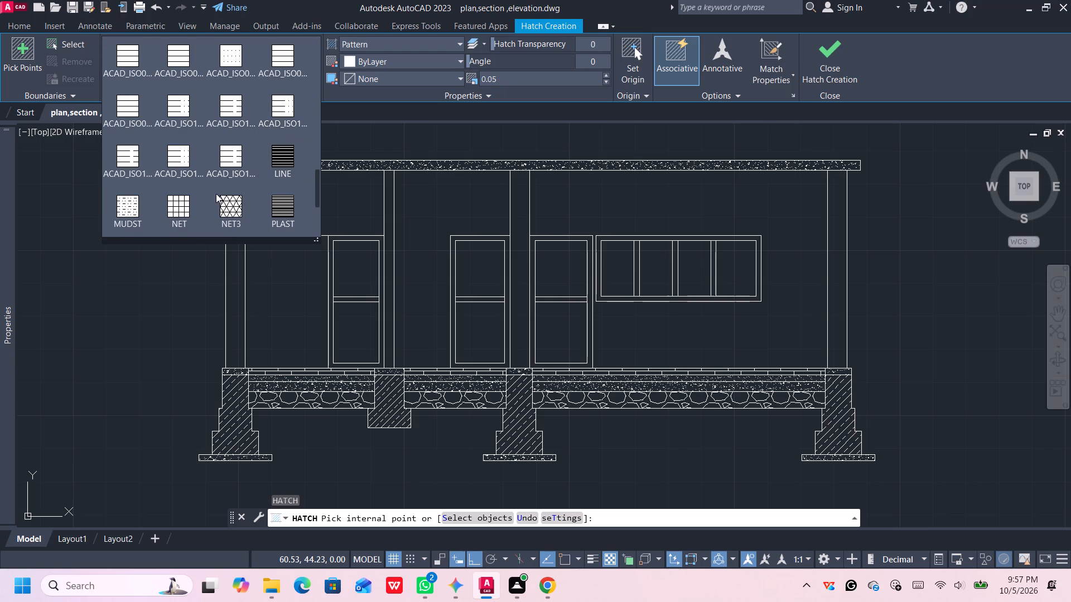
left_click(185, 208)
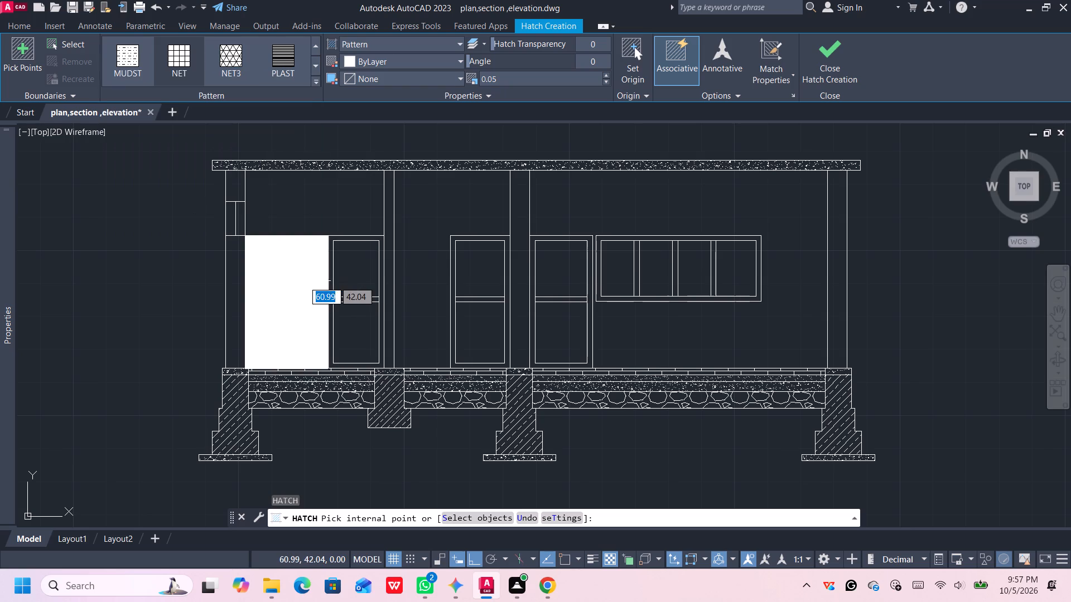
left_click(293, 281)
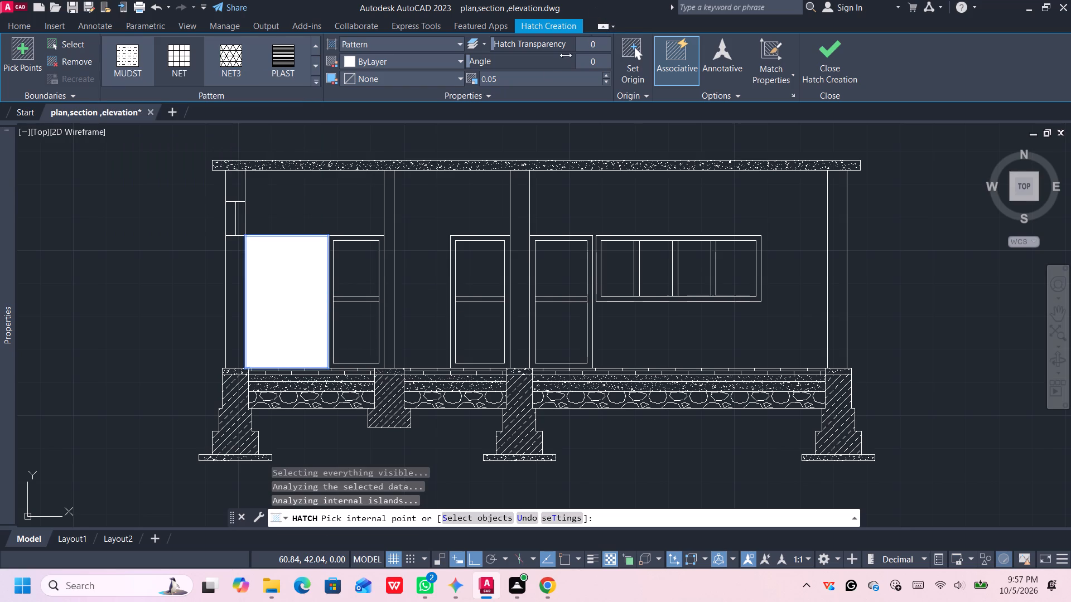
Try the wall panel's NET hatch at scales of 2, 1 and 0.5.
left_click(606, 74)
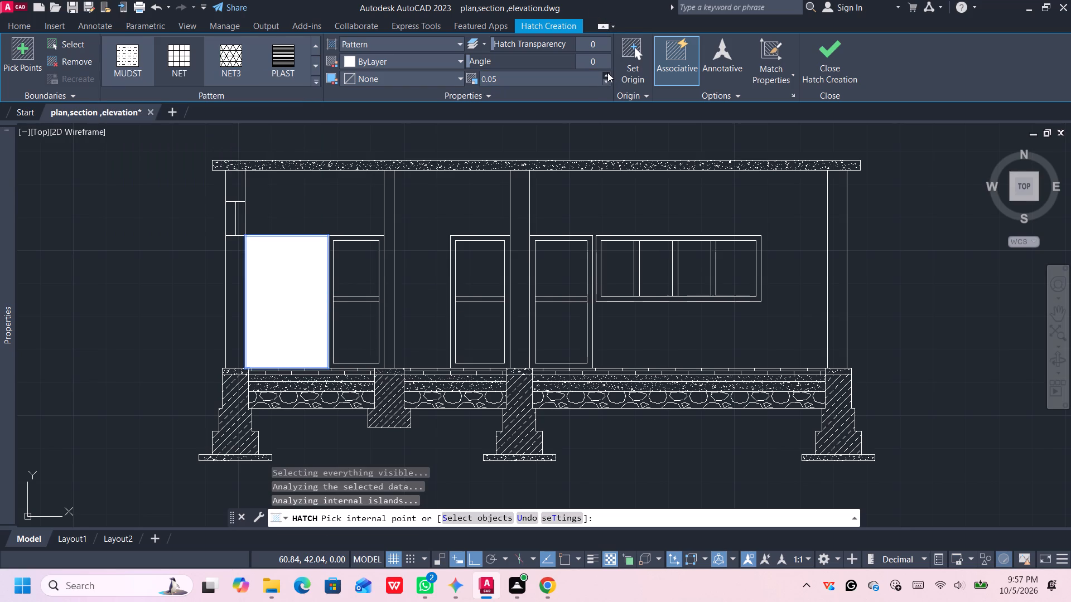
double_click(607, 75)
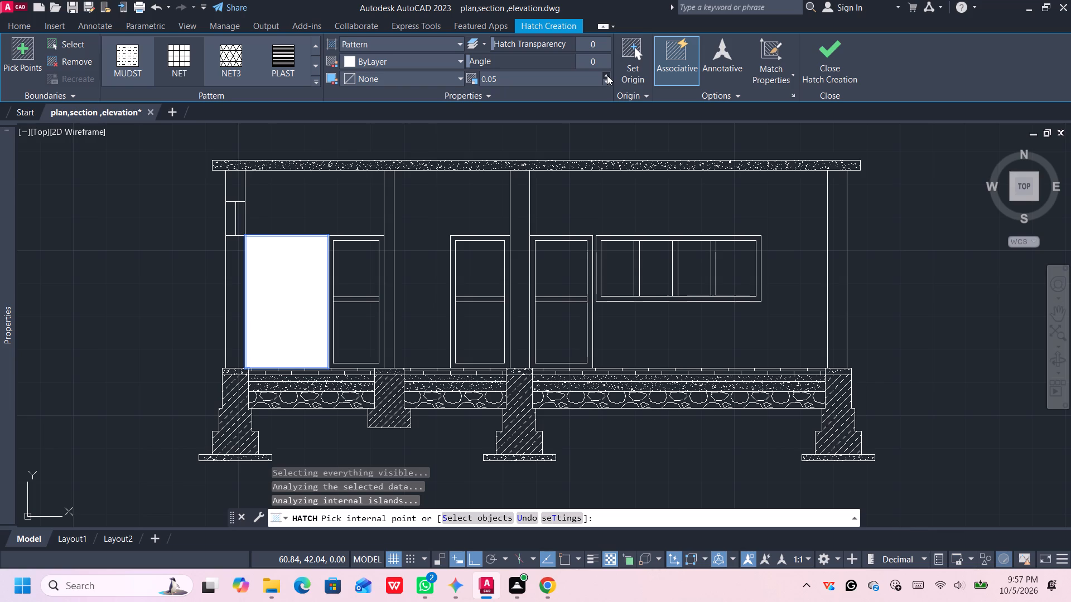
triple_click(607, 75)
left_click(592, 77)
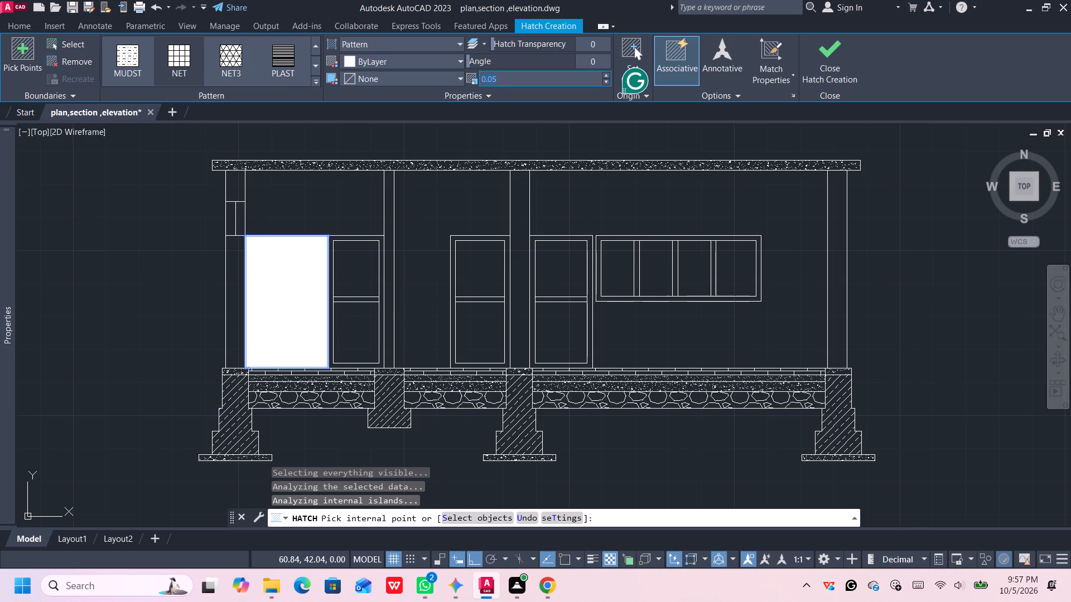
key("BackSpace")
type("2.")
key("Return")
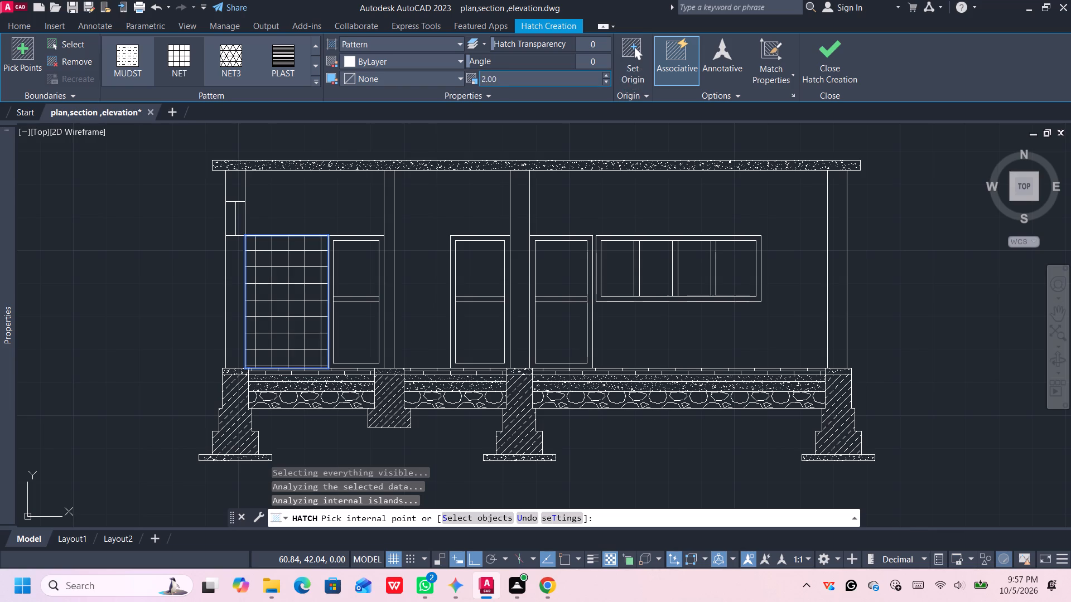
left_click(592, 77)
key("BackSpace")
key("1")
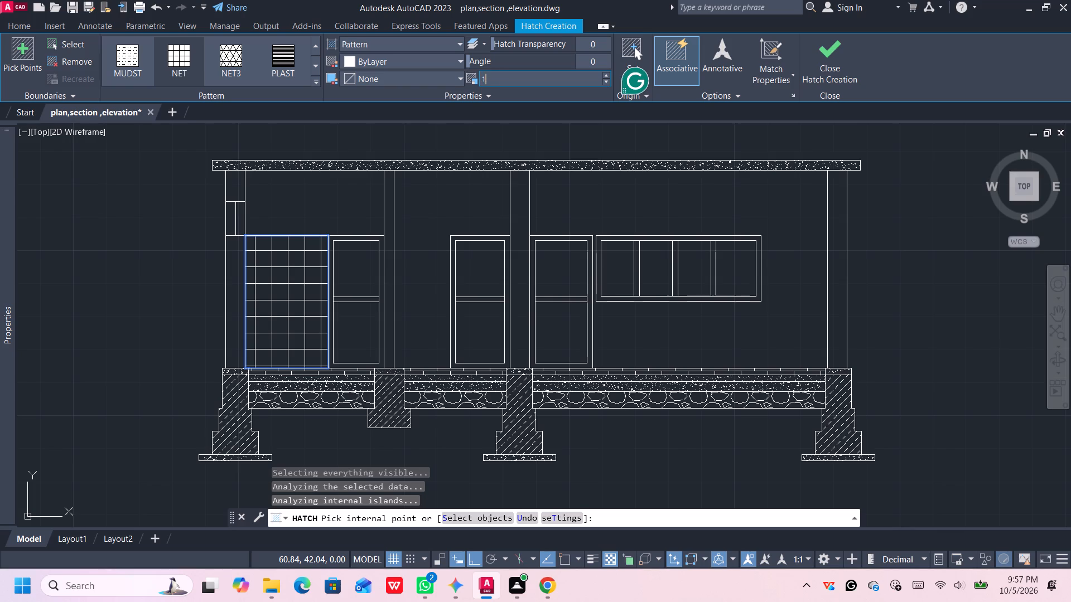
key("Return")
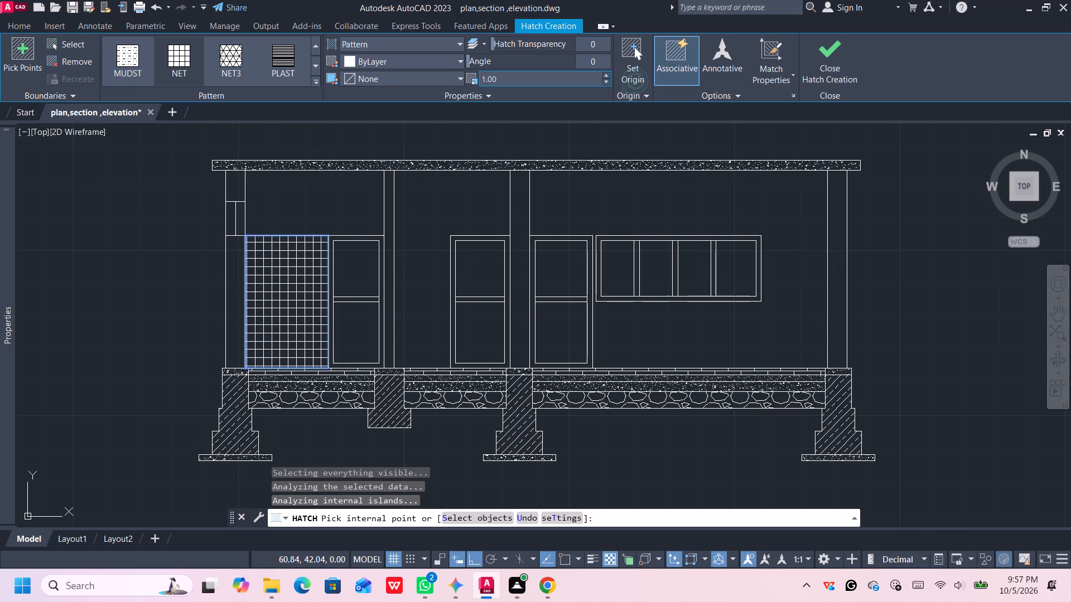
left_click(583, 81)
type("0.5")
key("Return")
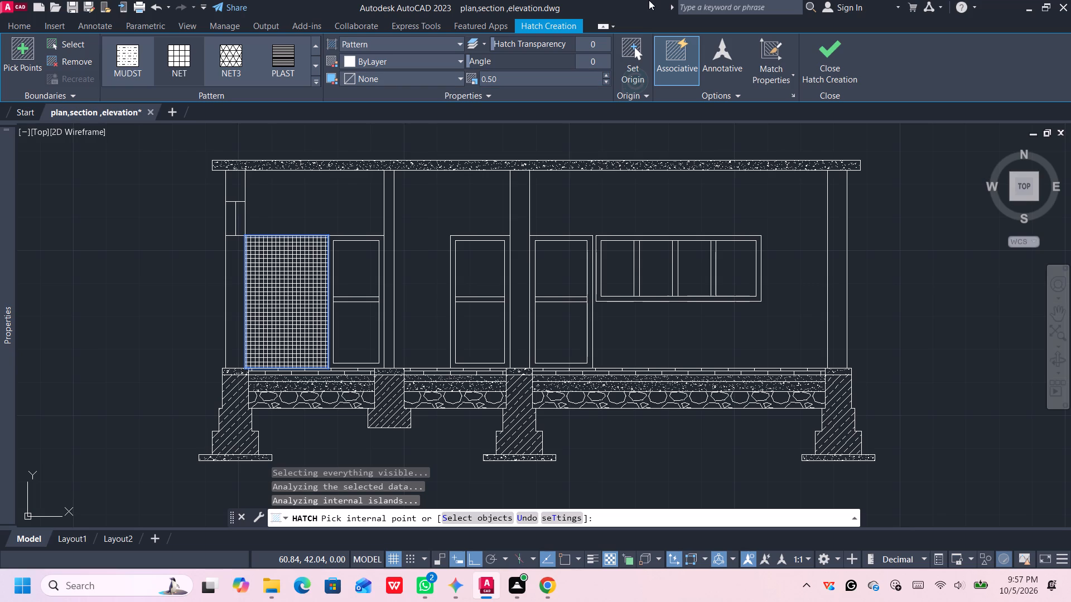
Set the NET hatch's scale to 0.8 and finish the hatch.
left_click(557, 80)
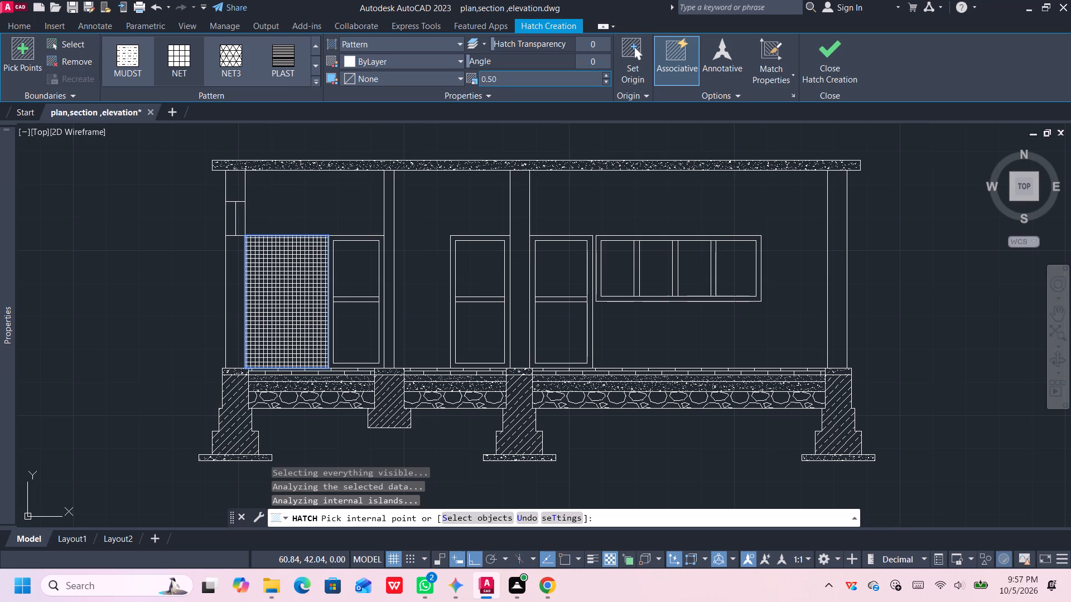
type("0.8")
key("Return")
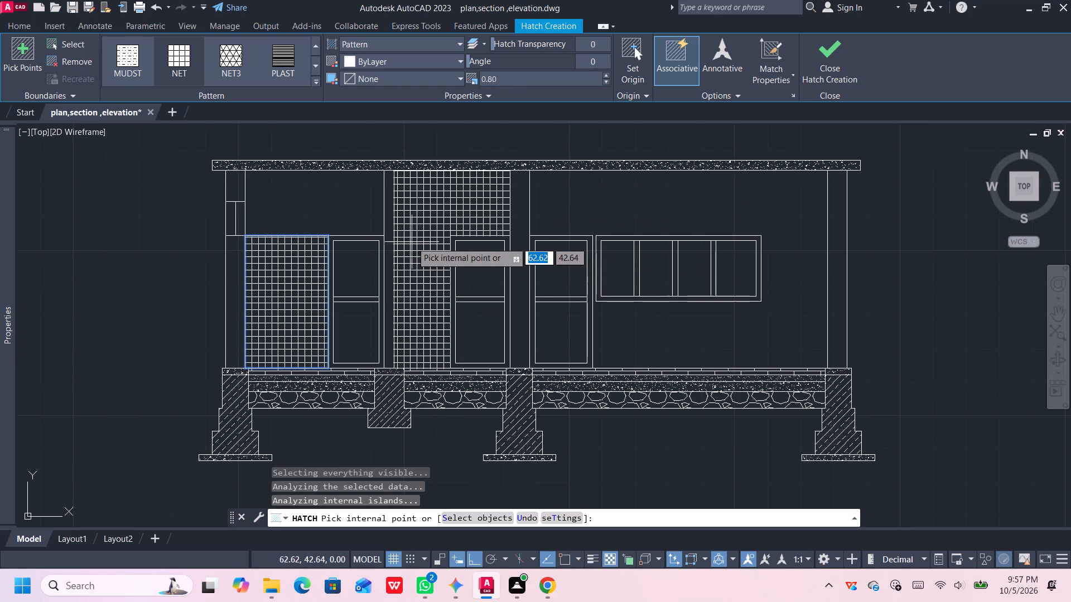
key("space")
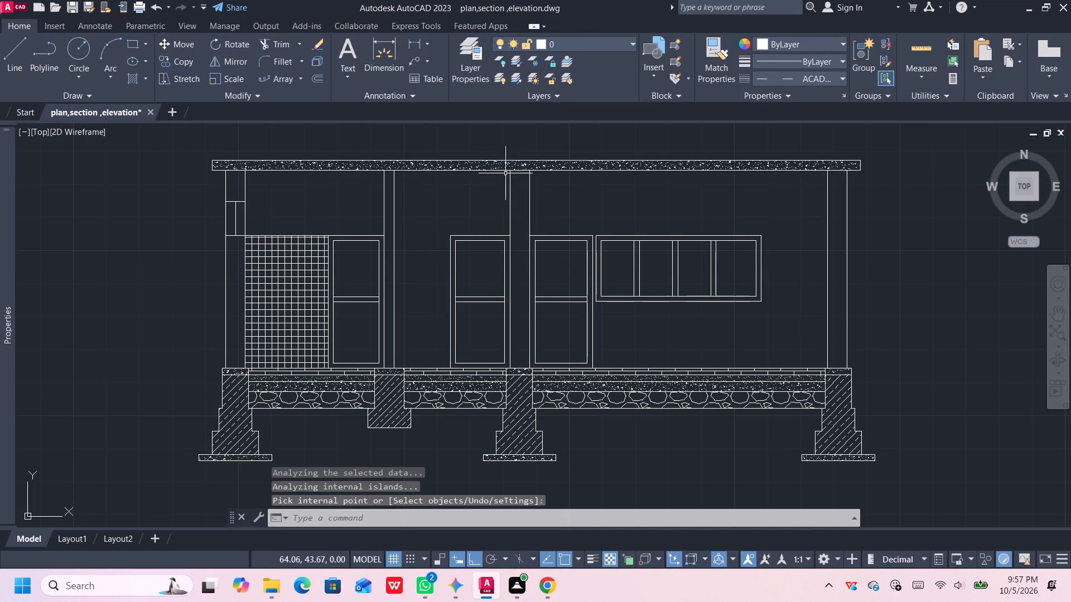
Start a STEEL hatch in the leftmost column's upper and lower parts, the narrow wall, the middle column and the rightmost column.
key("h")
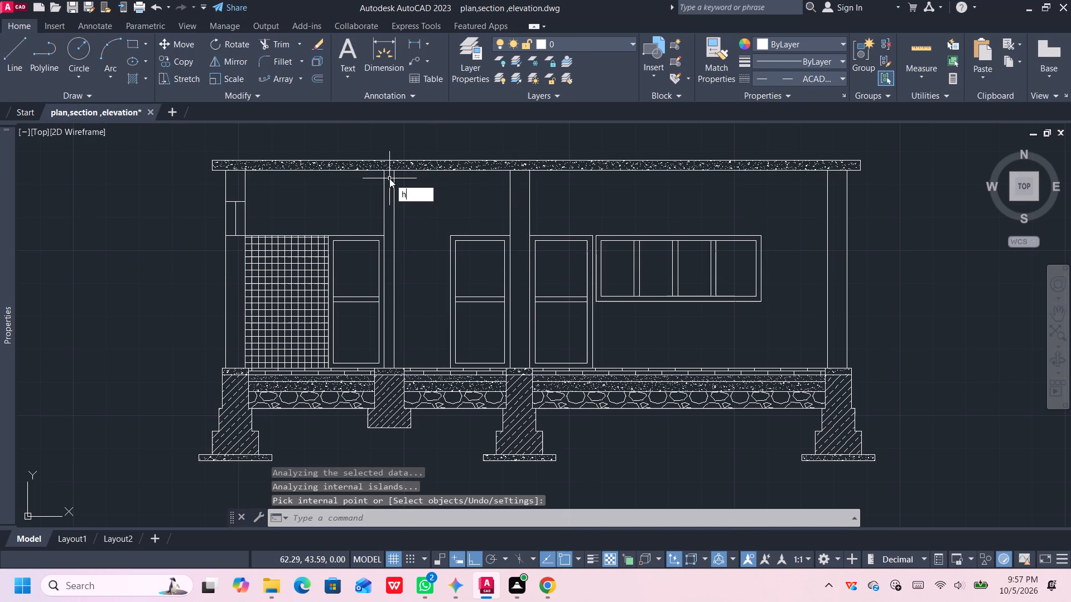
key("Return")
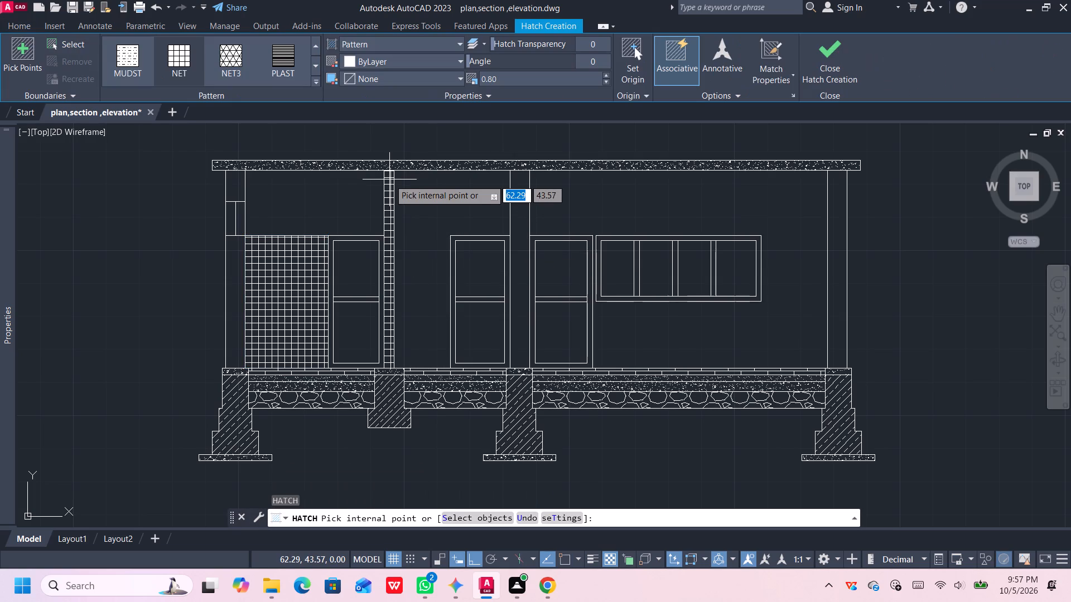
left_click(313, 79)
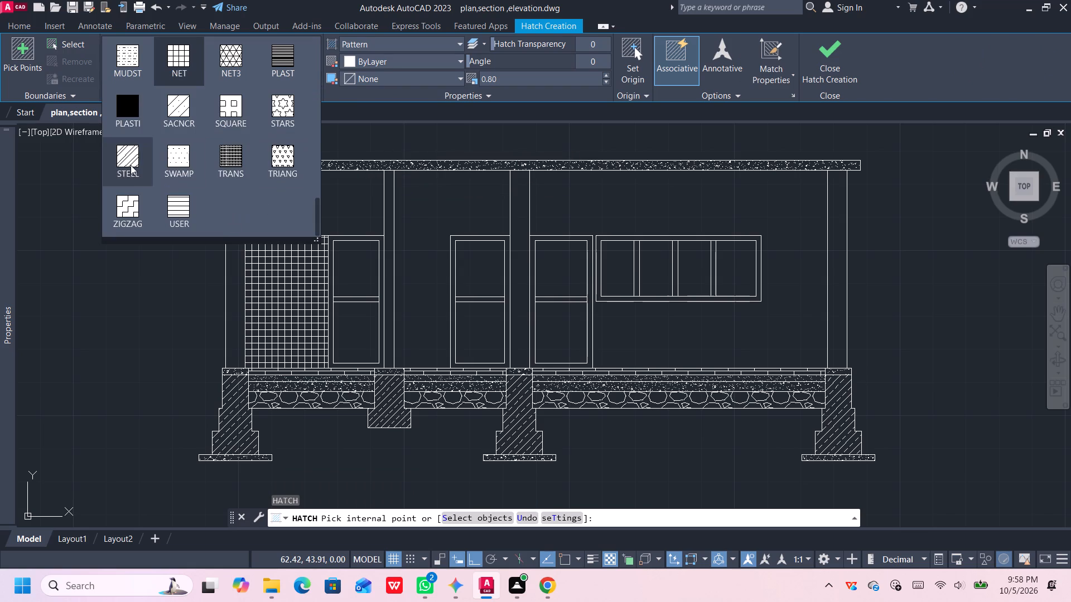
left_click(131, 165)
left_click(235, 269)
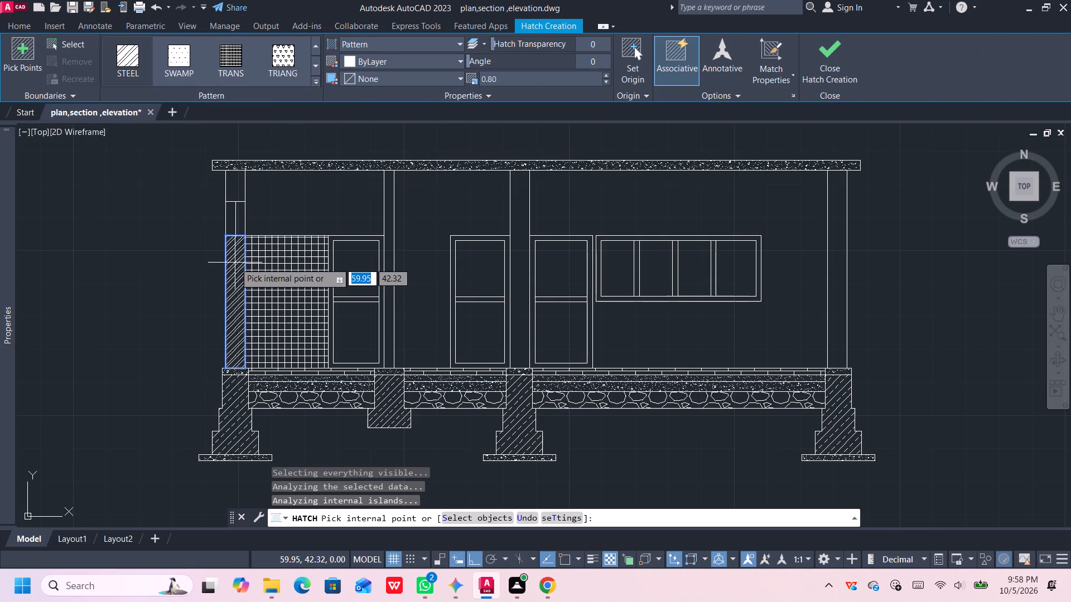
left_click(239, 182)
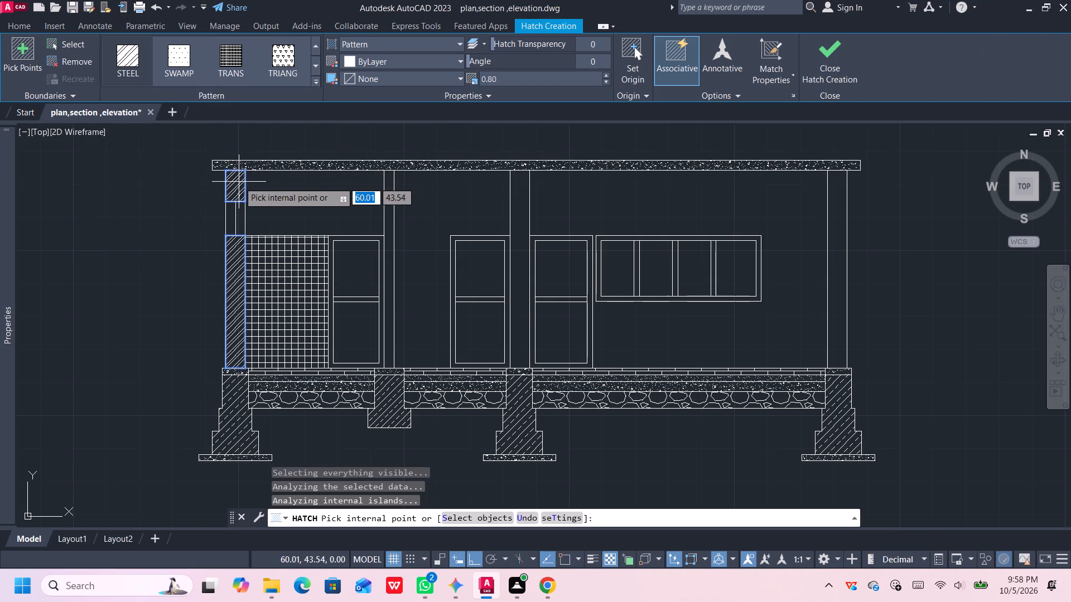
left_click(388, 206)
left_click(524, 194)
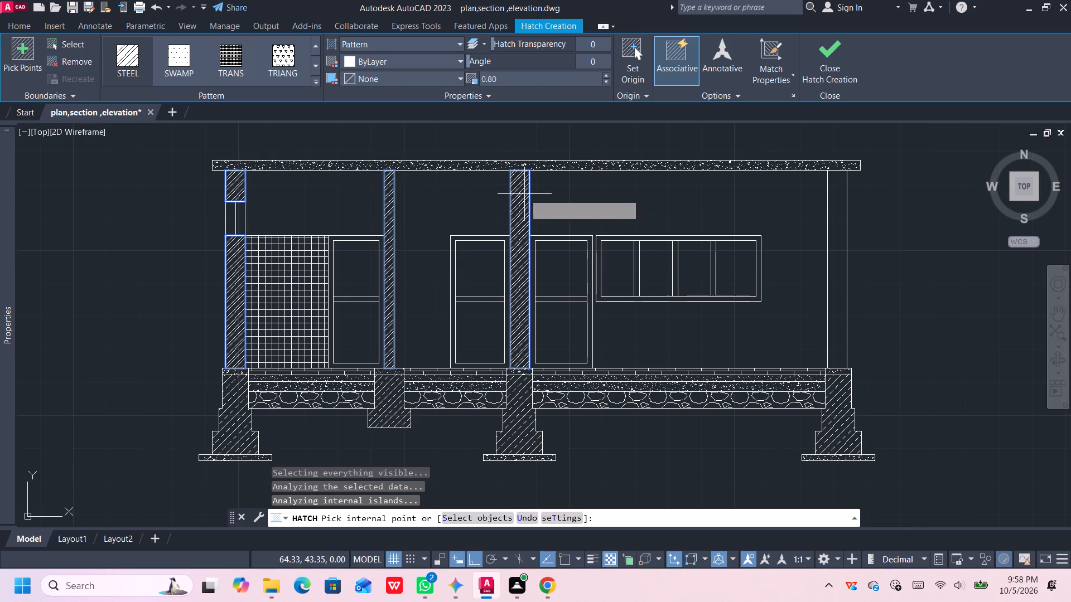
left_click(837, 197)
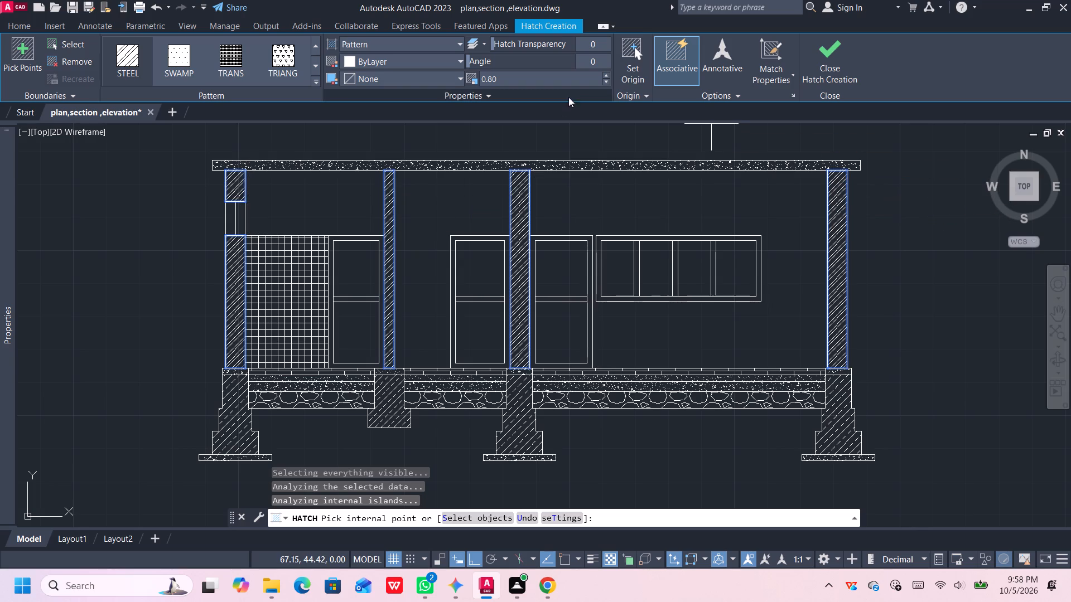
Set the STEEL hatch's scale to 1.6 and finish the hatch.
triple_click(604, 74)
double_click(604, 74)
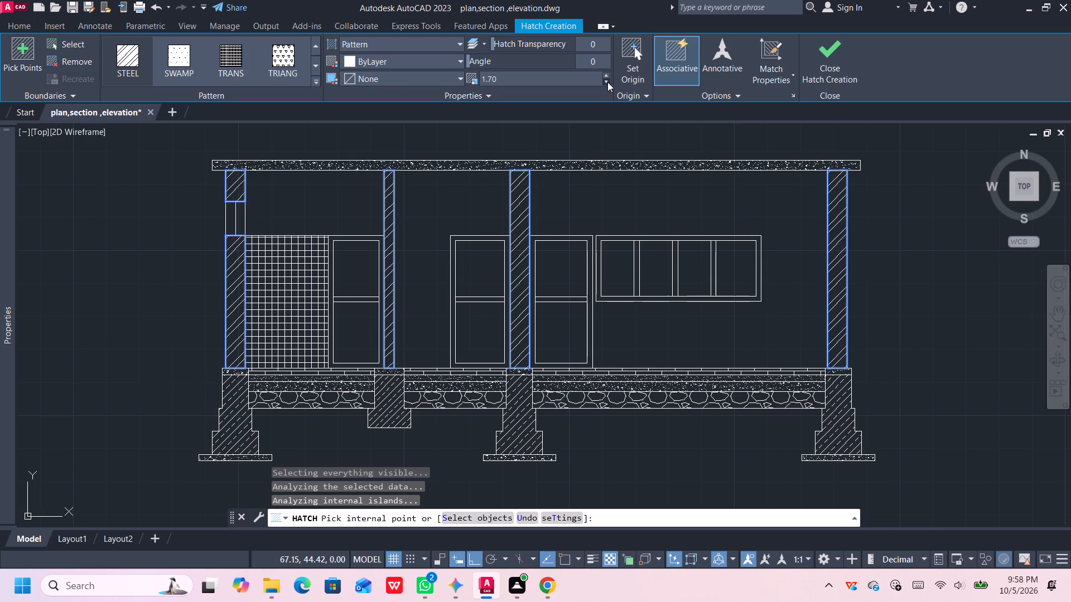
triple_click(605, 80)
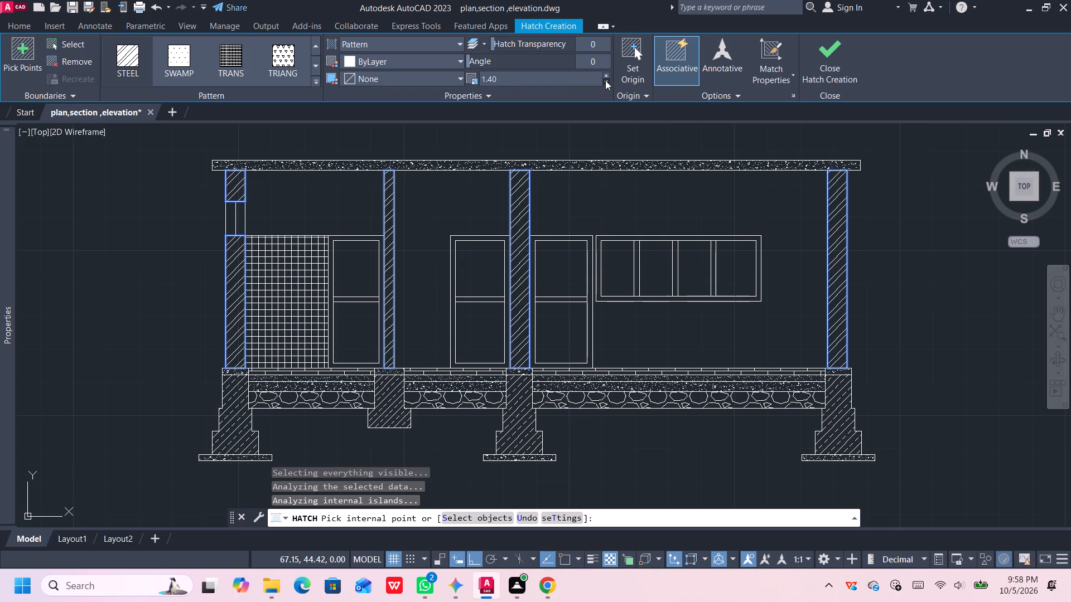
double_click(606, 73)
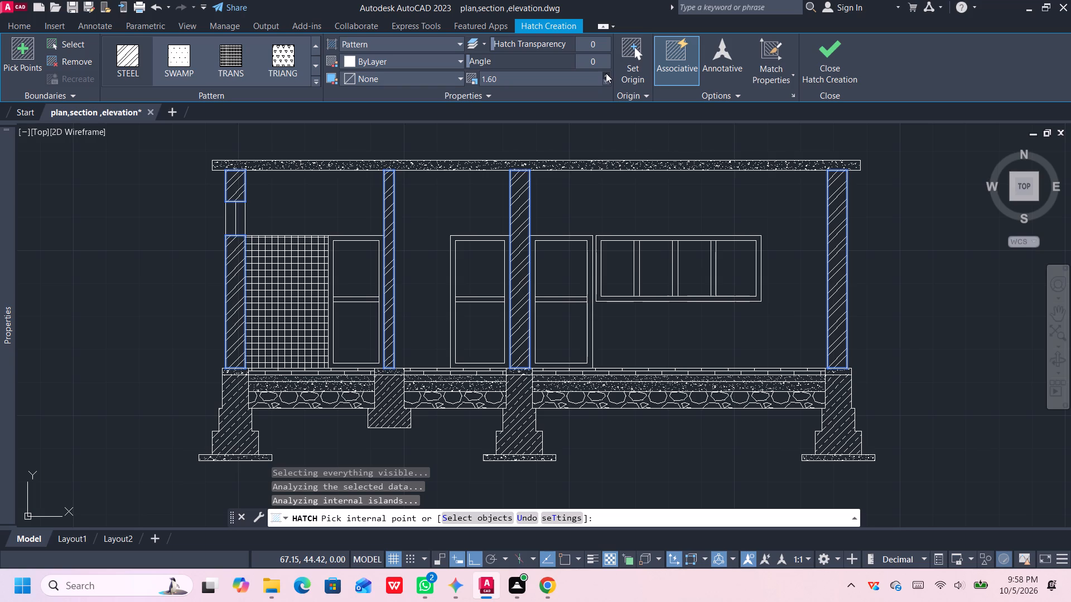
key("space")
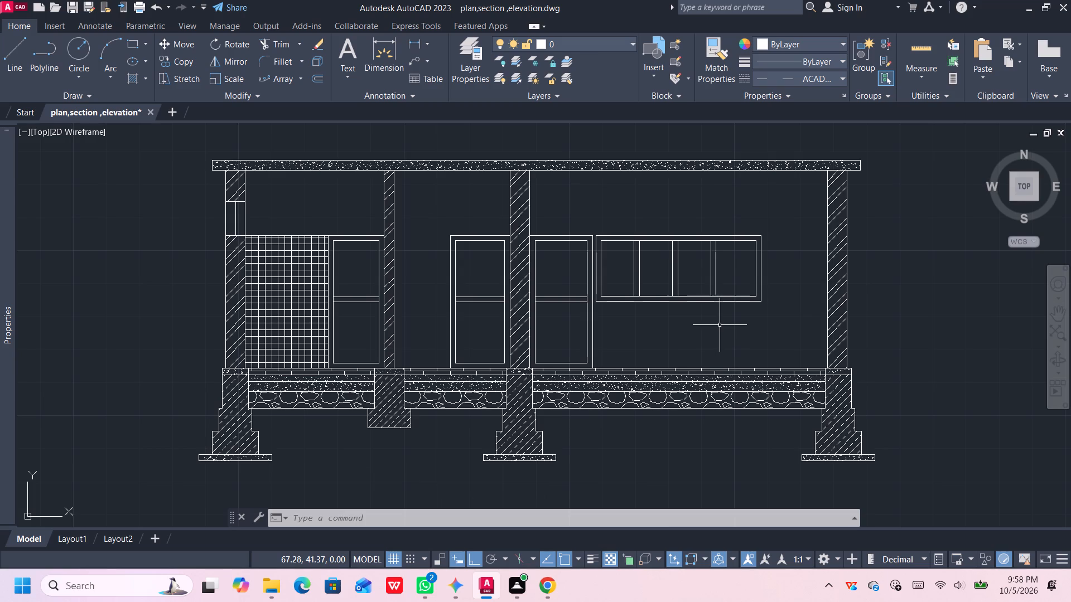
Add a multileader labelled "Dado" pointing to the NET-hatched wall panel, with its text outside the leftmost column.
middle_click_drag(736, 390, 556, 385)
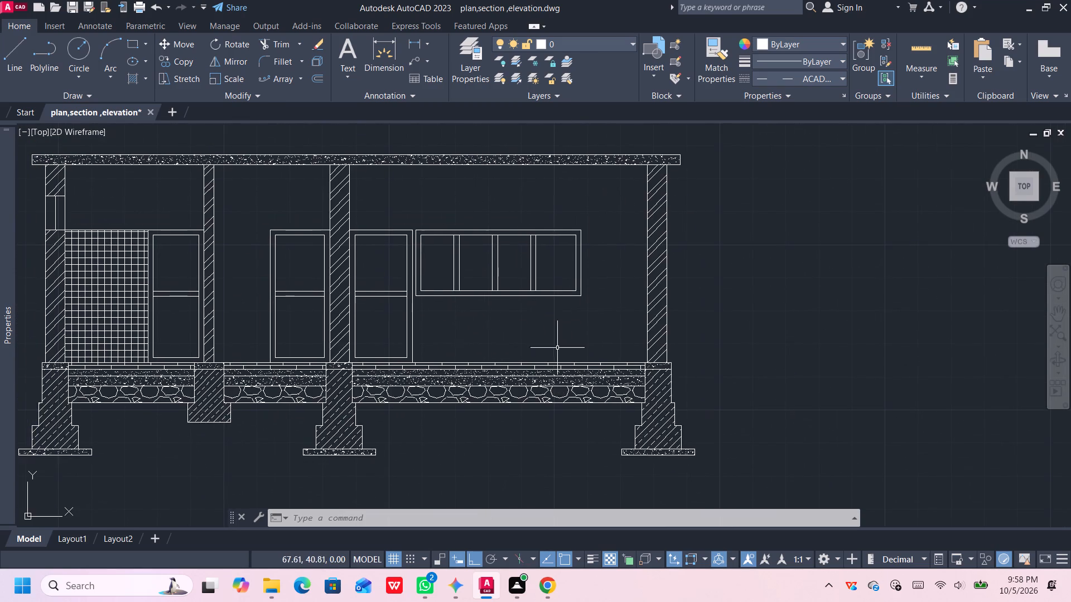
scroll(550, 333, "down", 1)
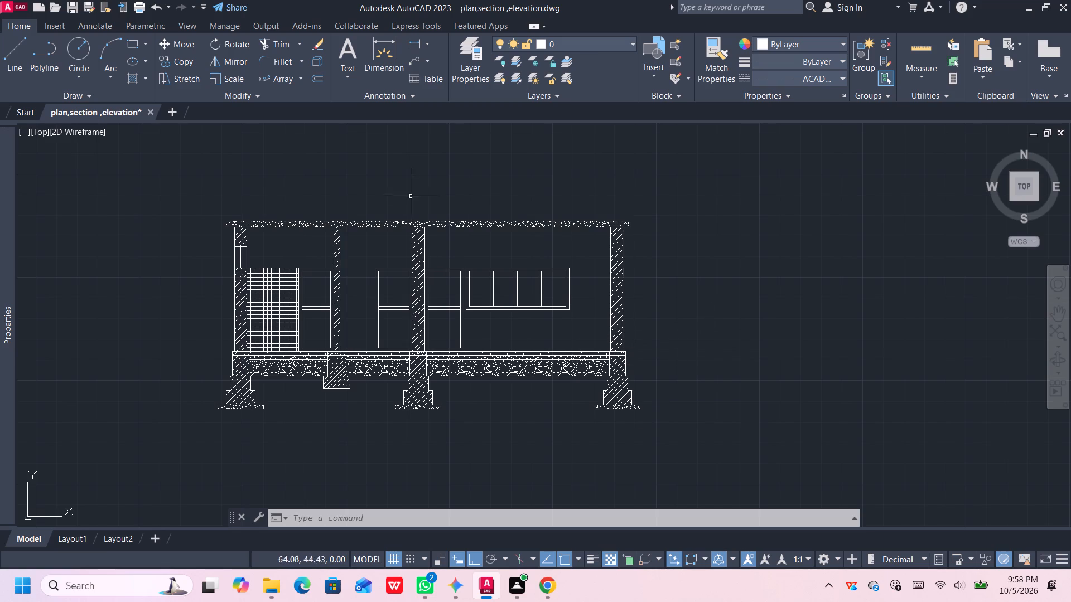
left_click(409, 59)
middle_click_drag(260, 284, 334, 281)
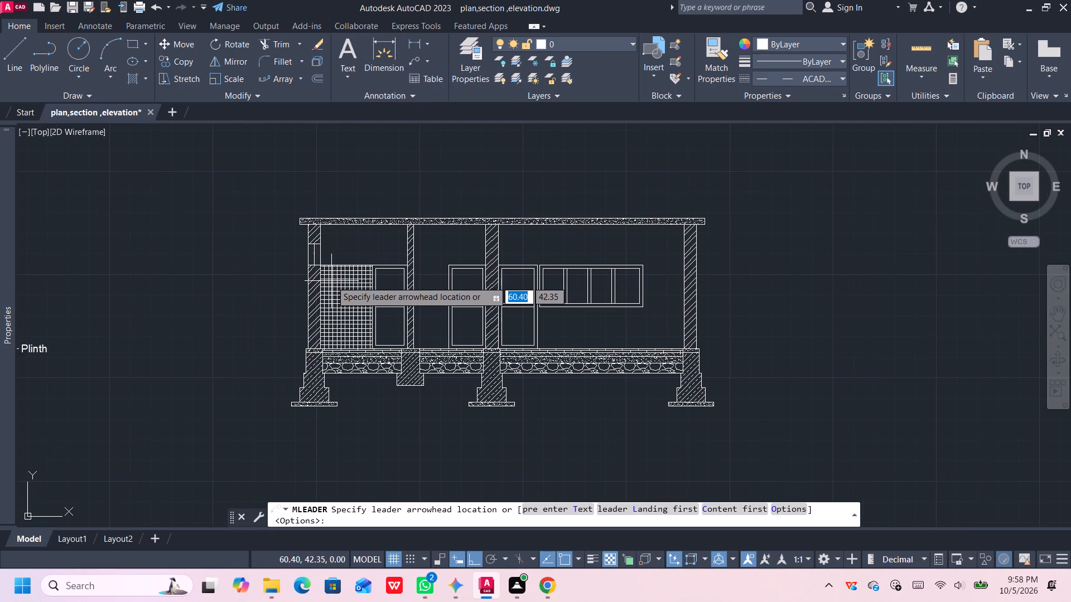
left_click(331, 282)
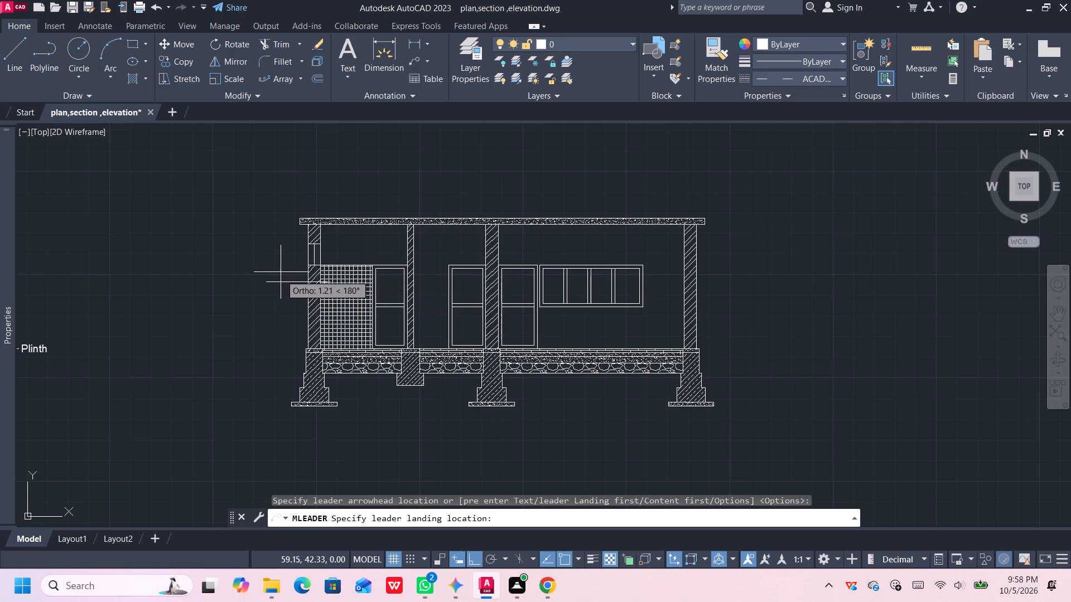
scroll(281, 287, "up", 1)
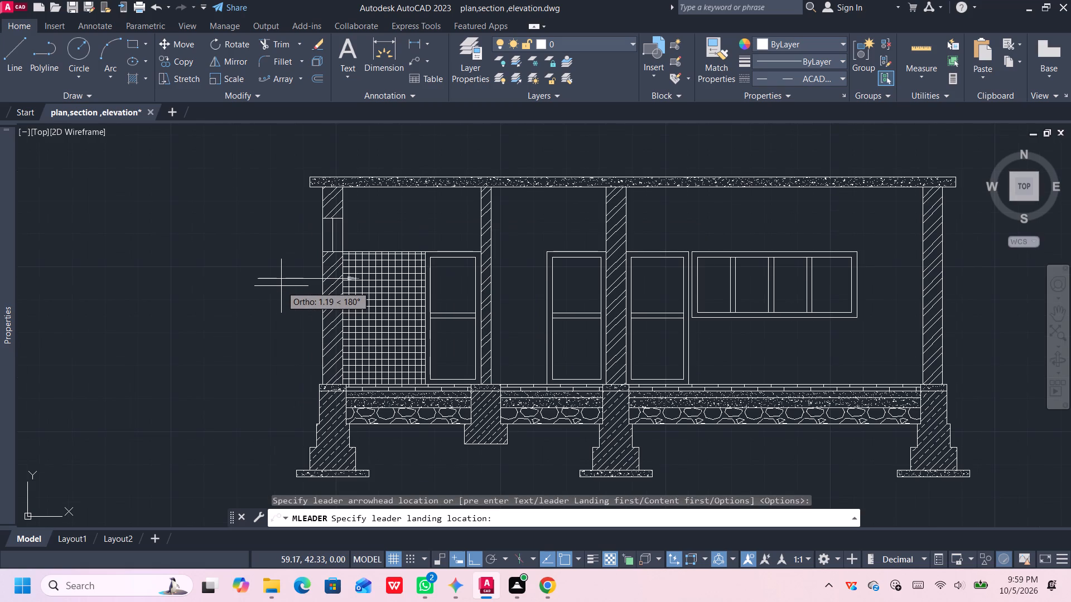
left_click(310, 288)
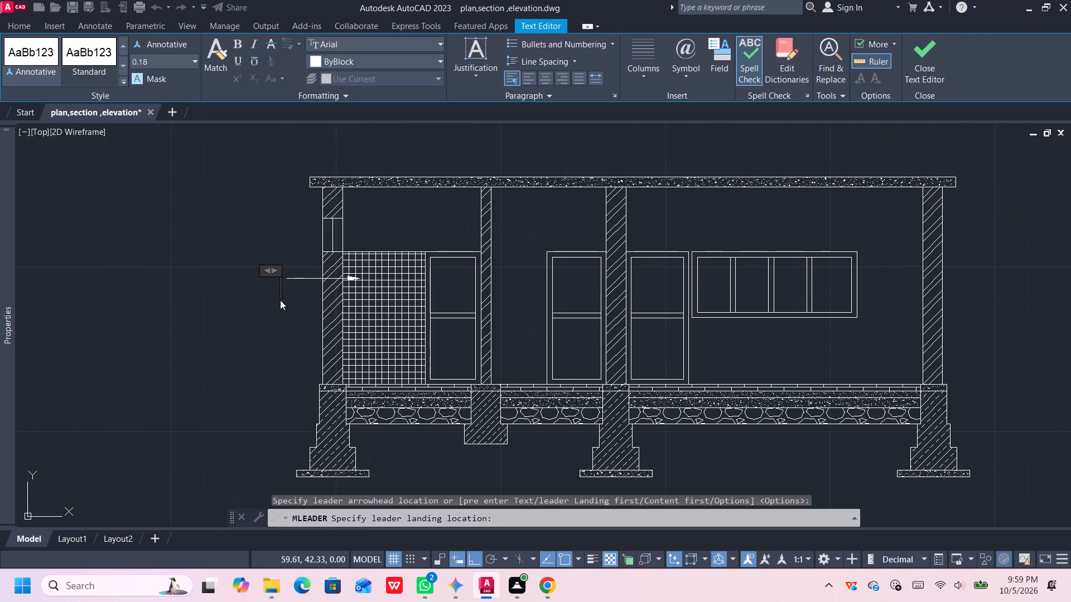
key("d")
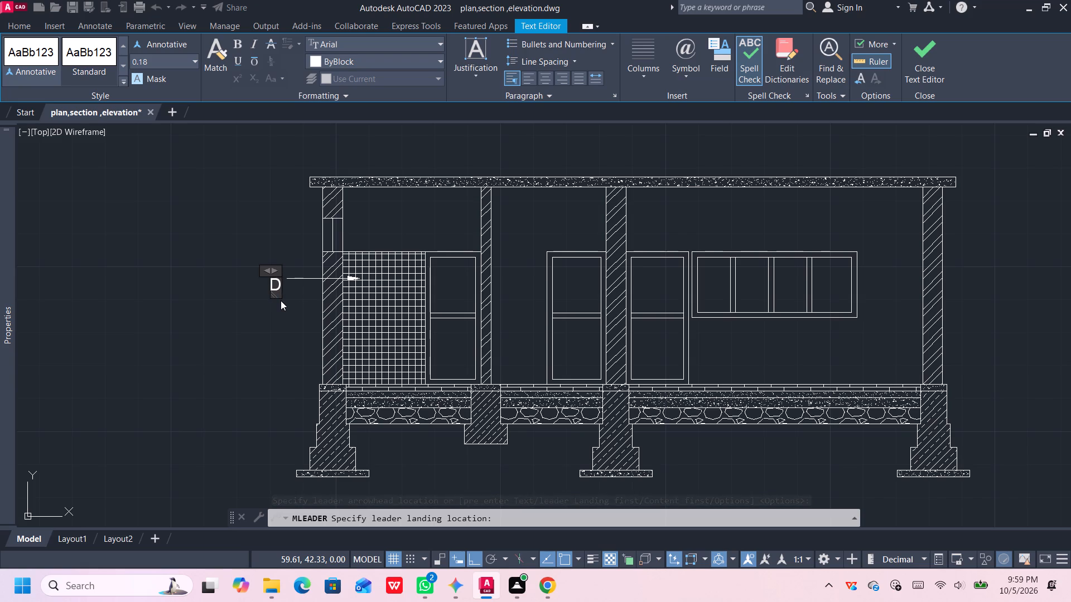
type("ado")
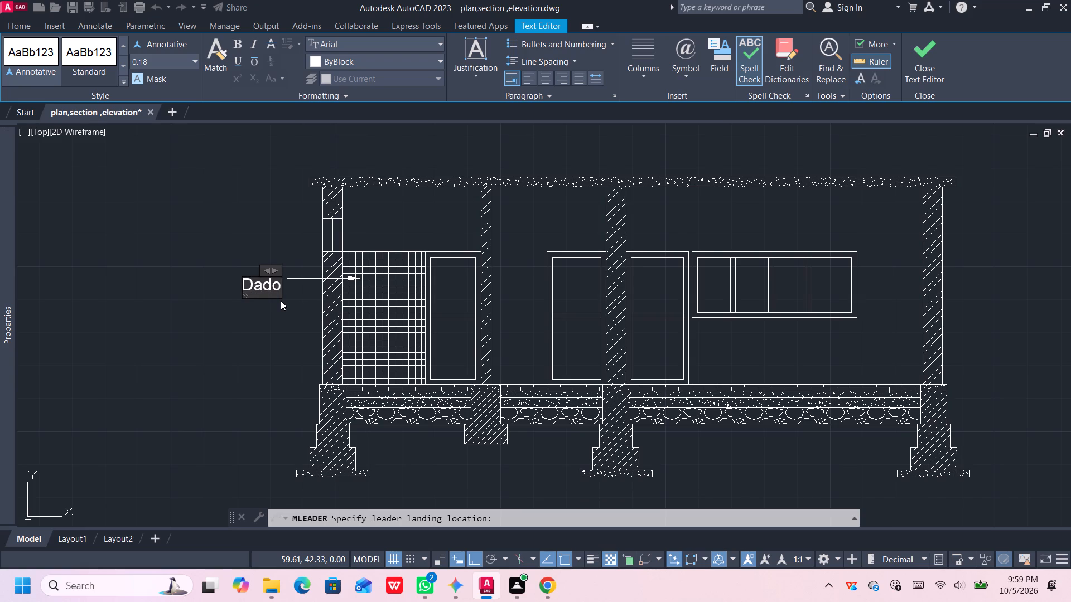
left_click(279, 313)
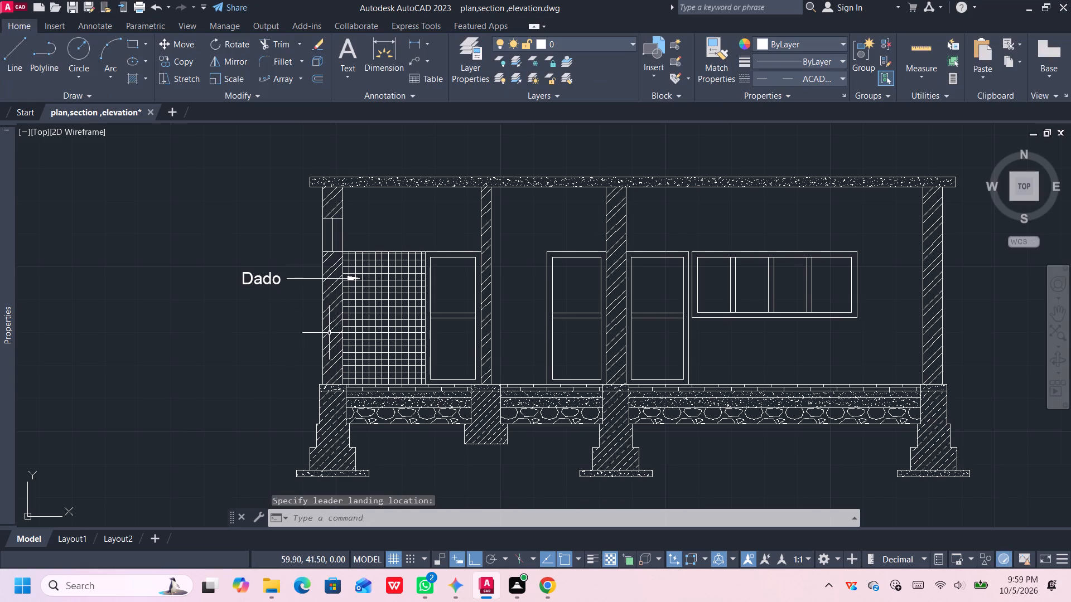
Add a multileader labelled "B B" pointing to the upper part of the rightmost column, with its text outside the building.
scroll(520, 338, "down", 1)
middle_click_drag(520, 336, 266, 334)
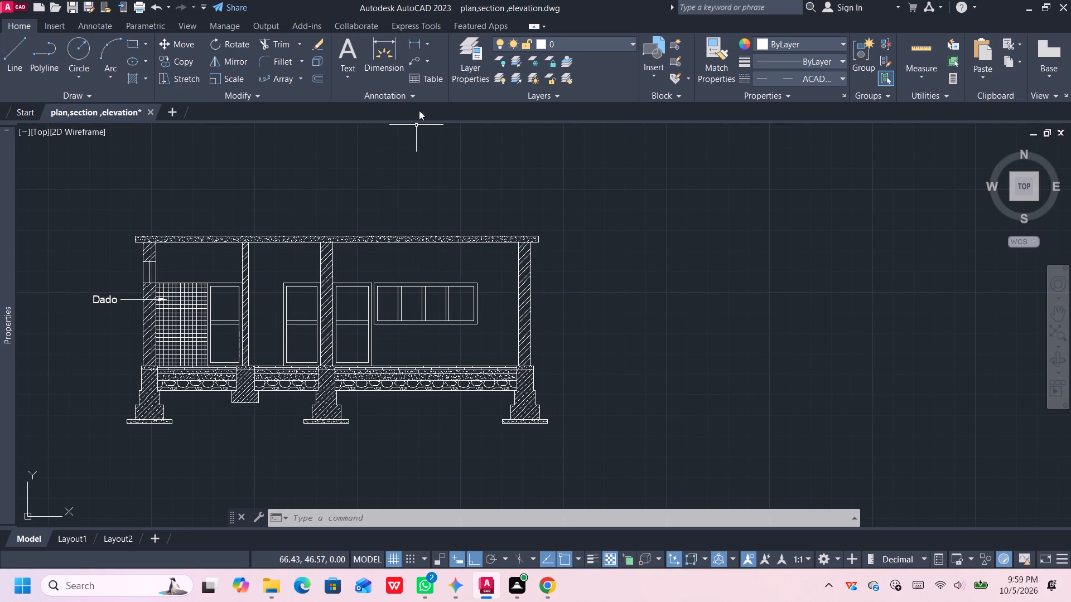
left_click(414, 58)
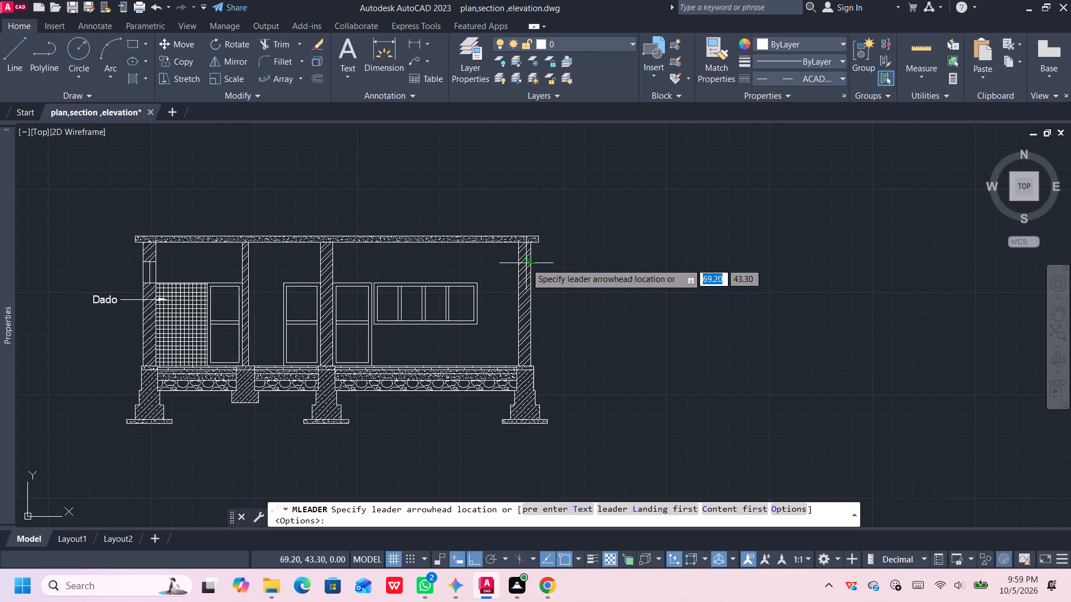
left_click(530, 257)
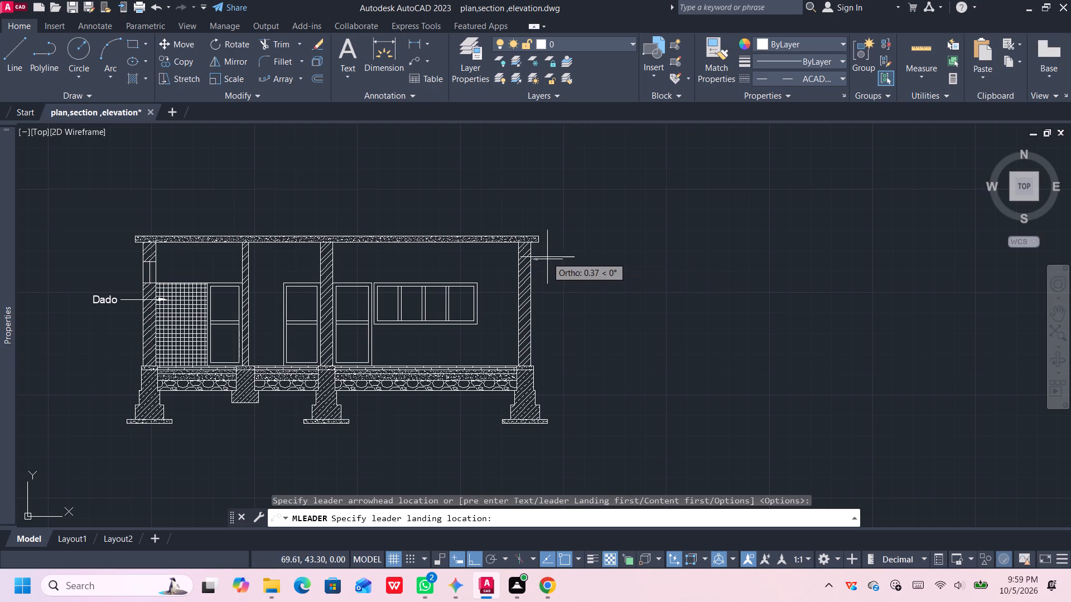
left_click(544, 258)
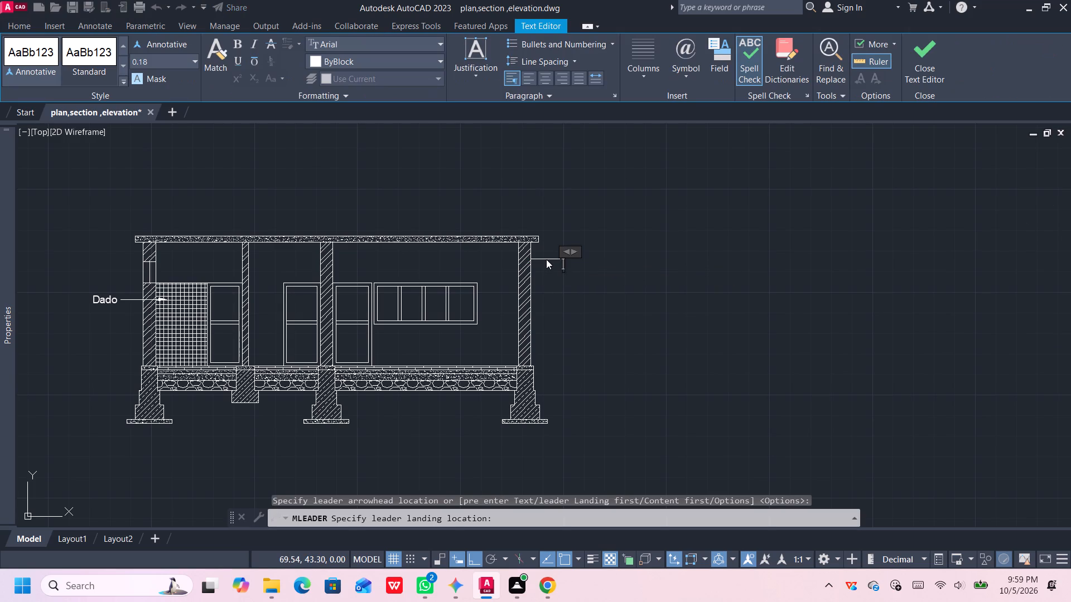
key("b")
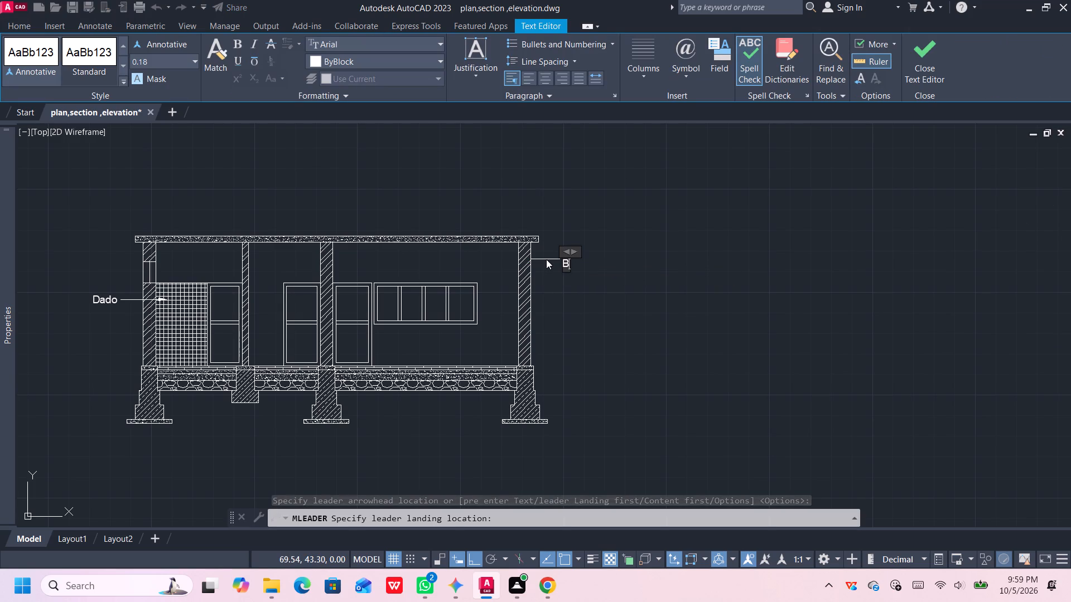
key("space")
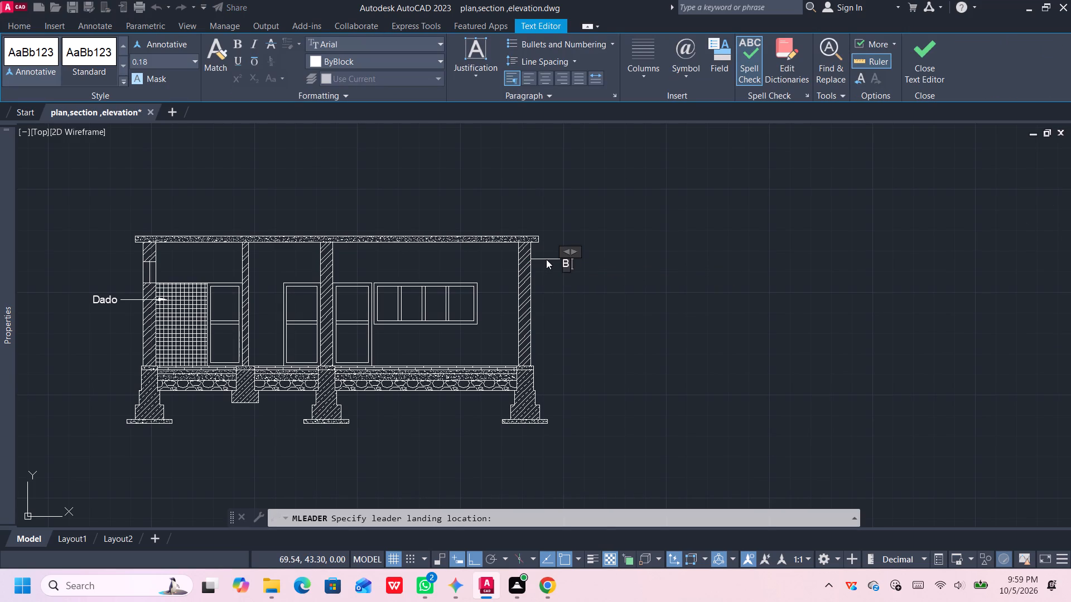
key("b")
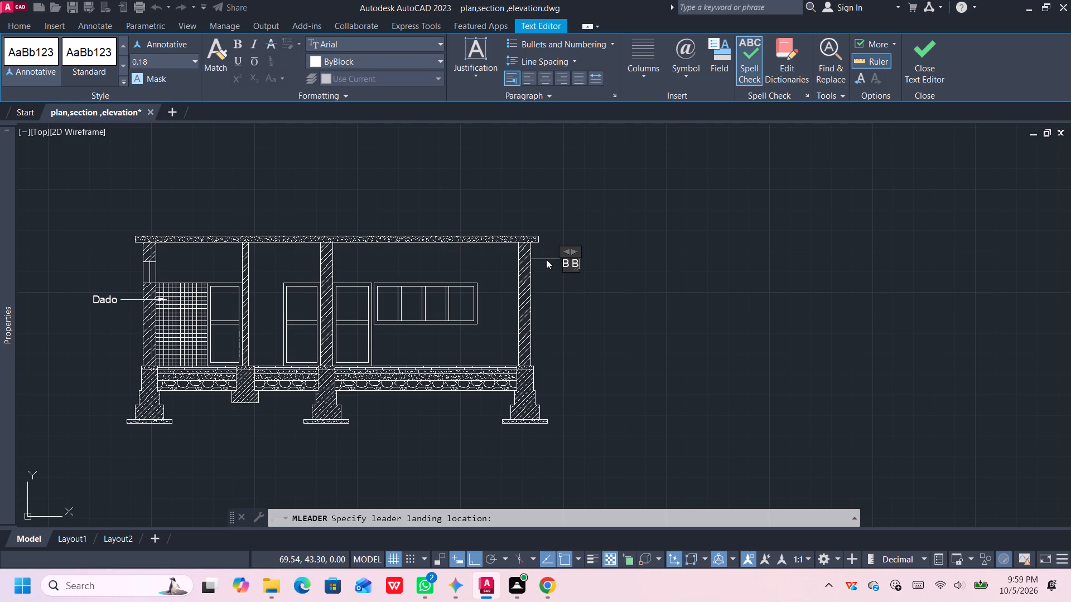
left_click(550, 270)
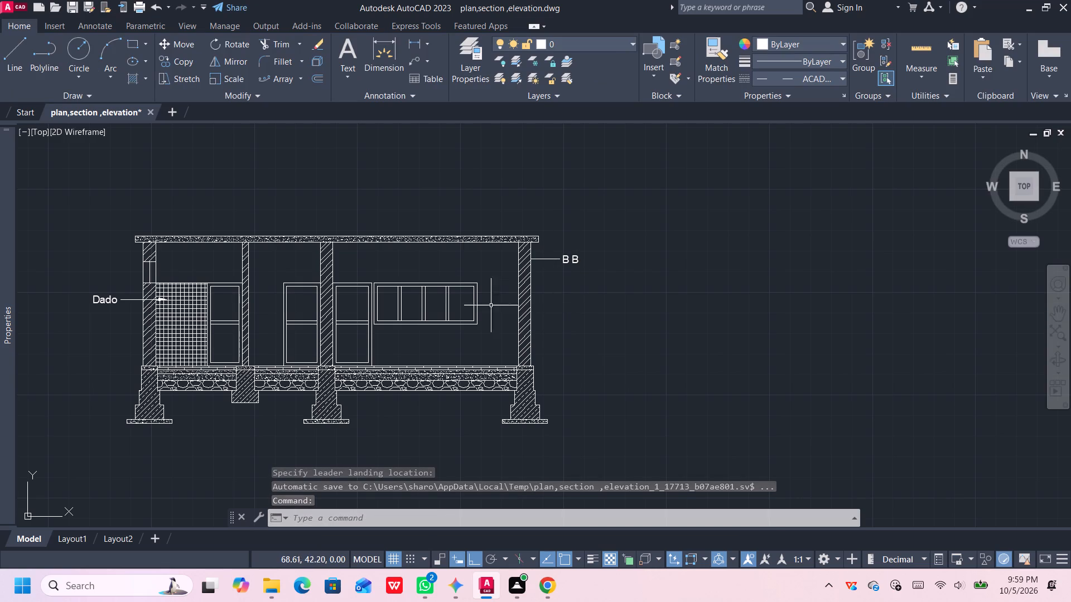
Add a multileader labelled "Tiles" pointing to the top floor layer, with Ortho off and an angled leader landing outside the rightmost column.
left_click(413, 56)
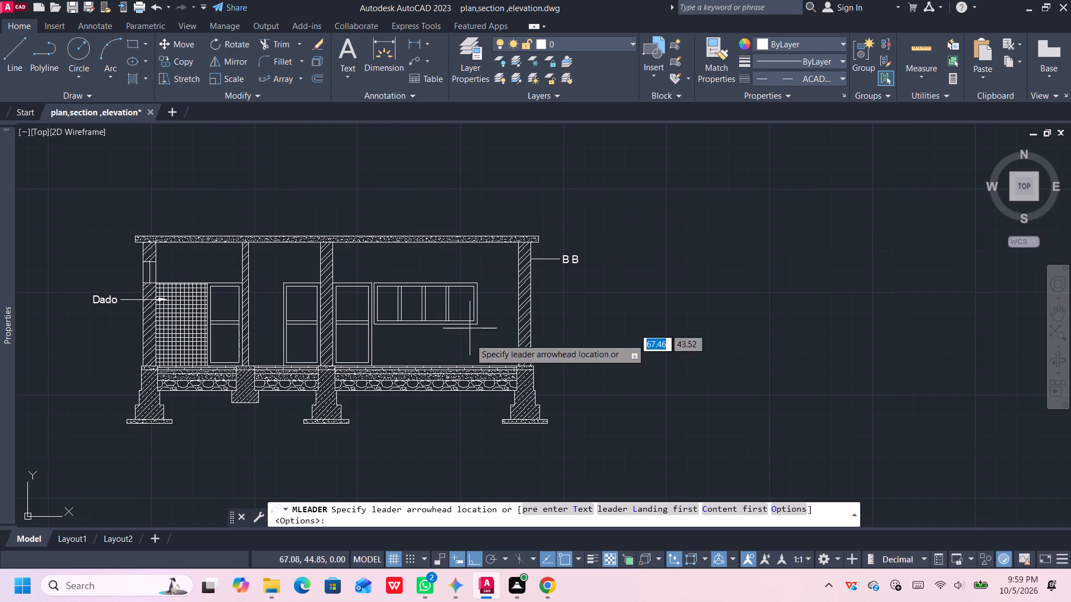
scroll(468, 364, "up", 3)
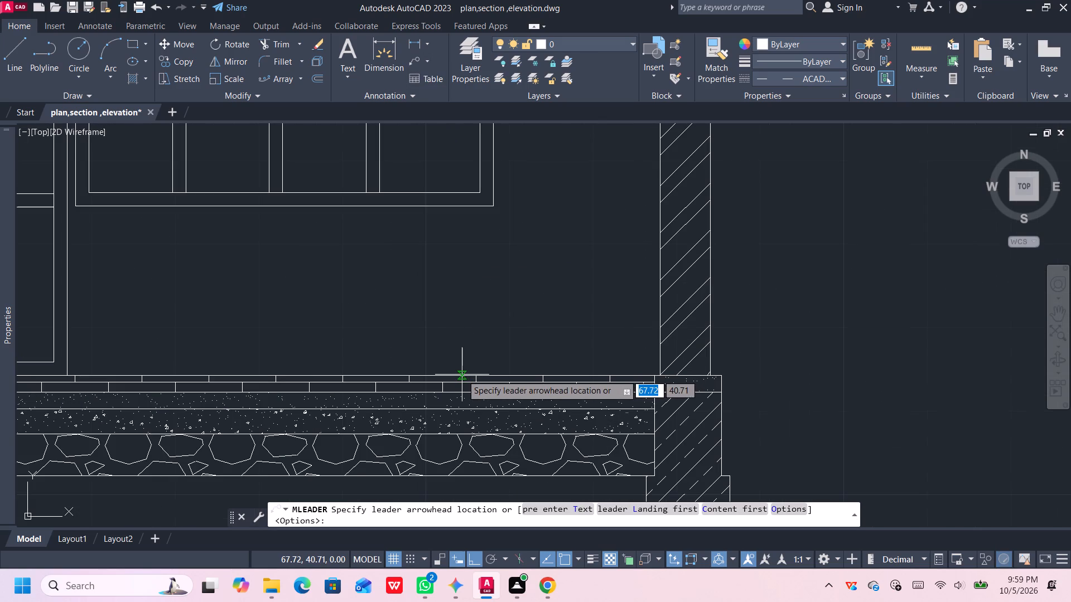
left_click(462, 375)
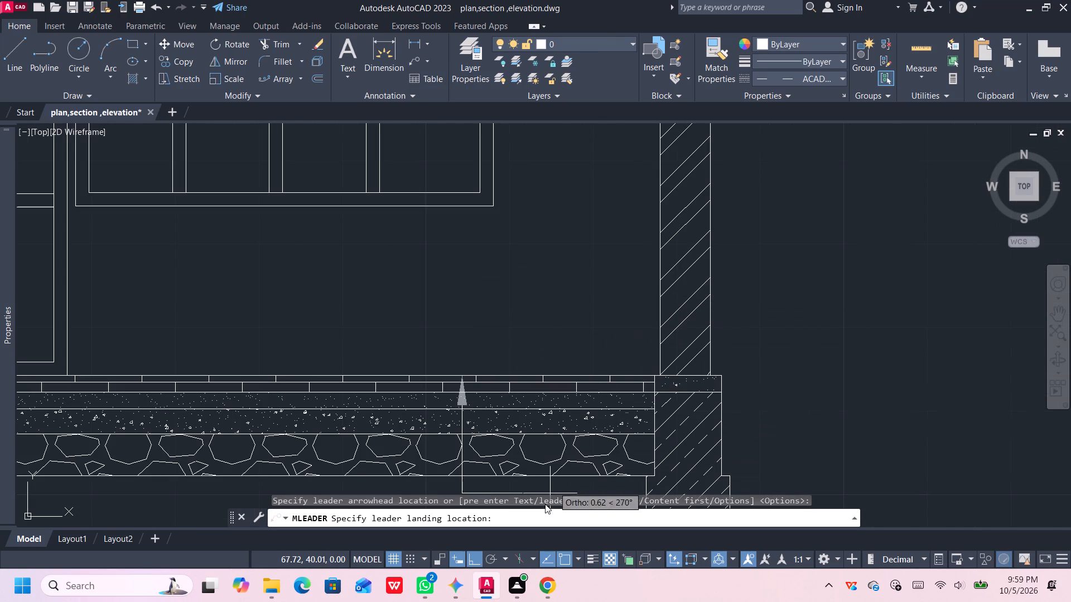
left_click(476, 560)
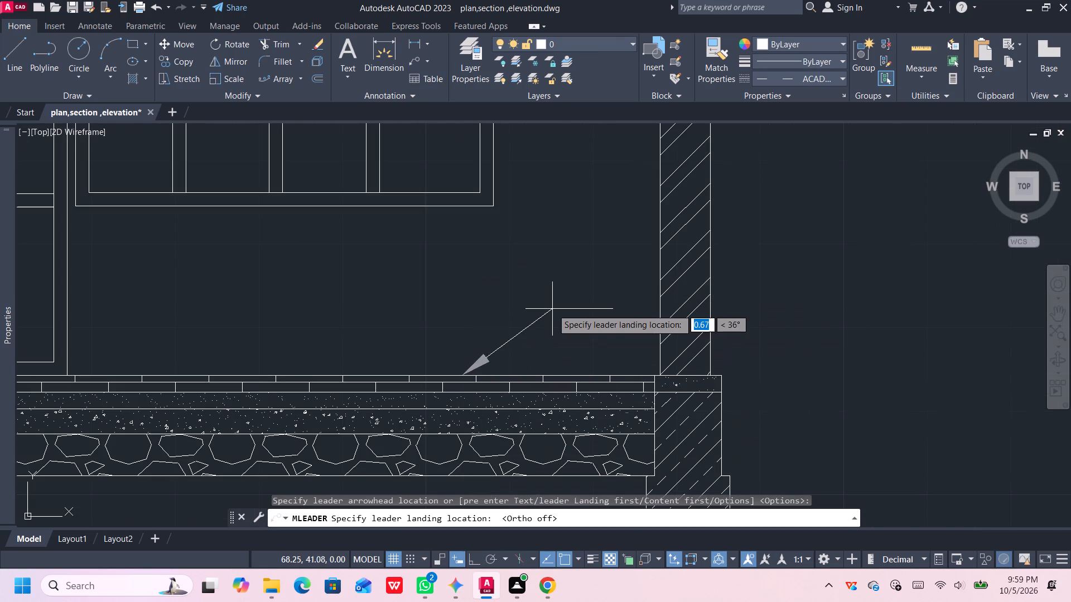
scroll(551, 303, "down", 3)
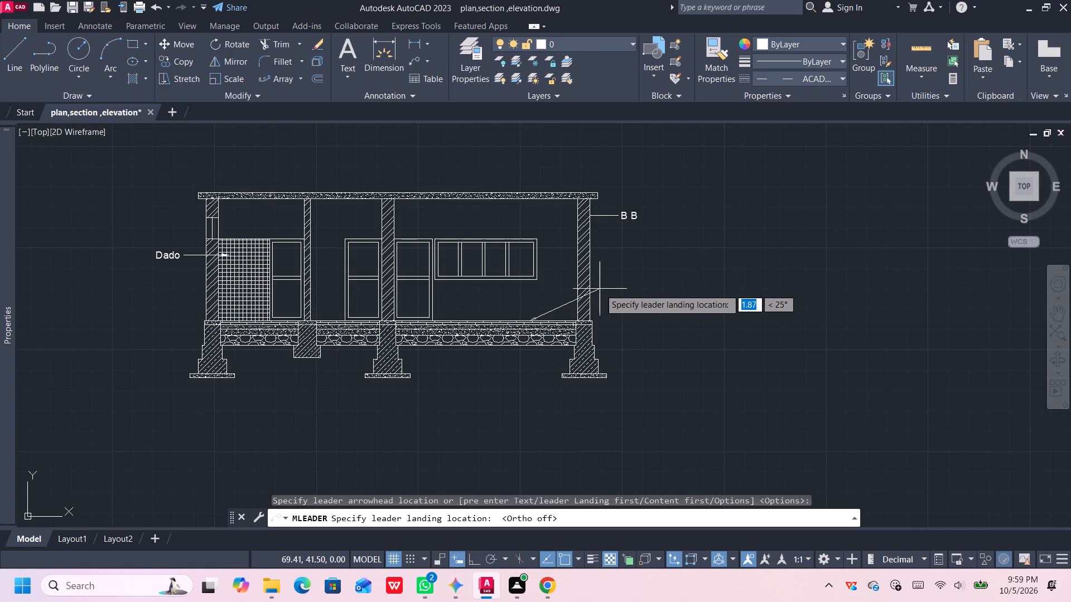
left_click(600, 289)
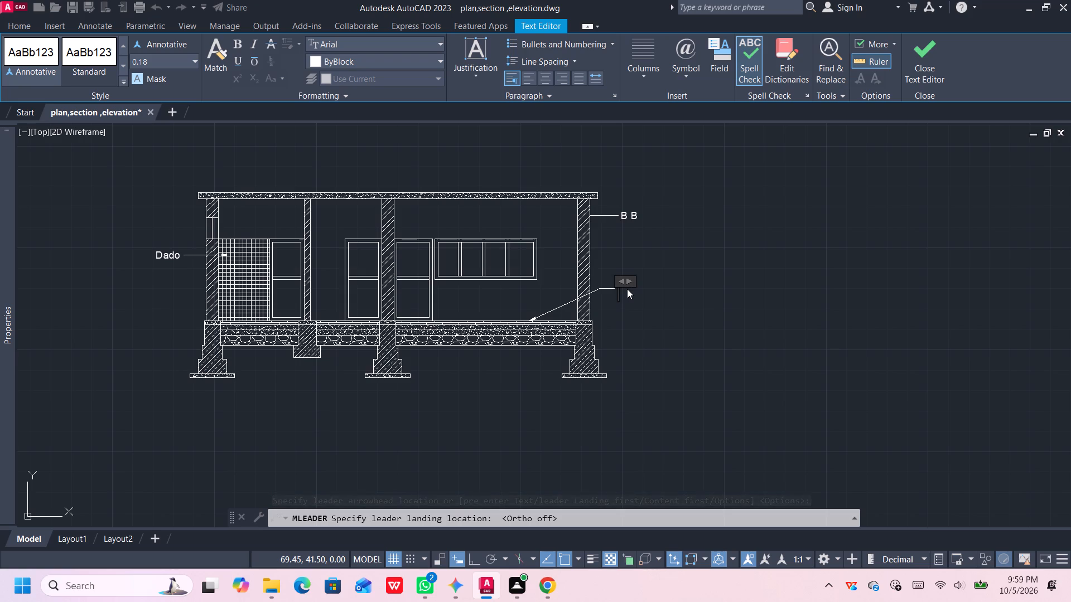
key("t")
type("iles")
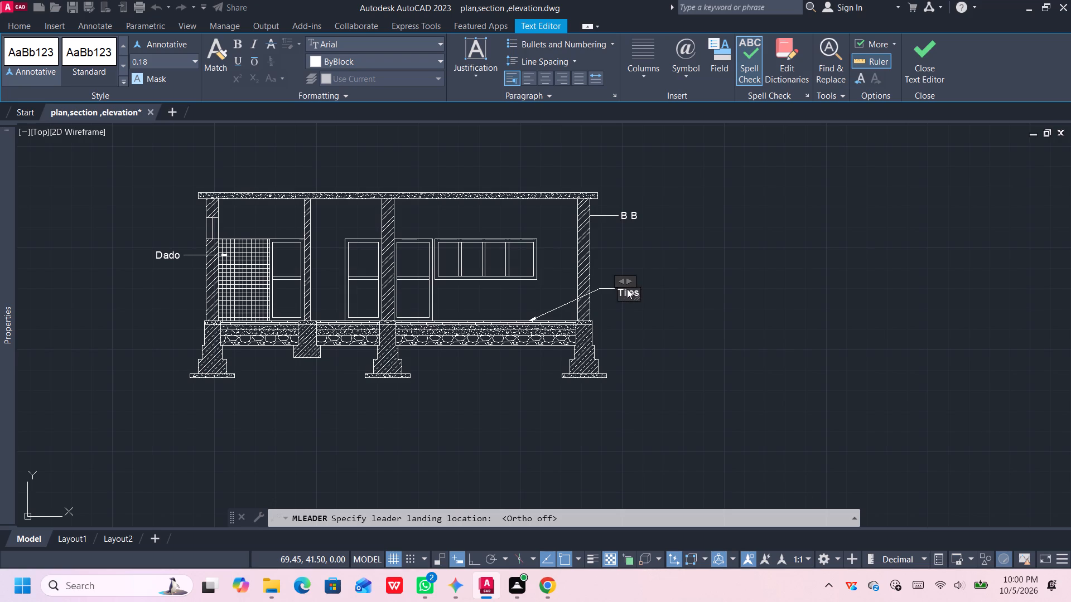
left_click(624, 324)
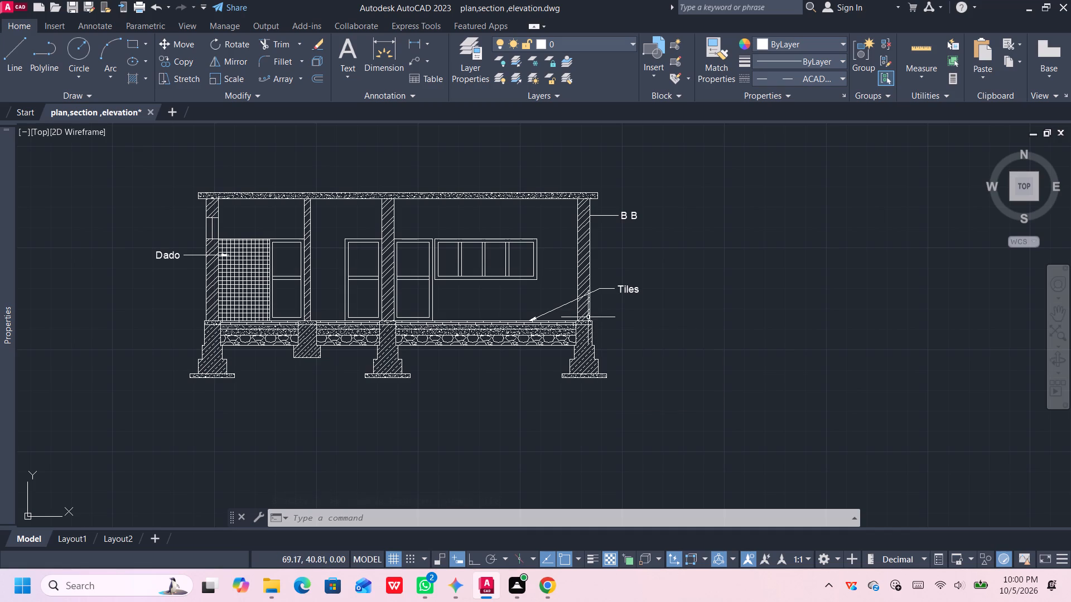
Add an angled multileader labelled "Coping" pointing to the thin concrete block between the rightmost column and its foundation.
scroll(588, 317, "up", 2)
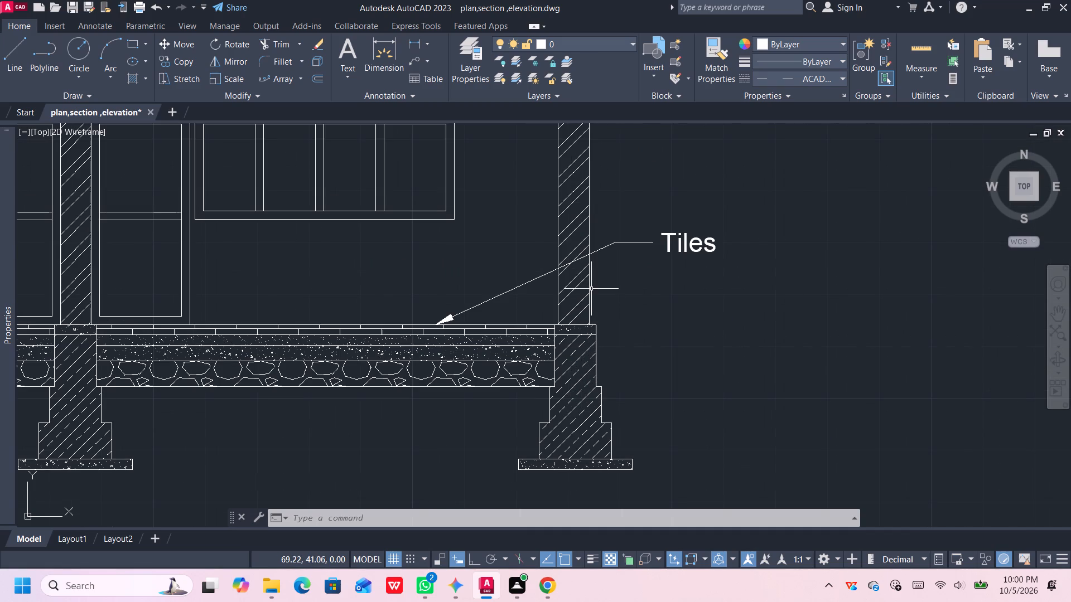
left_click(412, 64)
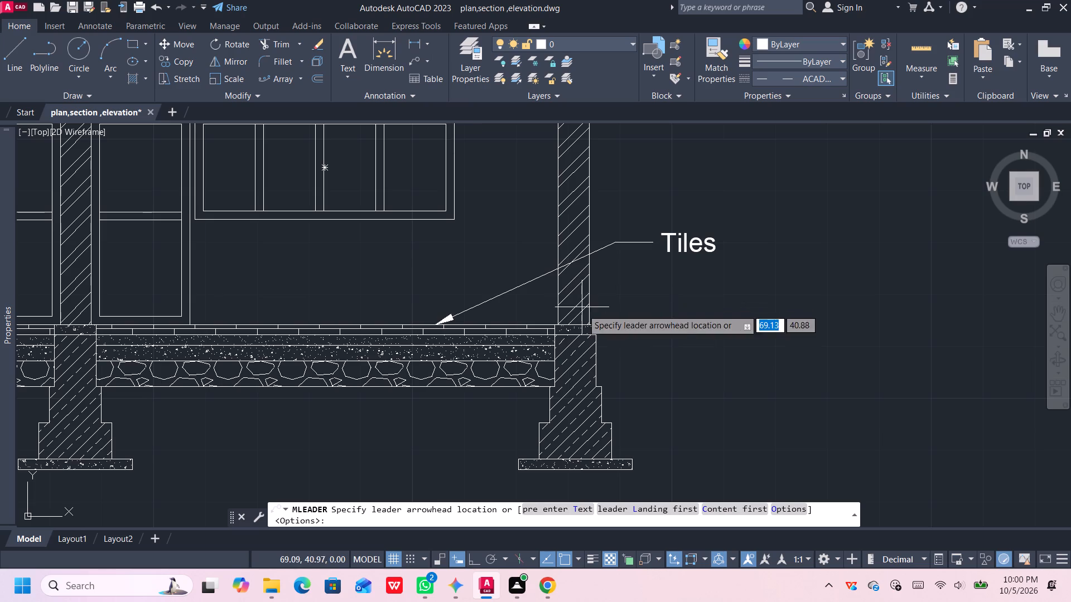
left_click(572, 334)
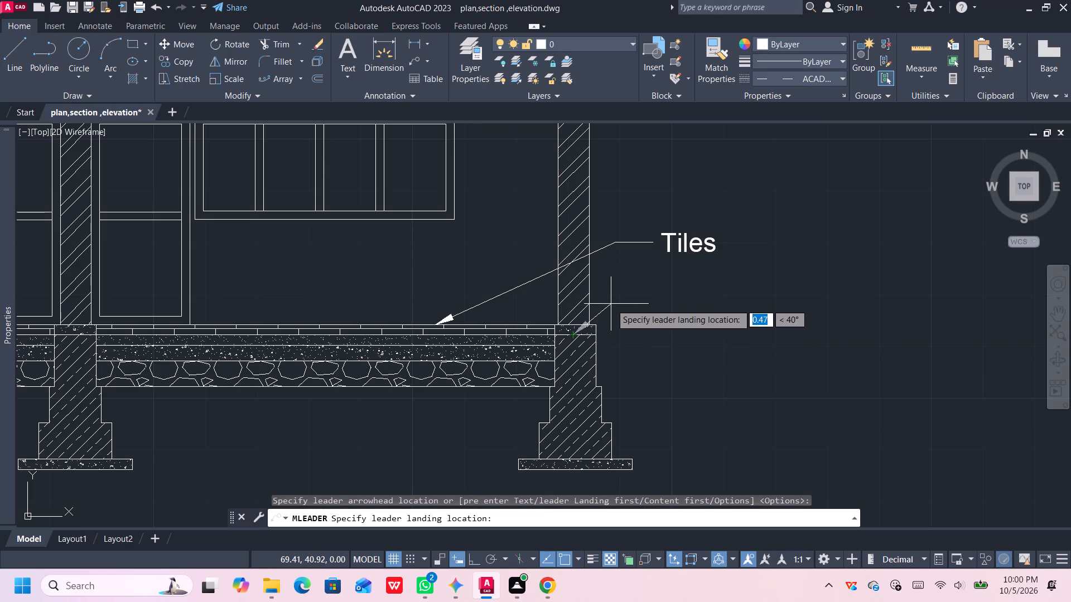
left_click(610, 303)
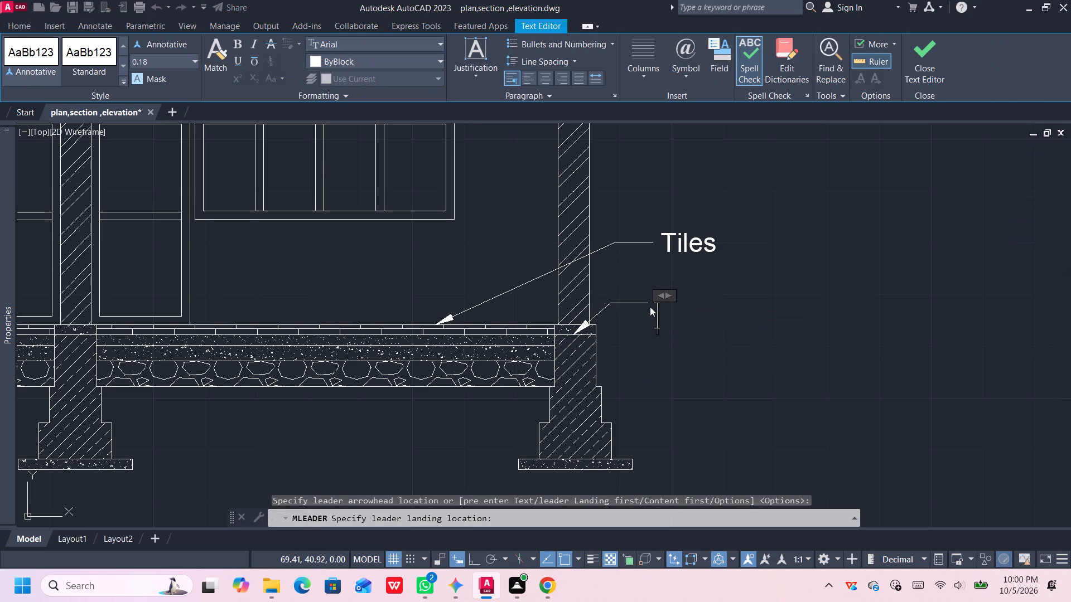
key("c")
type("oping")
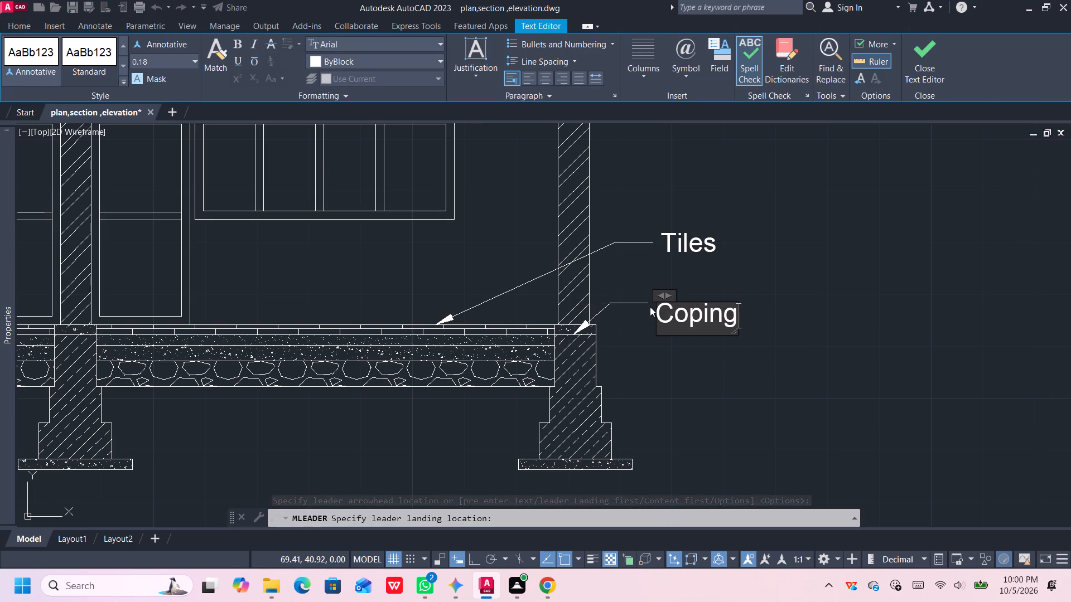
left_click(660, 352)
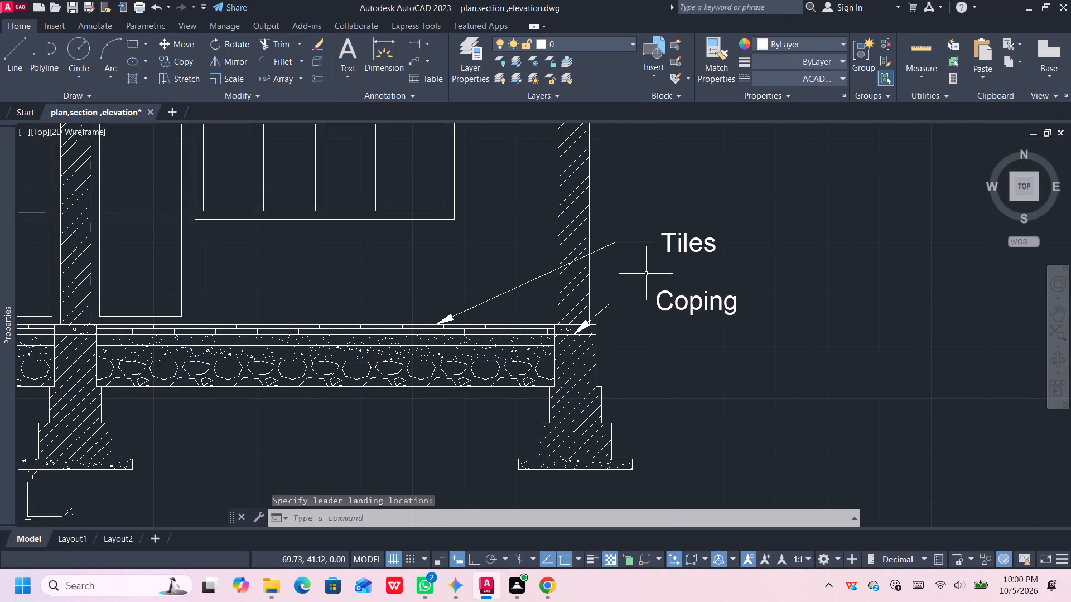
Add a nearly horizontal multileader labelled "Sand bed" pointing to the dotted layer beneath the tiles, with its text below Coping.
left_click(411, 59)
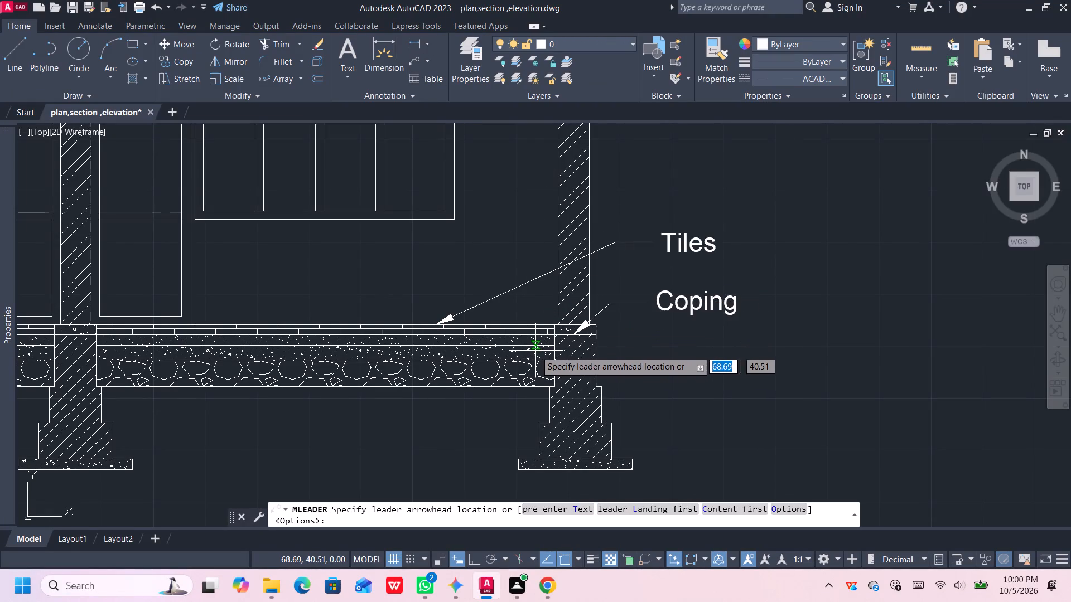
scroll(532, 341, "up", 1)
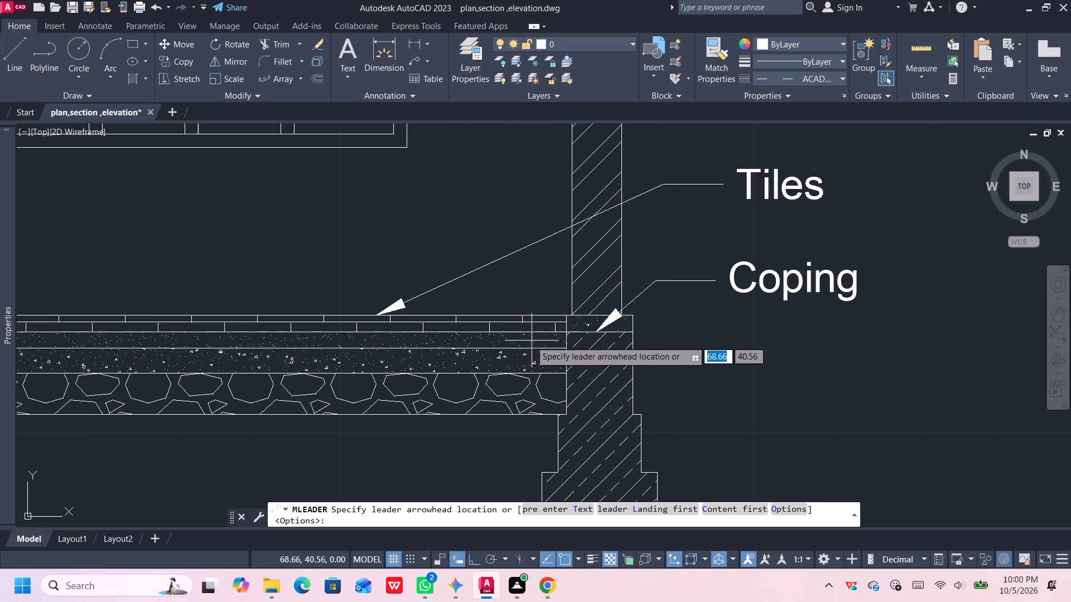
scroll(521, 341, "up", 4)
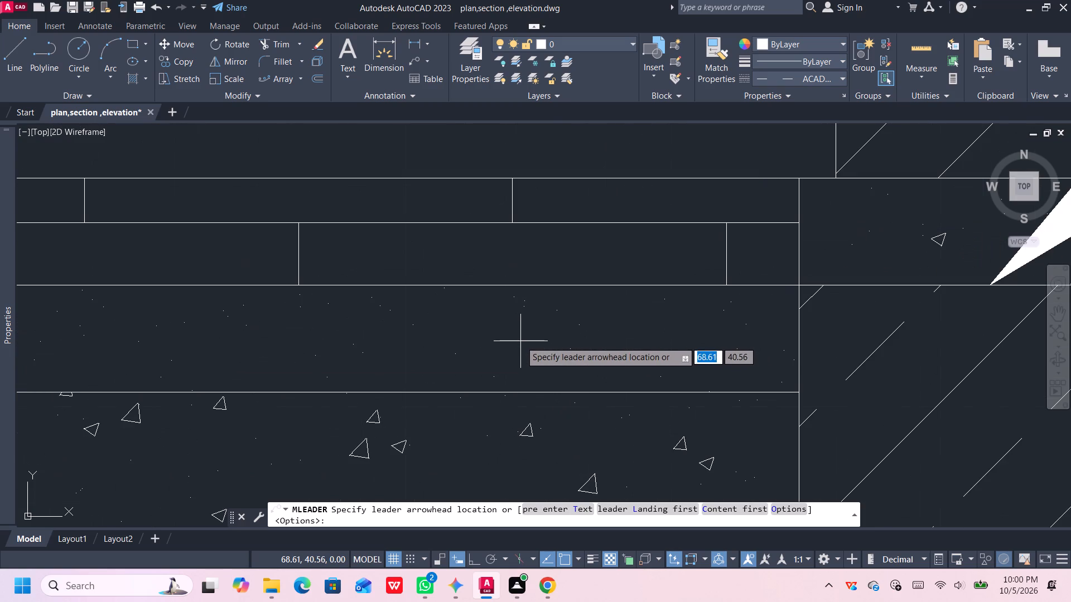
left_click(520, 341)
scroll(819, 352, "down", 5)
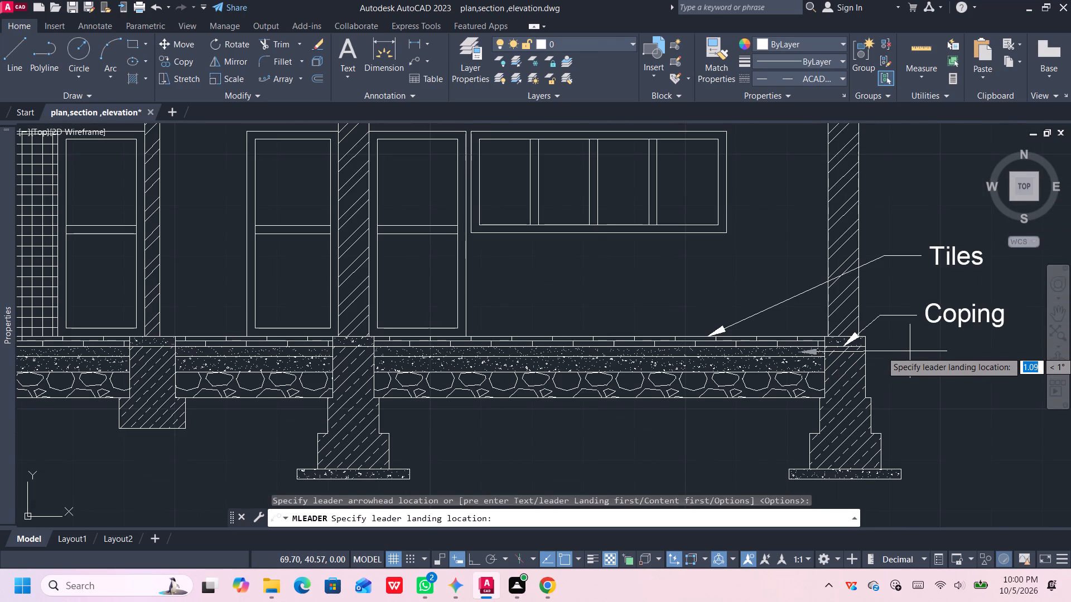
scroll(910, 351, "up", 1)
middle_click_drag(909, 350, 730, 334)
scroll(730, 334, "up", 4)
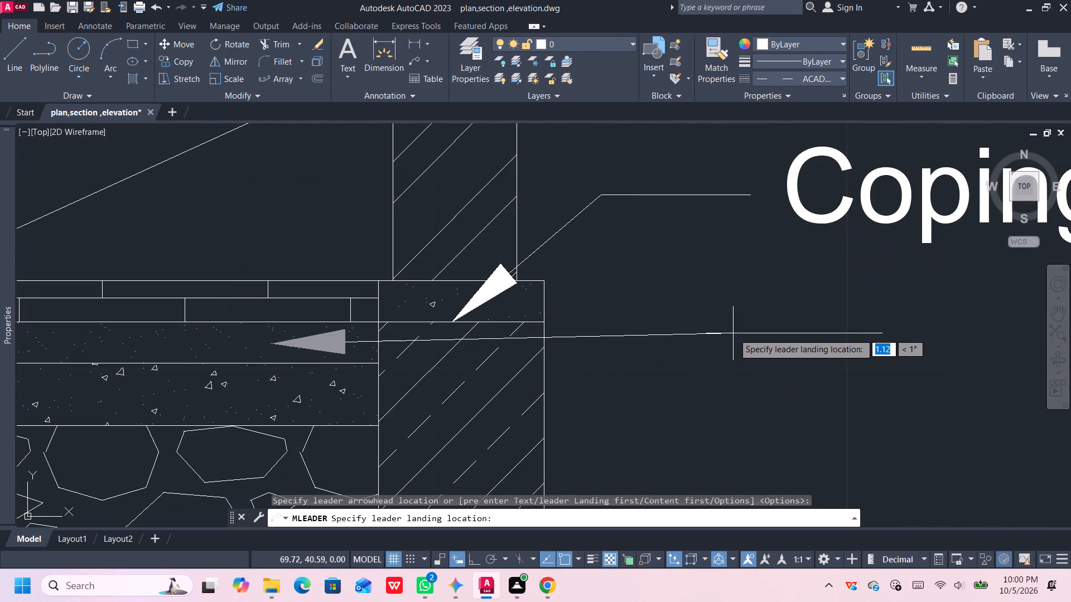
left_click(745, 337)
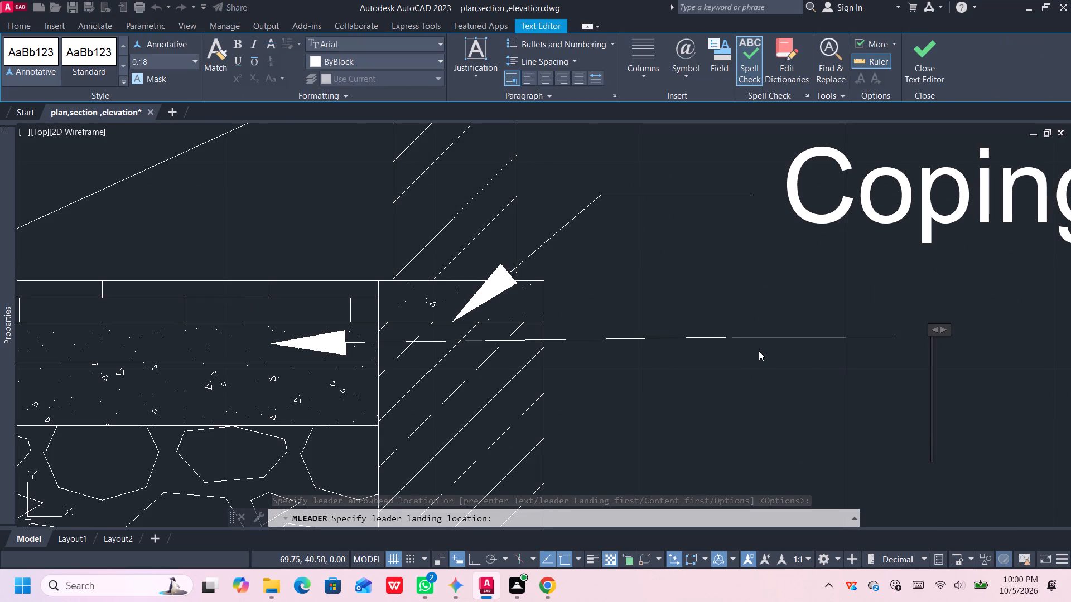
key("s")
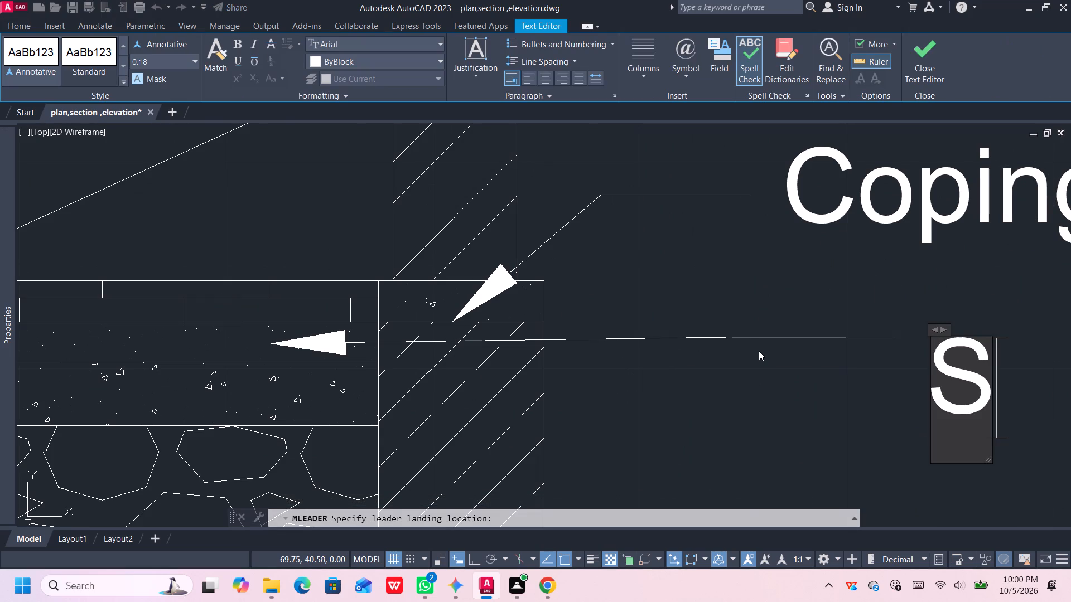
type("and")
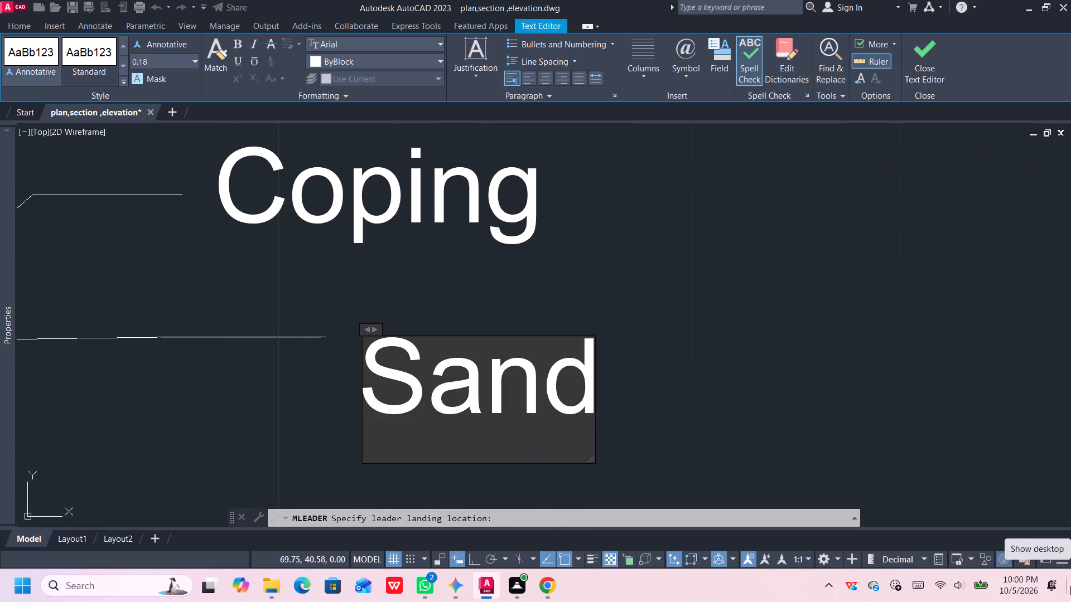
key("space")
type("bed")
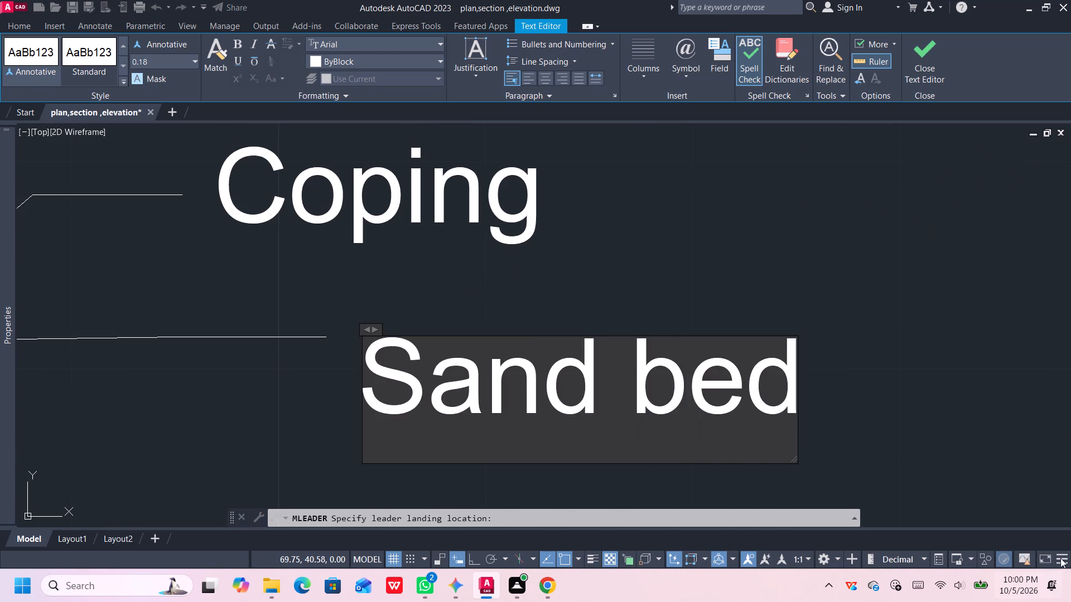
left_click(872, 332)
scroll(860, 359, "down", 6)
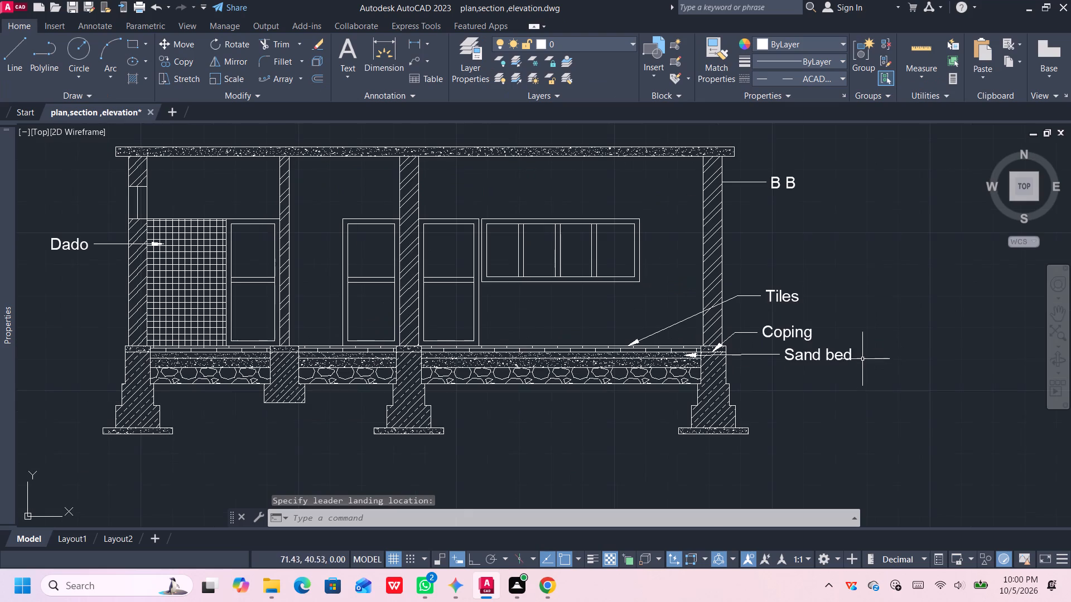
middle_click_drag(836, 420, 856, 386)
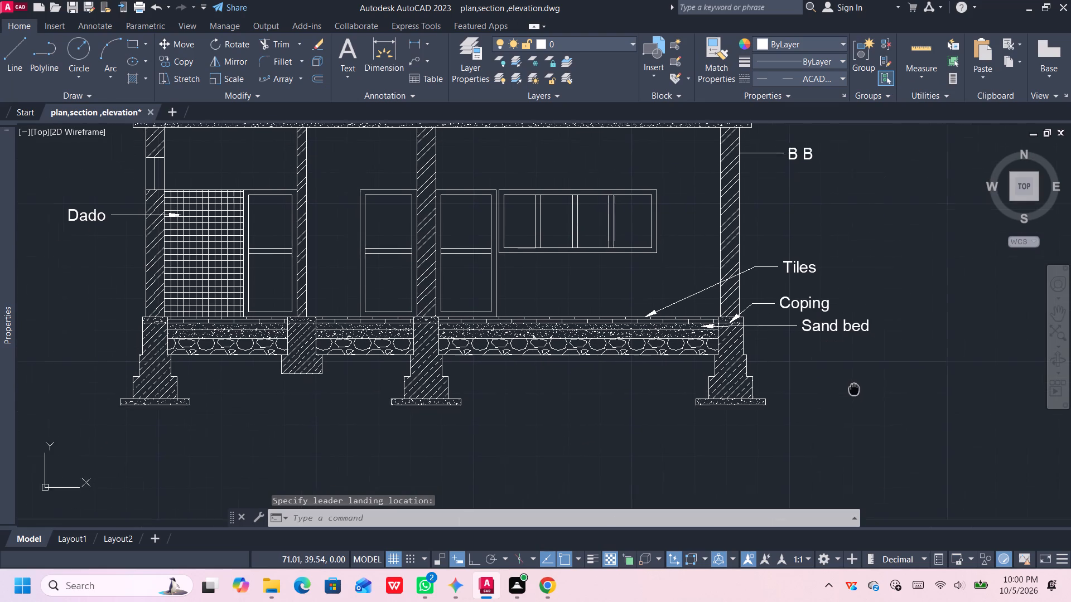
middle_click_drag(856, 386, 870, 371)
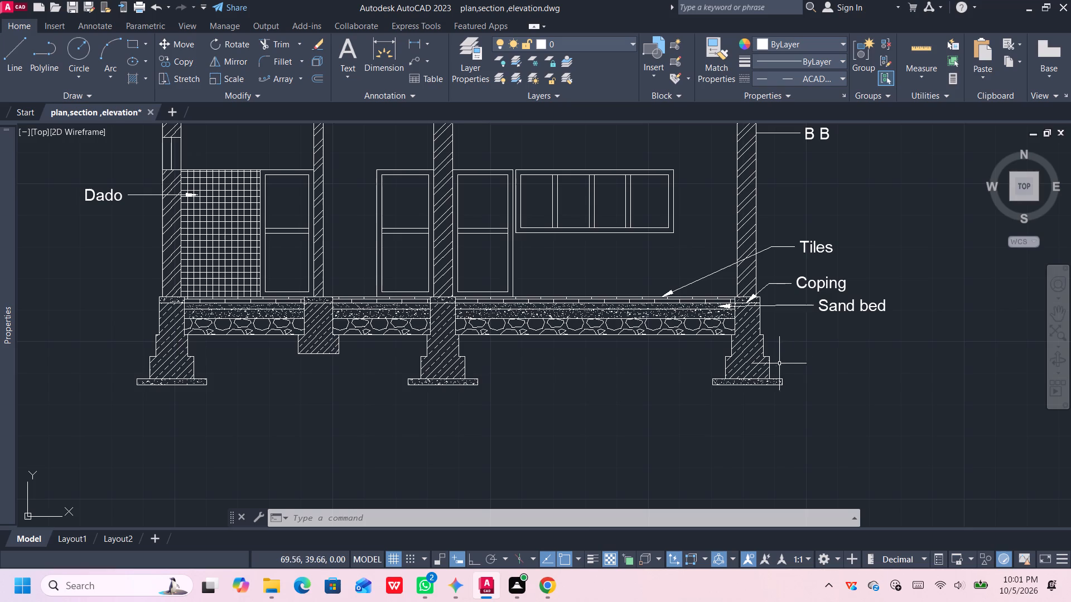
Draw a horizontal ground line about 0.8 long outward from the rightmost foundation, level with the bottom of the stone layer.
middle_click_drag(792, 353, 780, 340)
key("l")
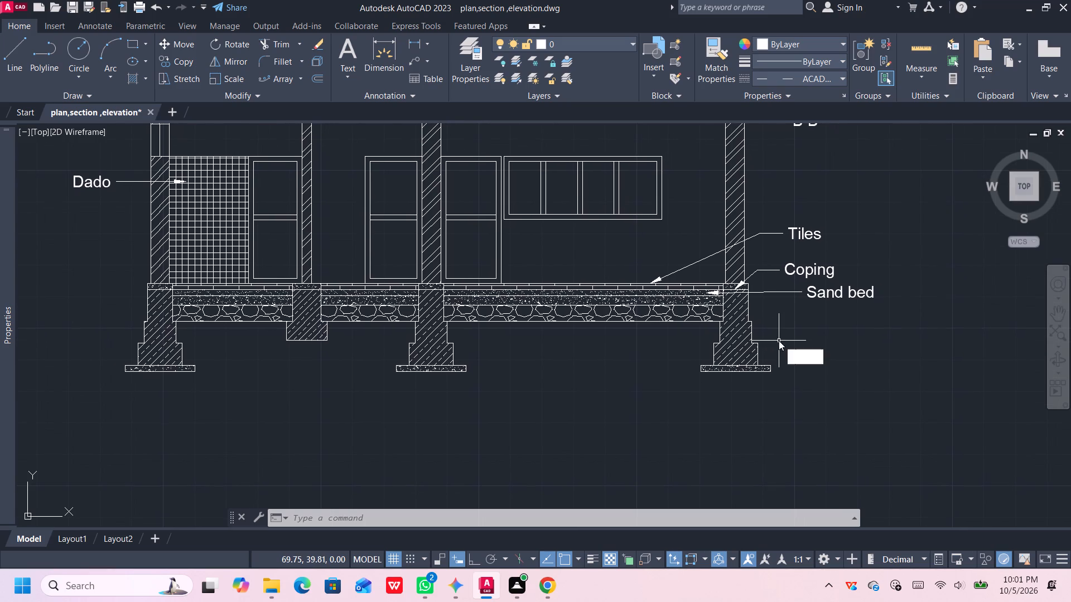
key("Return")
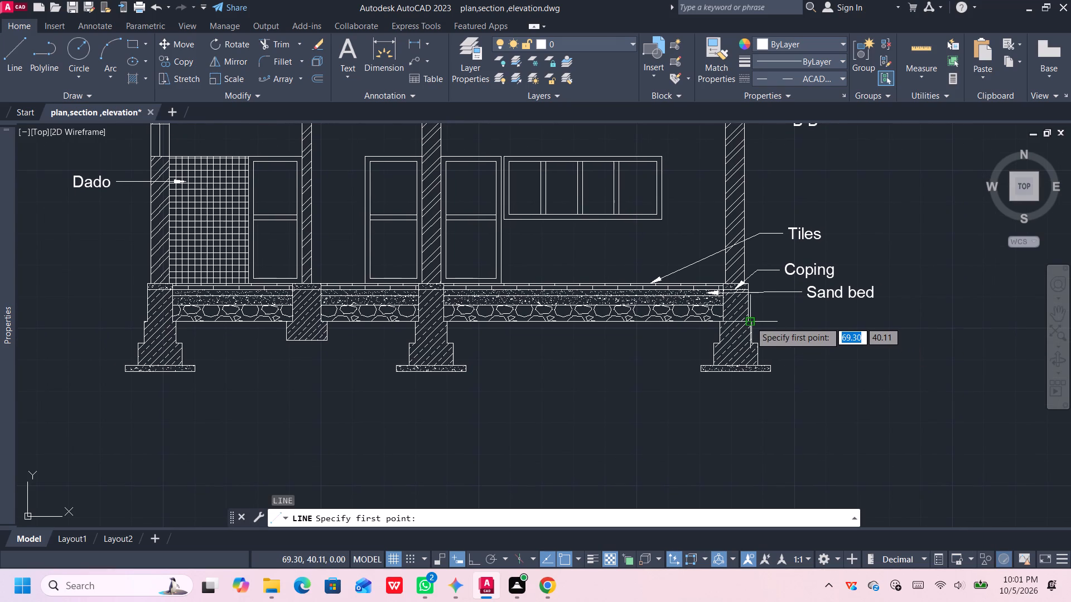
left_click(754, 324)
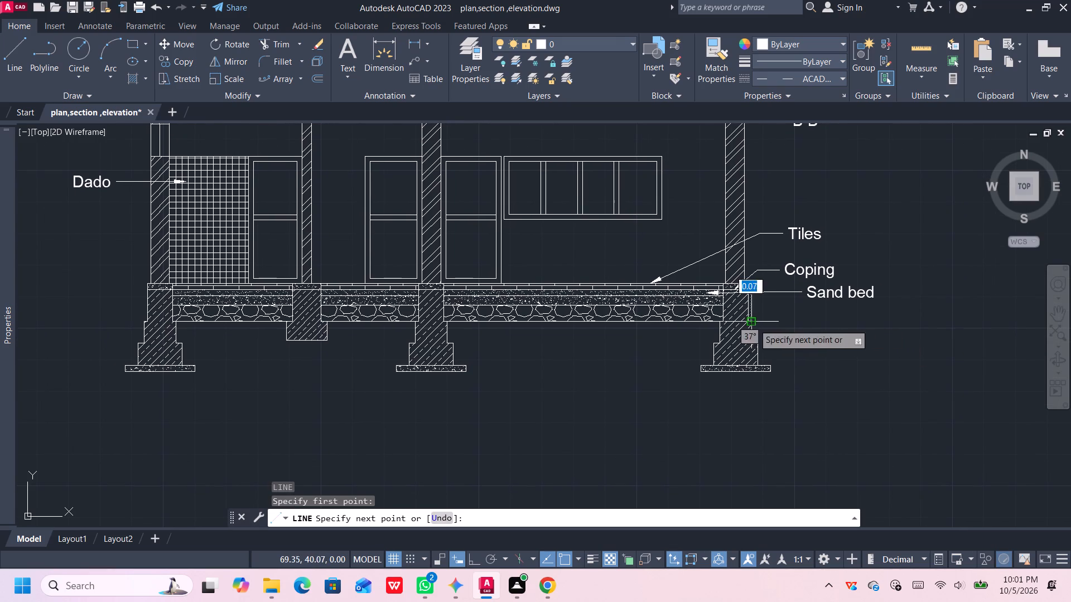
left_click(805, 325)
key("space")
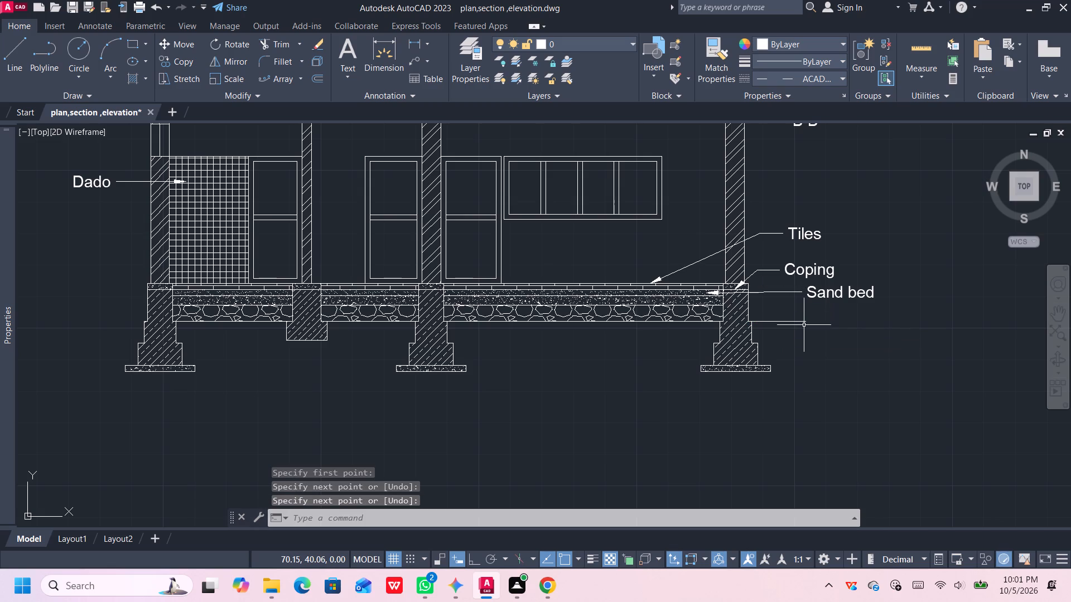
Copy the section mark text "A" from the floor plan and paste it just above the new ground line.
middle_click_drag(790, 323, 790, 331)
scroll(777, 341, "down", 2)
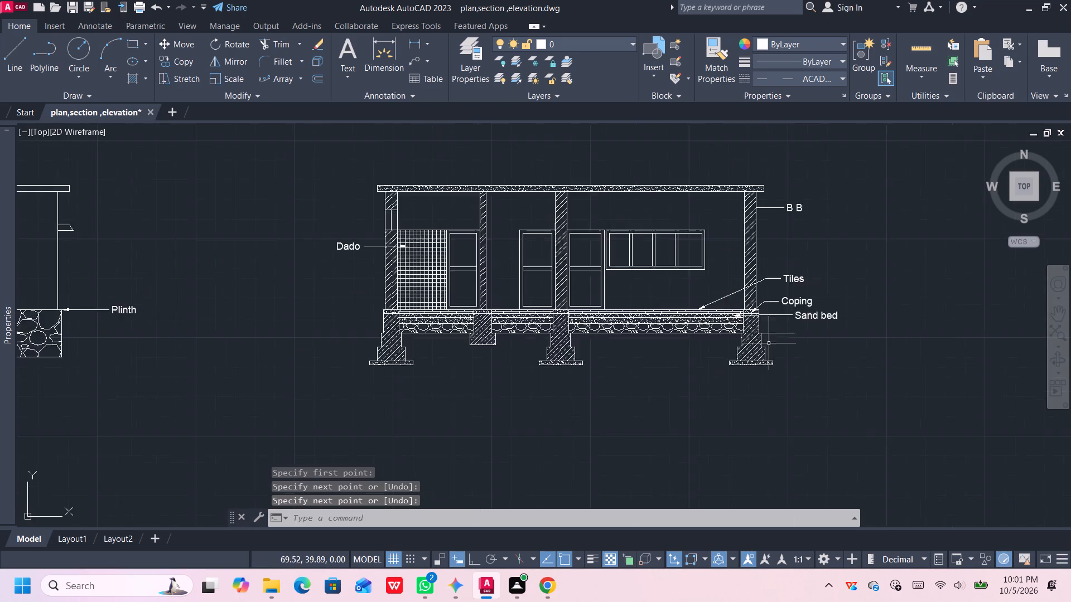
scroll(769, 343, "up", 1)
scroll(768, 344, "down", 2)
middle_click_drag(614, 426, 717, 268)
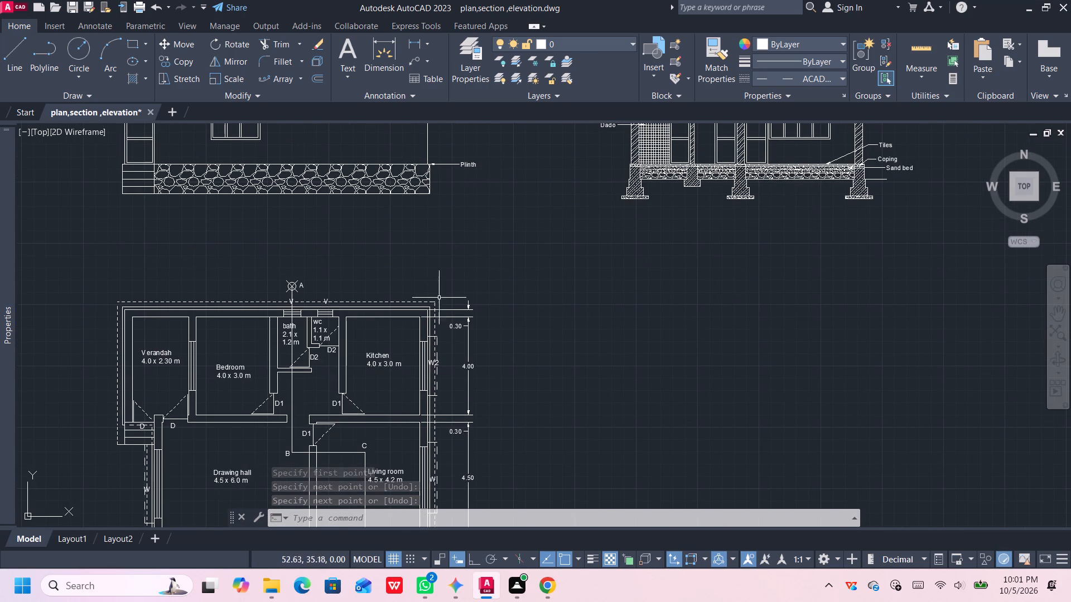
left_click(301, 285)
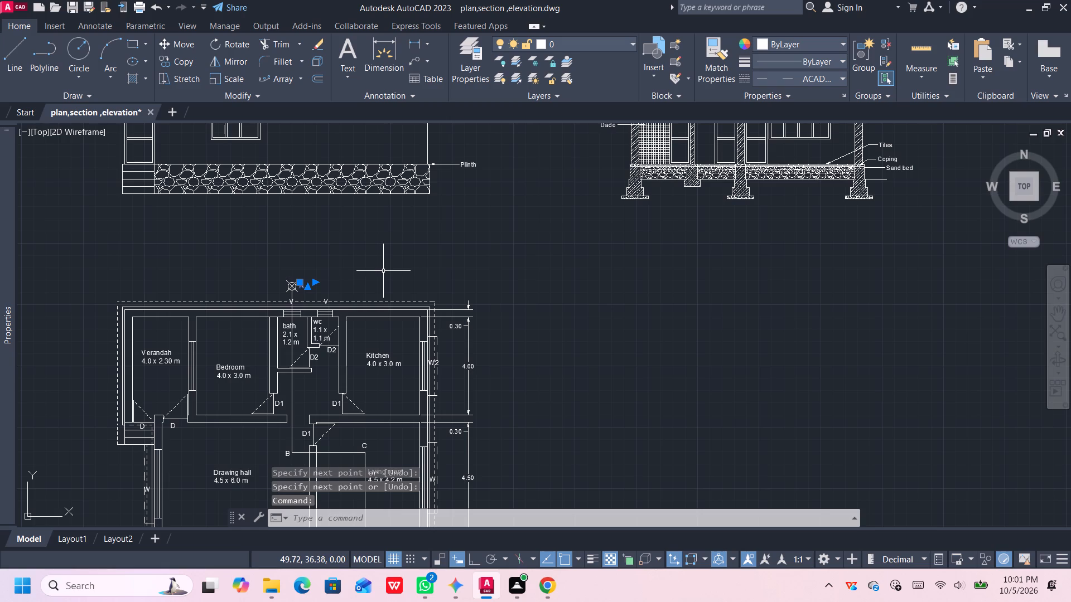
key("ctrl+c")
middle_click_drag(750, 265, 368, 348, "ctrl")
scroll(537, 273, "up", 2, "ctrl")
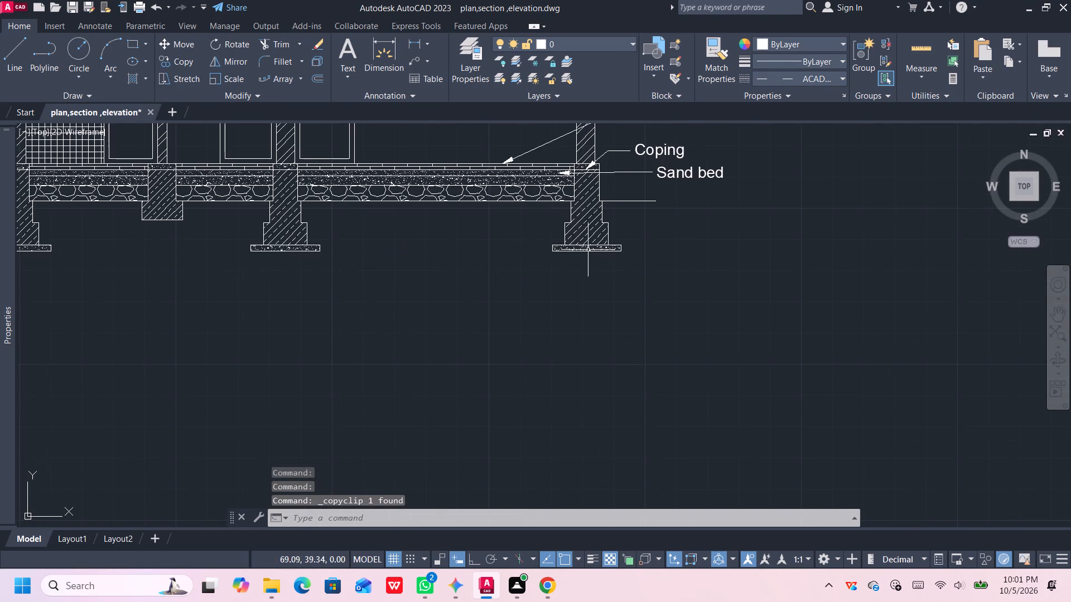
middle_click_drag(611, 241, 406, 304, "ctrl")
scroll(438, 277, "up", 2, "ctrl")
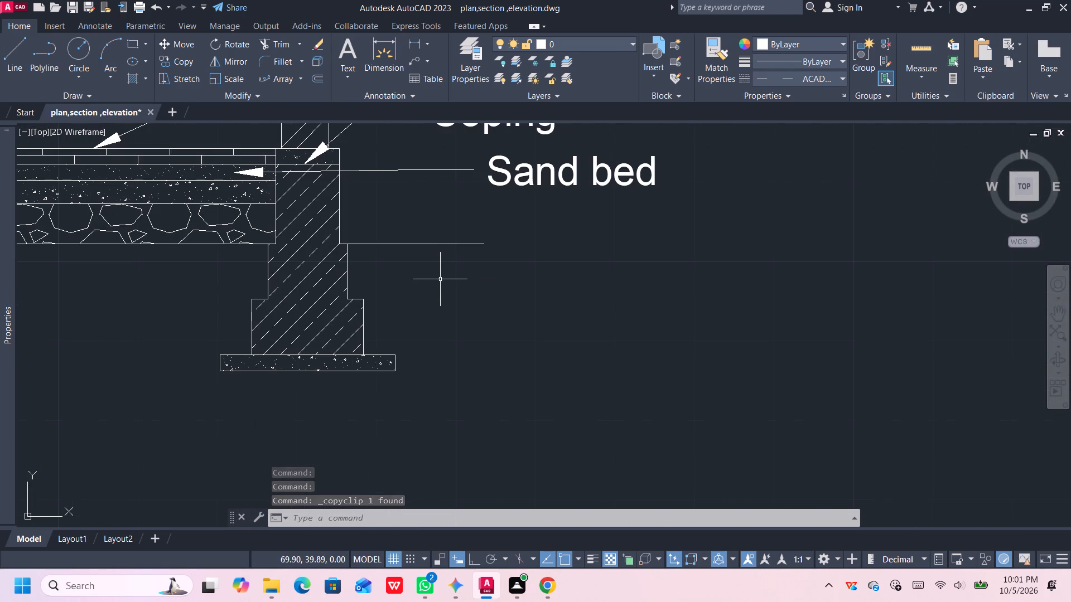
key("ctrl+v")
left_click(394, 234)
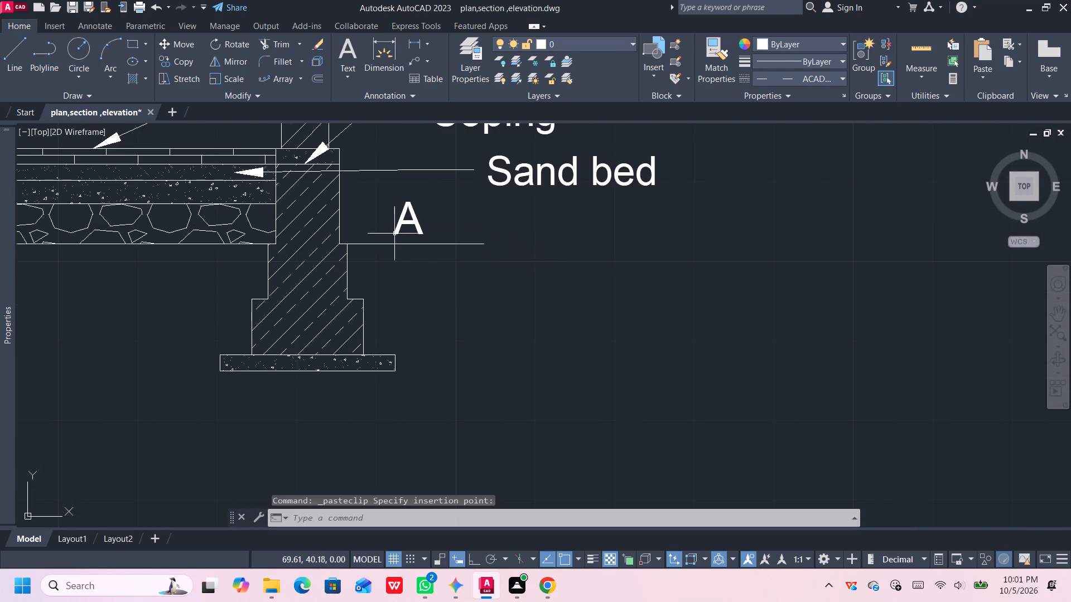
Change the pasted text above the ground line to "GL".
double_click(411, 222)
key("BackSpace")
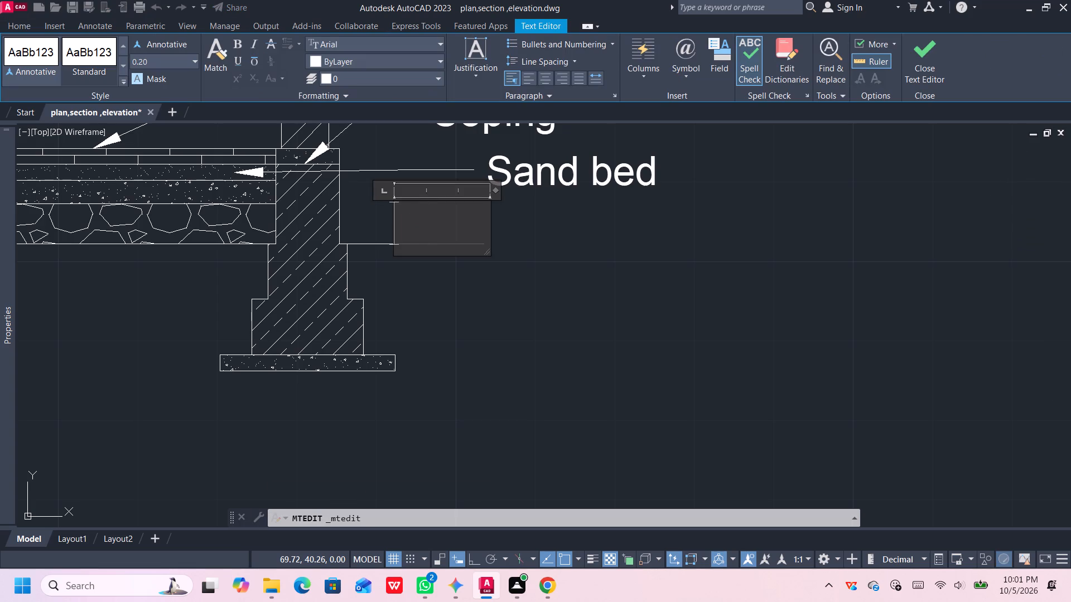
type("GL")
left_click(511, 278)
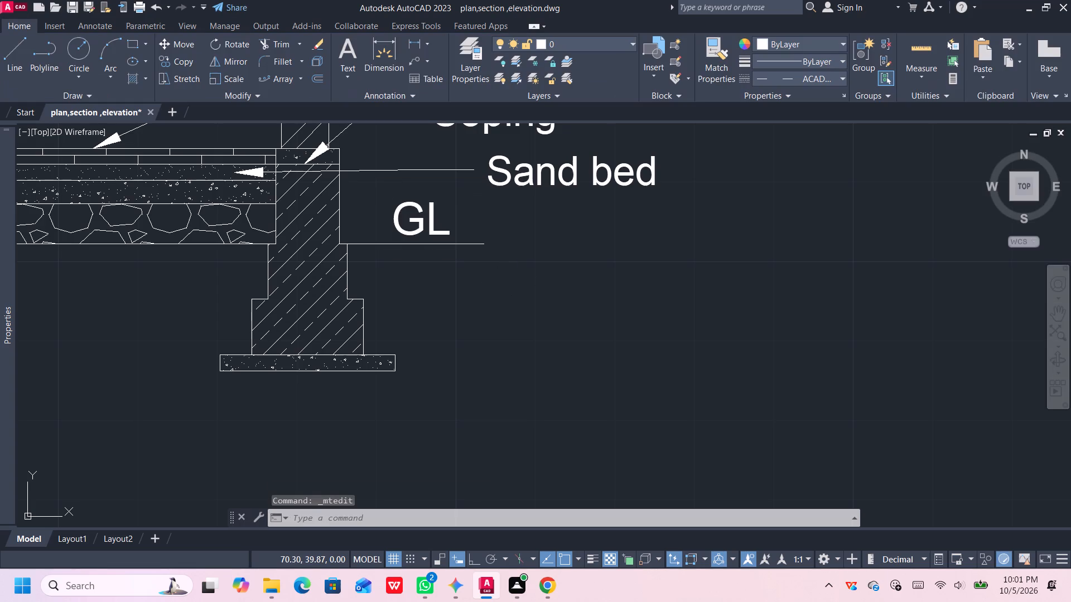
Draw a matching horizontal ground line about 0.8 long outward from the leftmost foundation, at the bottom of the stone layer.
scroll(461, 300, "down", 1)
middle_click_drag(461, 300, 476, 321)
scroll(476, 321, "down", 1)
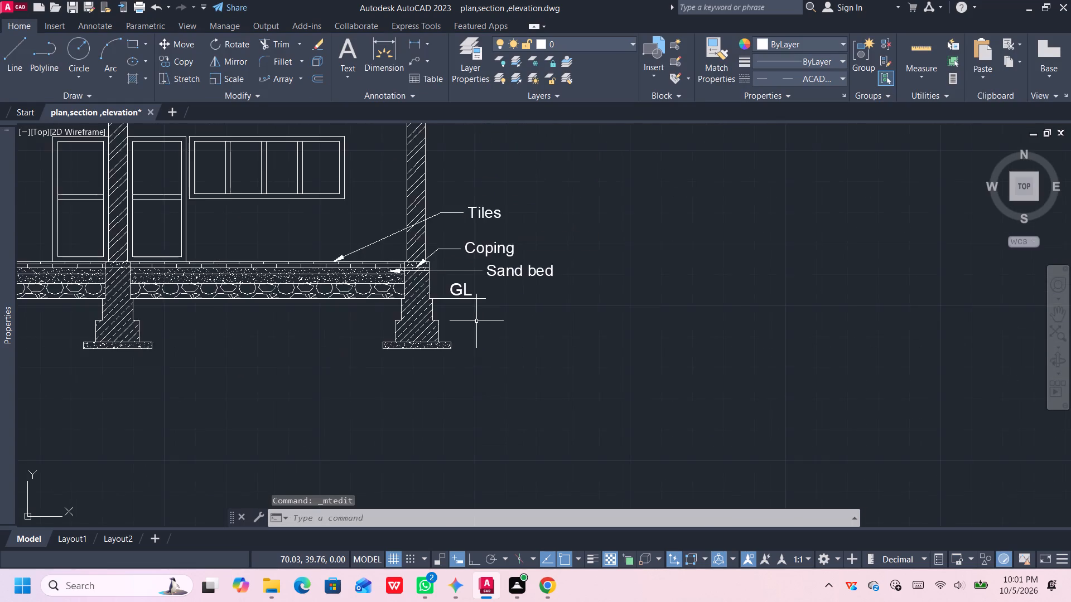
scroll(456, 351, "down", 1)
middle_click_drag(457, 356, 522, 344)
middle_click_drag(214, 342, 227, 342)
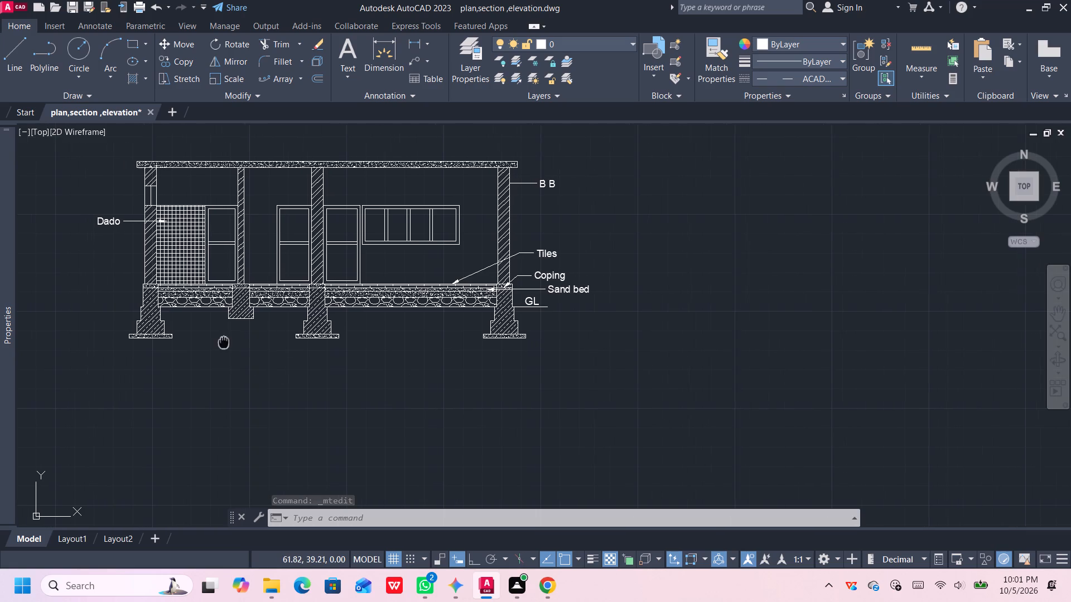
middle_click_drag(227, 342, 281, 345)
key("l")
key("Return")
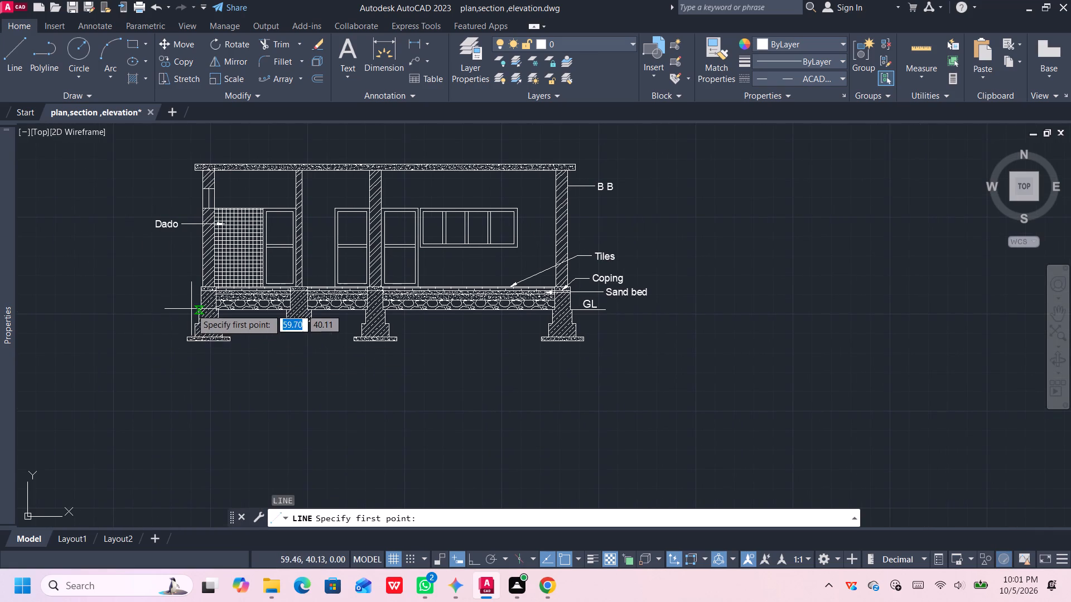
scroll(192, 308, "up", 1)
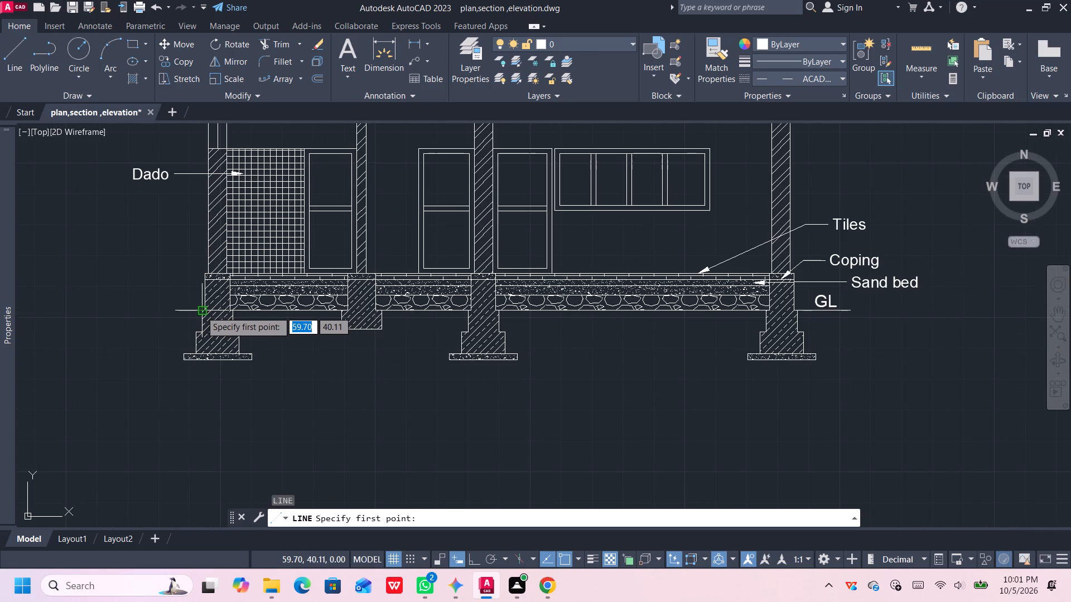
left_click(200, 311)
left_click(152, 312)
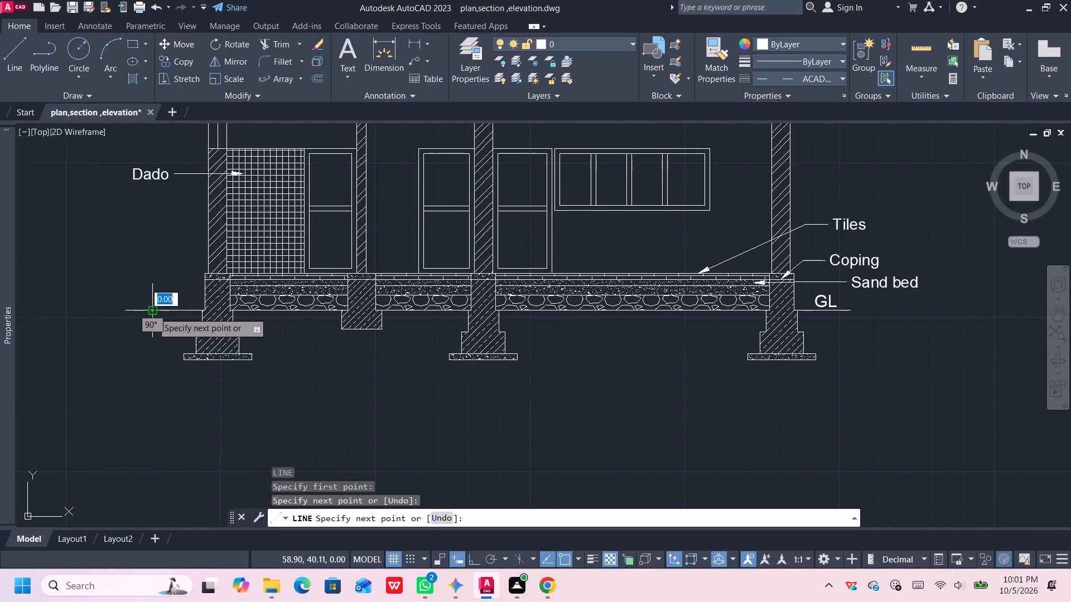
key("Escape")
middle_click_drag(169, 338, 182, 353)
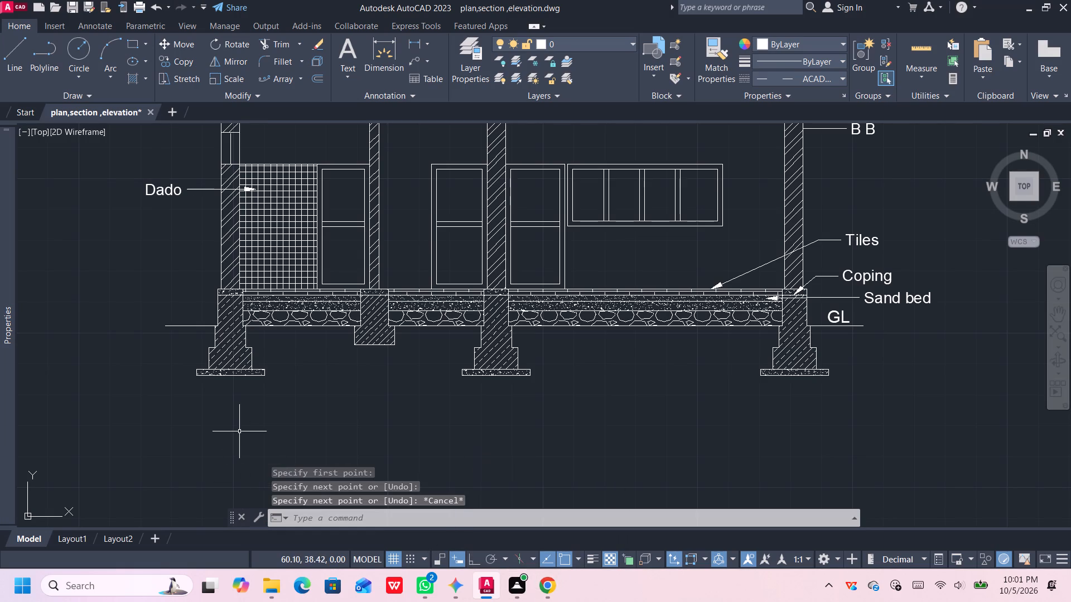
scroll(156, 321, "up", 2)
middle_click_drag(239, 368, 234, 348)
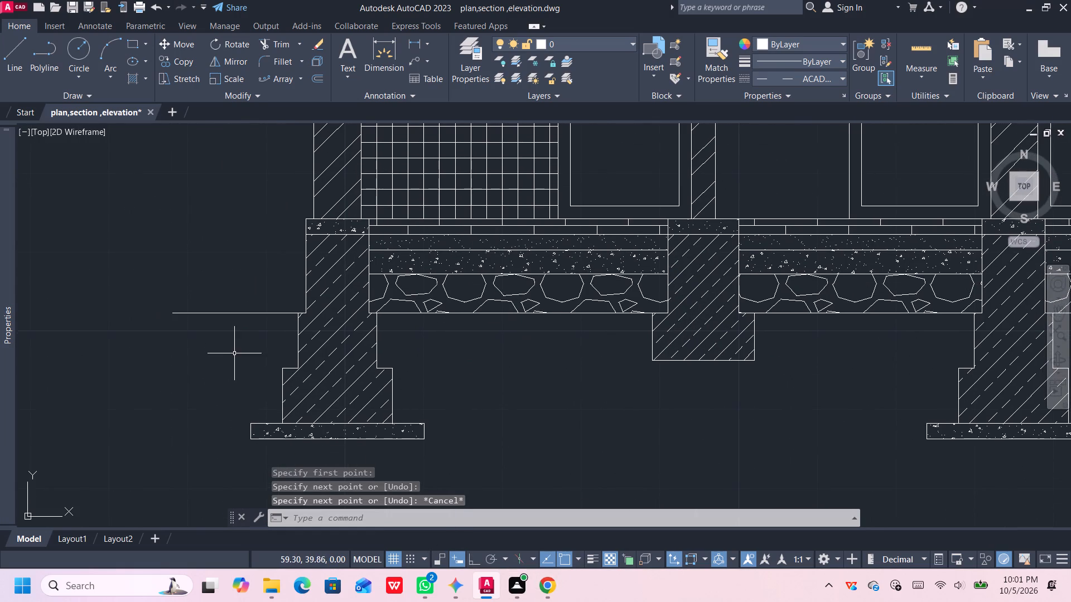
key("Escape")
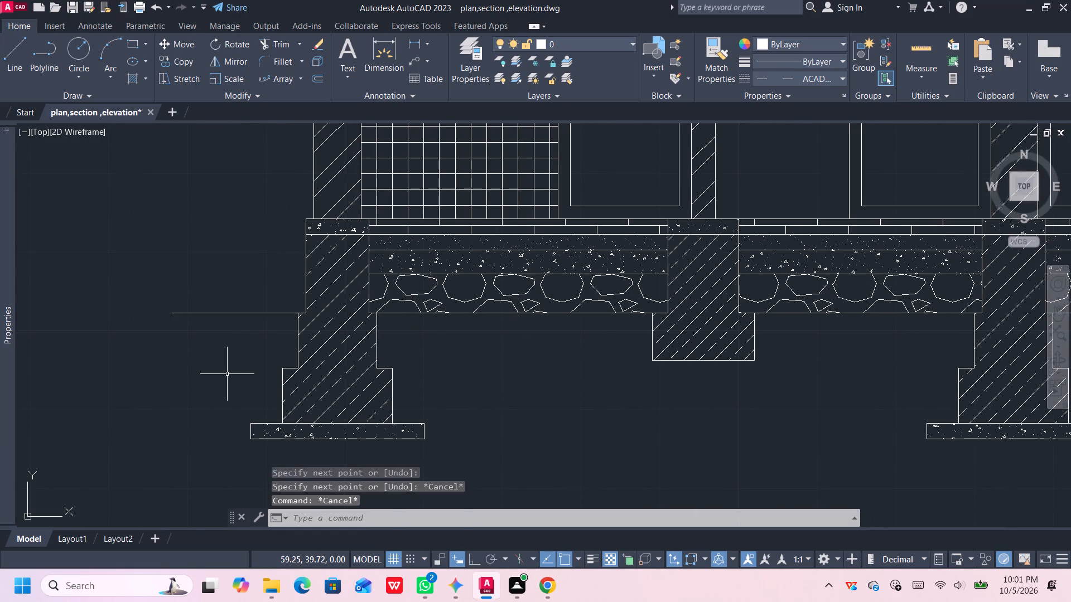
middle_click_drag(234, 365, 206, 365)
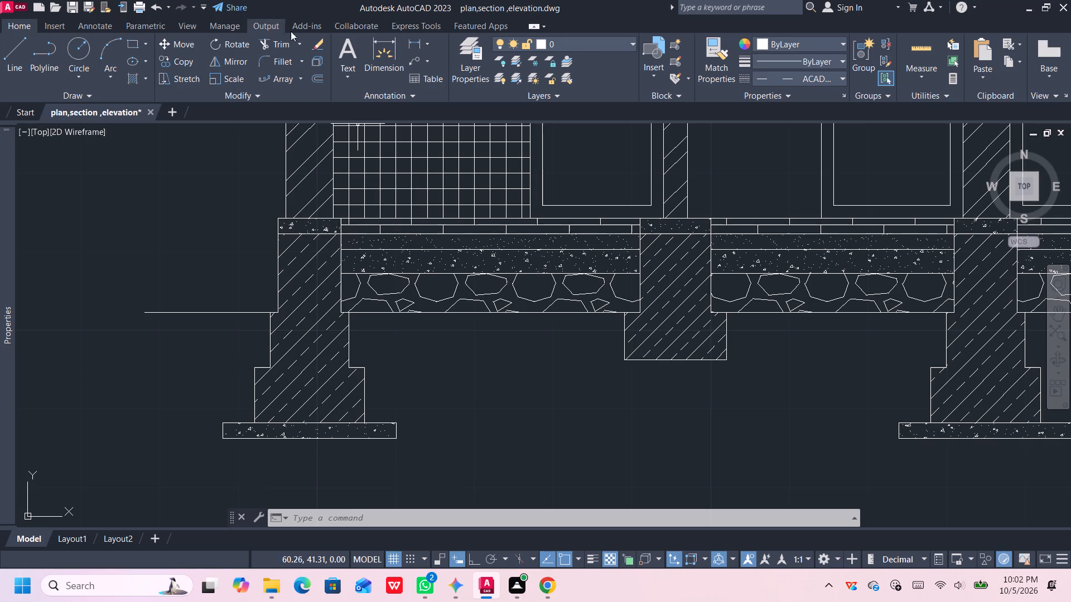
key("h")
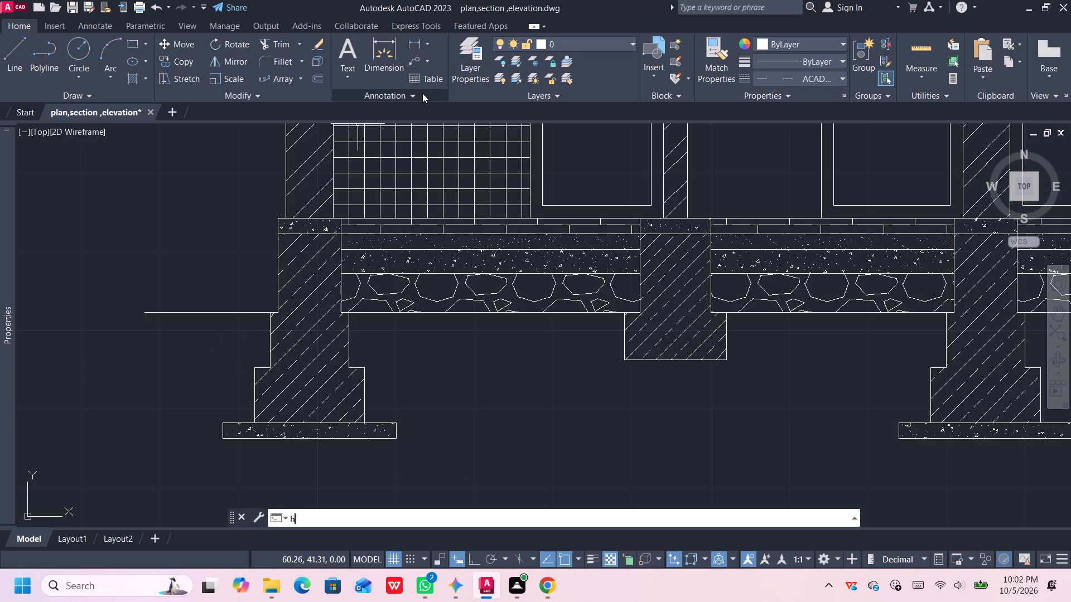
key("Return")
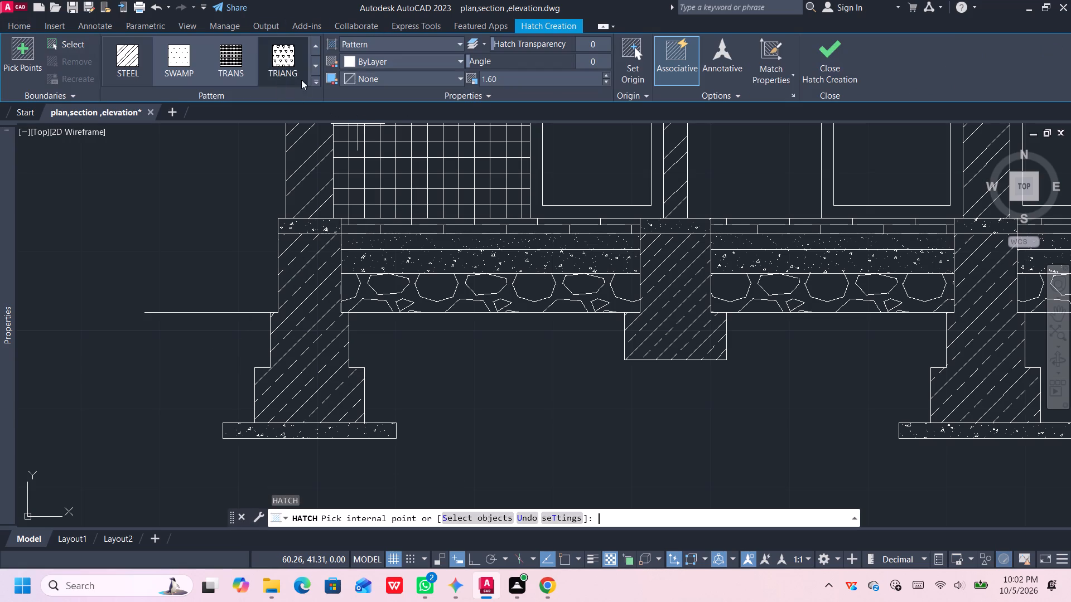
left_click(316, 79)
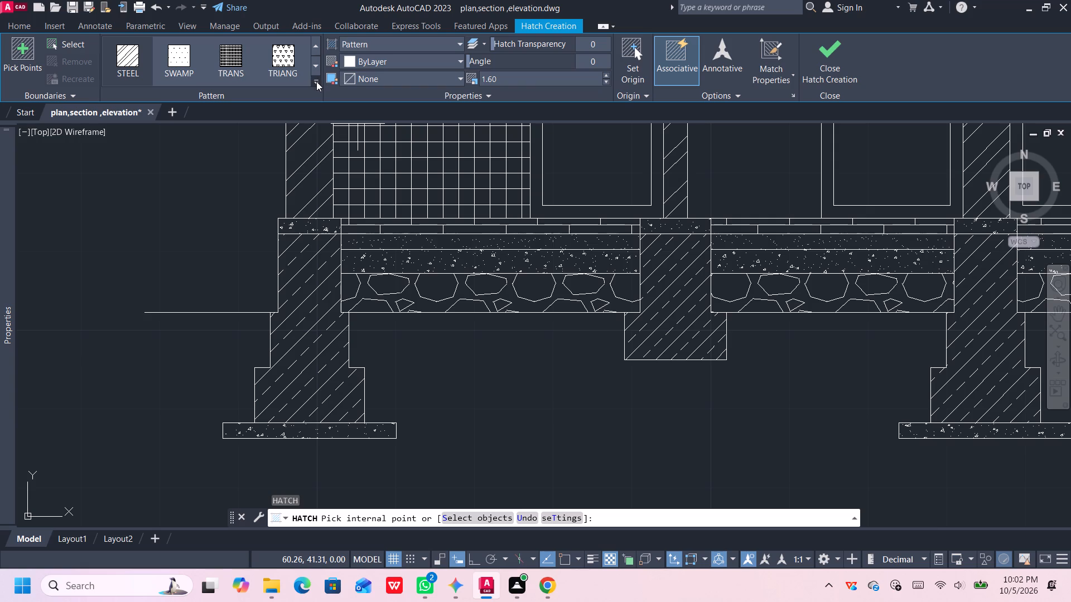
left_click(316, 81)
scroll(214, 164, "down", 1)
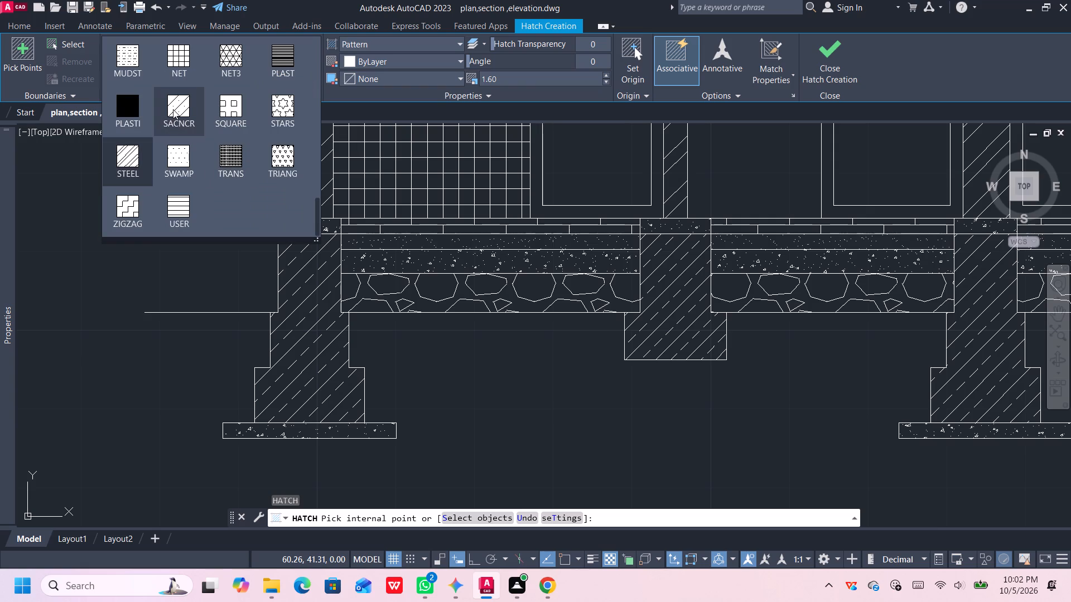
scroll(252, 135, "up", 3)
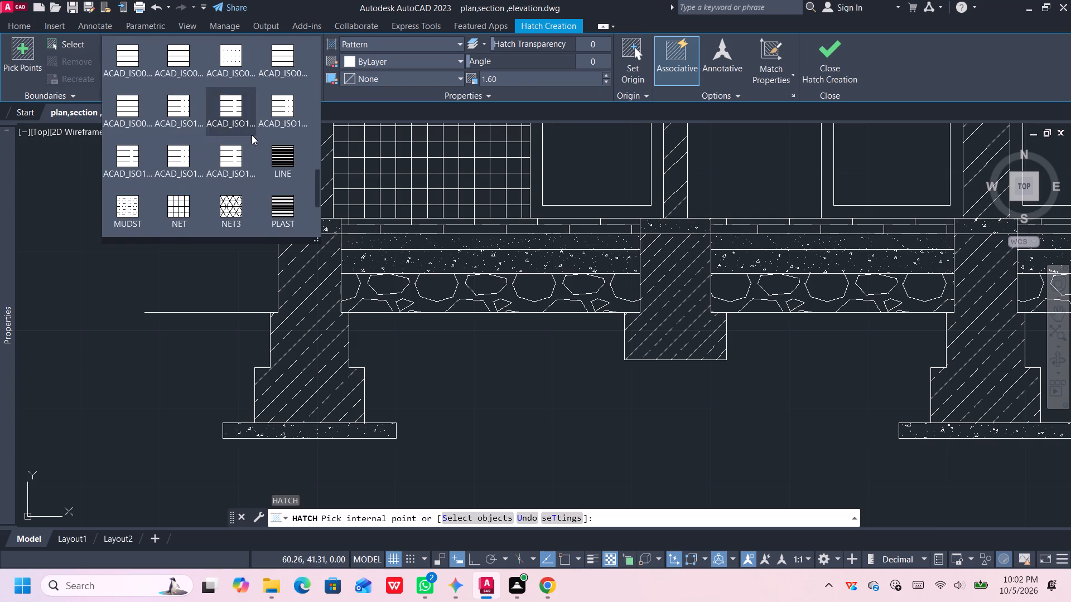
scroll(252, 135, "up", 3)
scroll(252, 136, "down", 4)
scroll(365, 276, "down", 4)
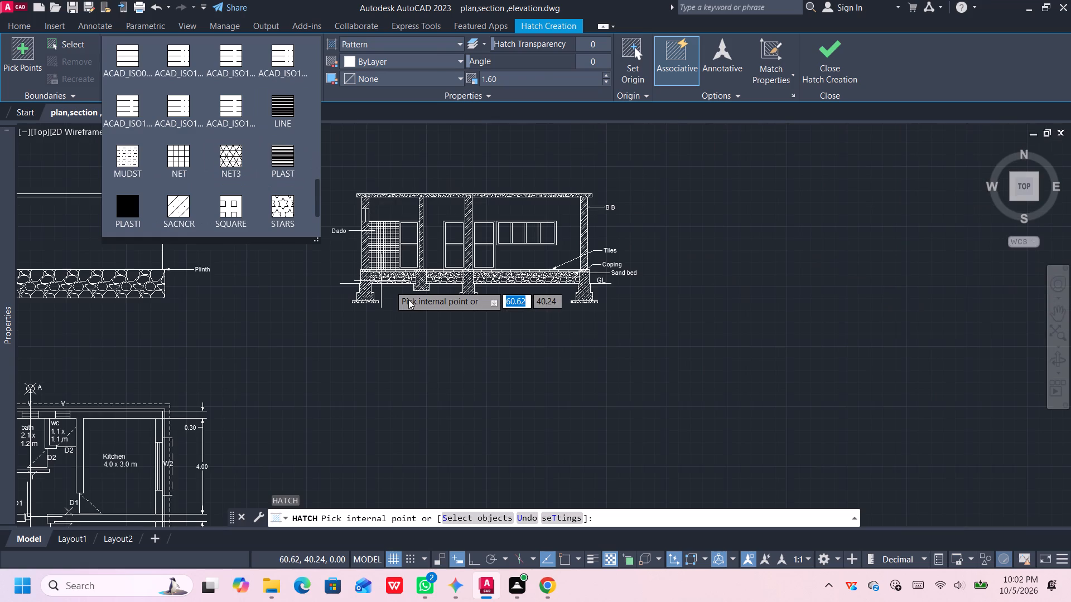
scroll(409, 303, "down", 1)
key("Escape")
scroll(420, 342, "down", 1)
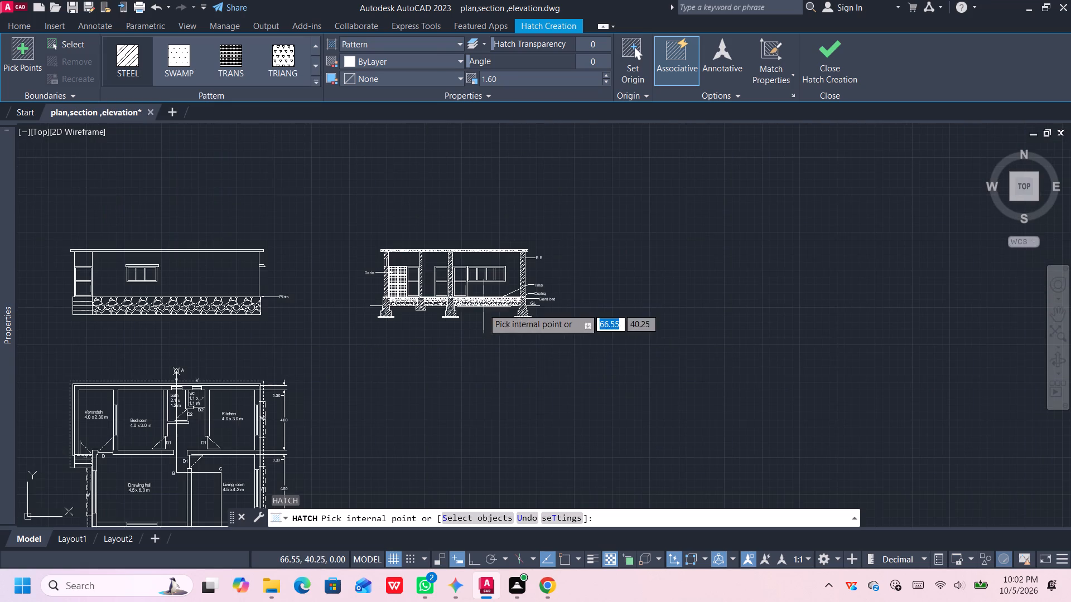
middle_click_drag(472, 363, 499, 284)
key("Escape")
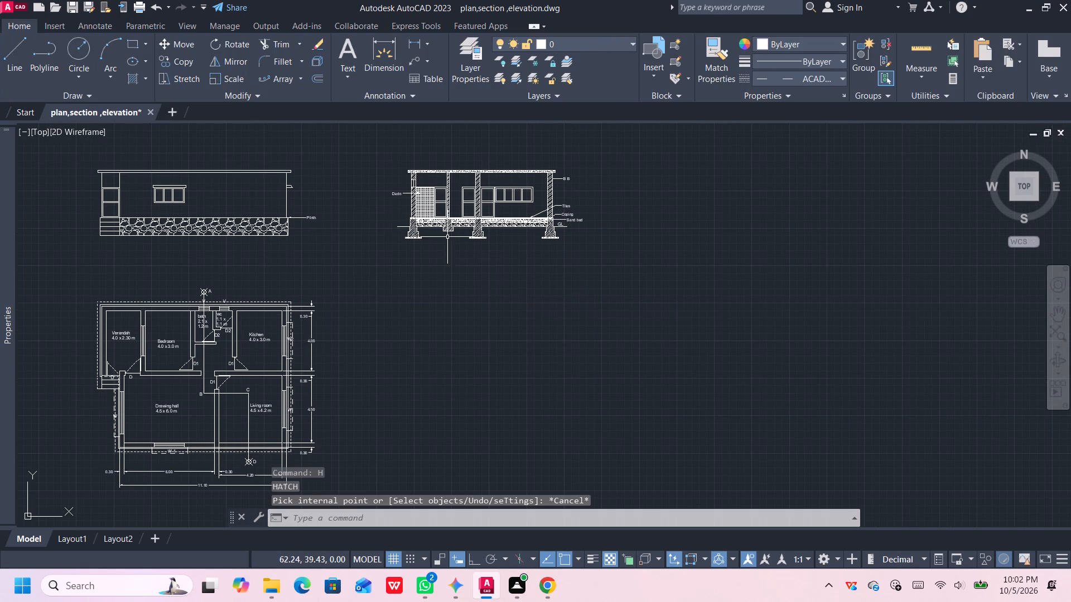
Add a vertical linear dimension from the roof slab's underside to the floor level, placed outside the Dado label.
middle_click_drag(445, 233, 459, 257)
left_click(410, 43)
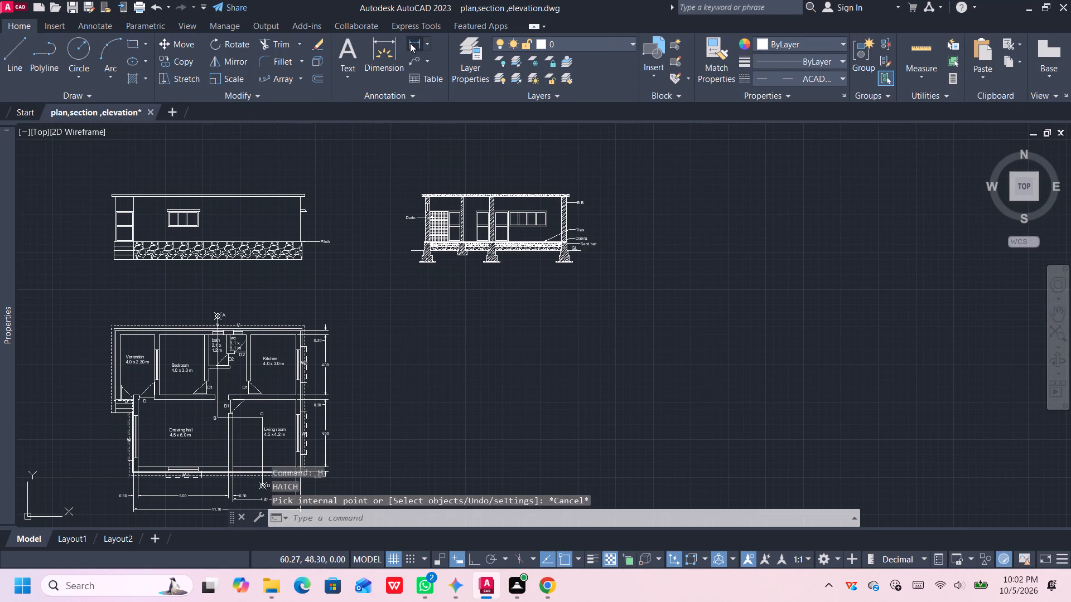
scroll(419, 209, "up", 3)
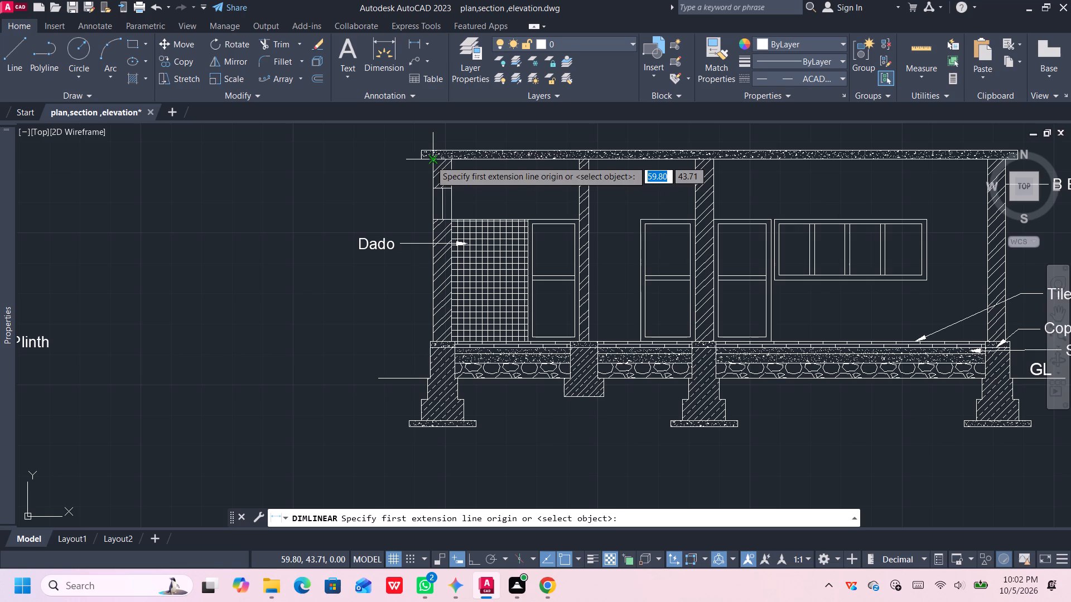
left_click(430, 161)
left_click(434, 339)
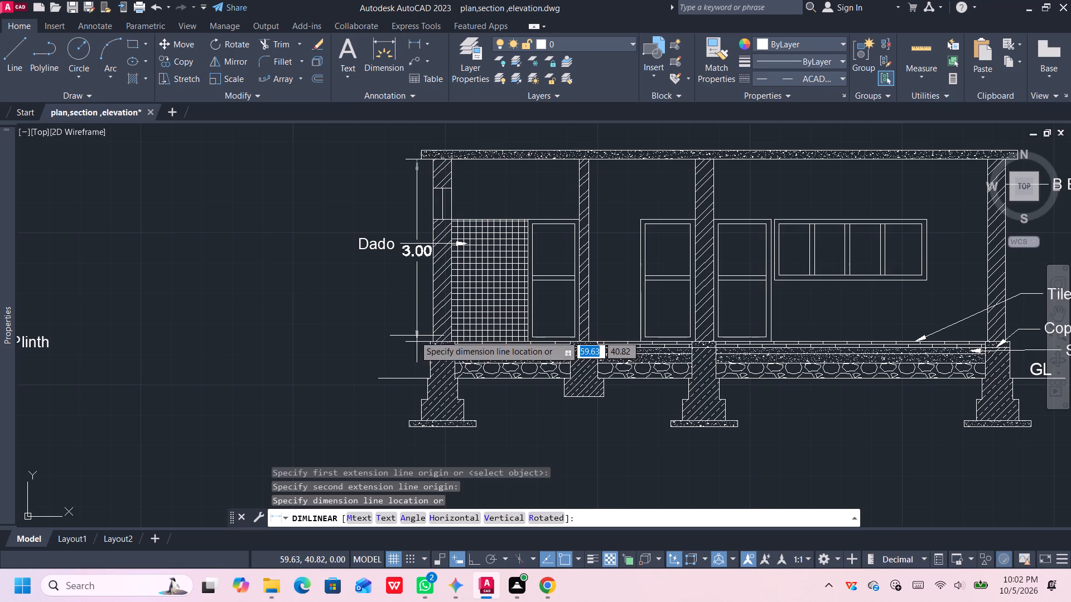
left_click(337, 337)
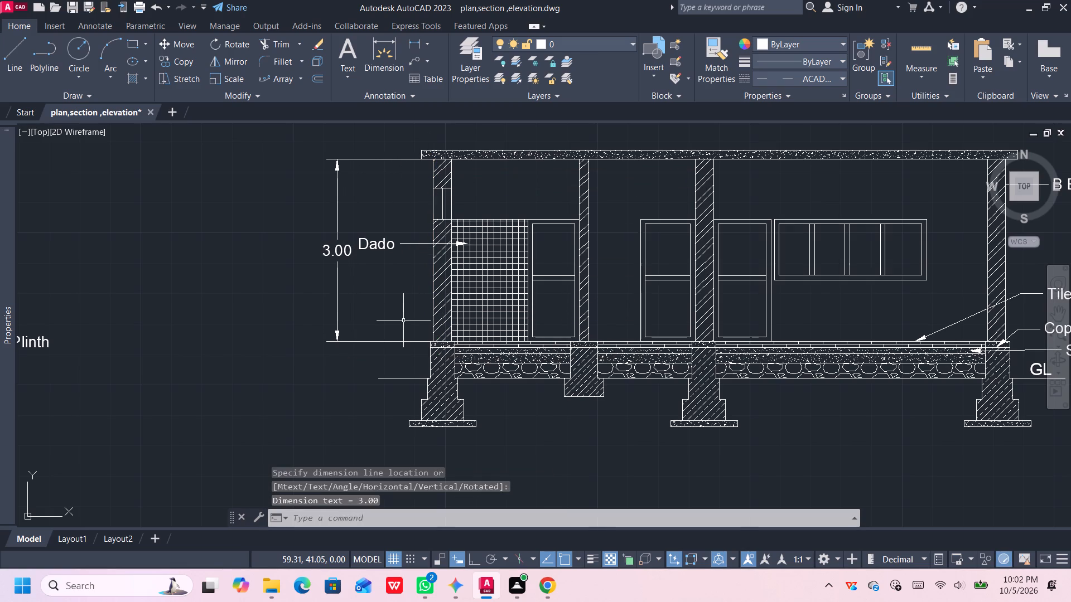
Add a vertical linear dimension for the roof slab's thickness at its outer end, above the wall height dimension.
middle_click_drag(403, 176, 408, 202)
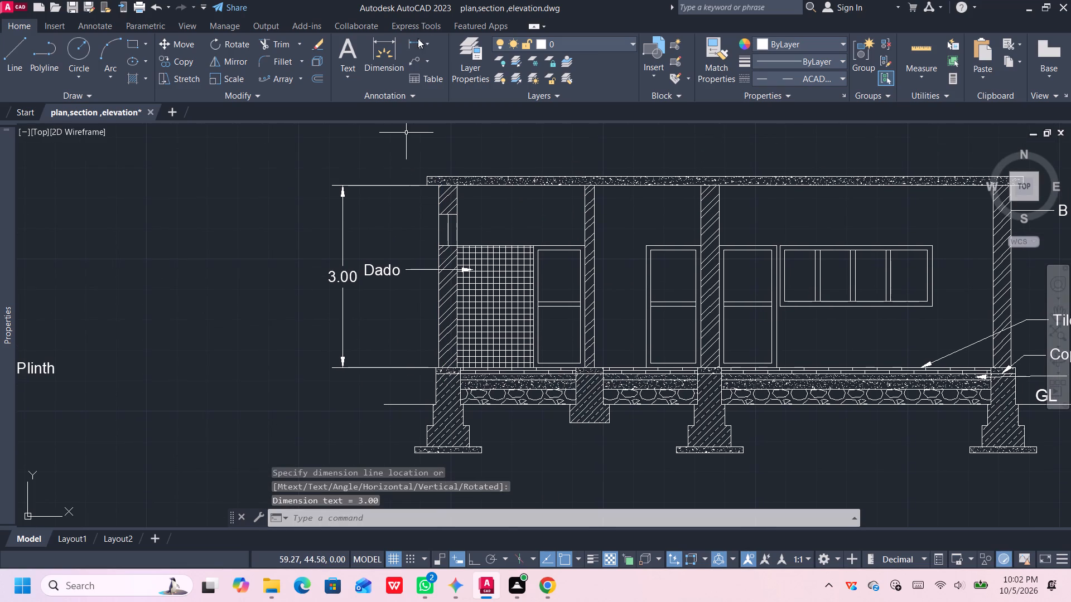
left_click(413, 42)
left_click(424, 173)
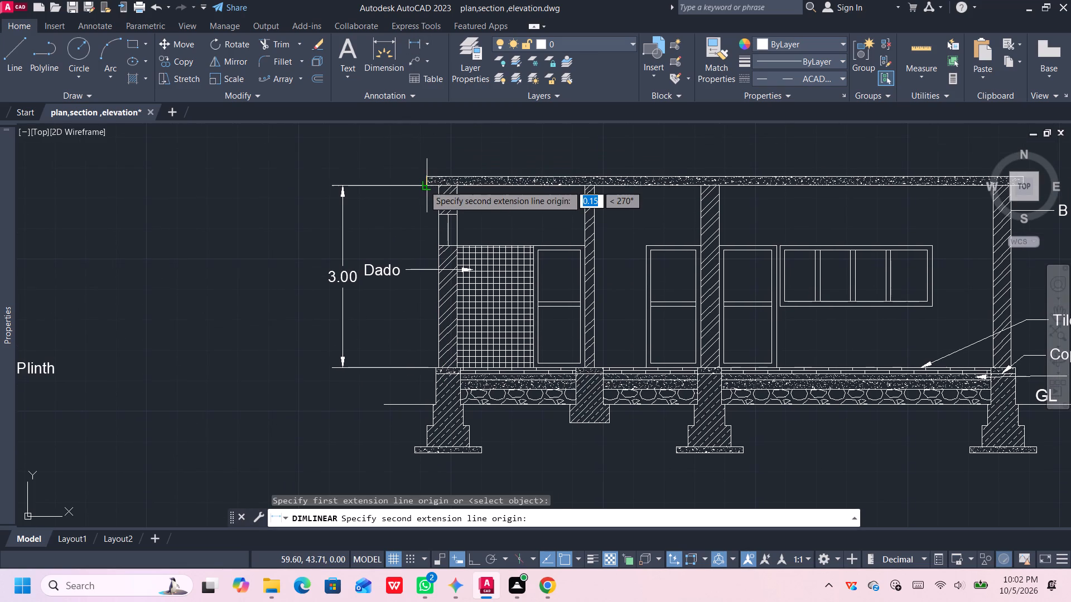
left_click(424, 185)
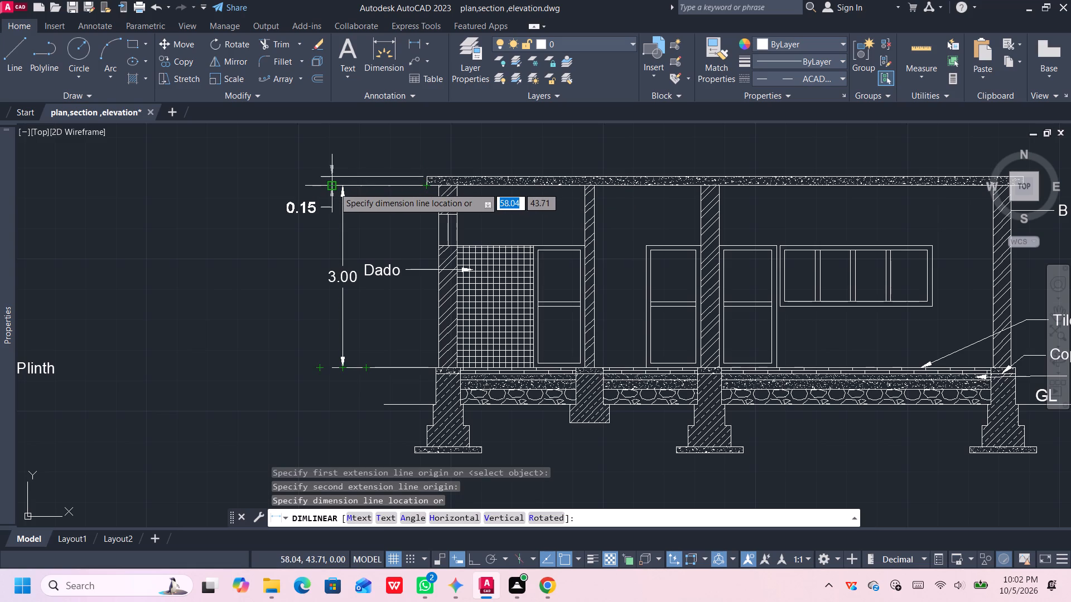
left_click(335, 188)
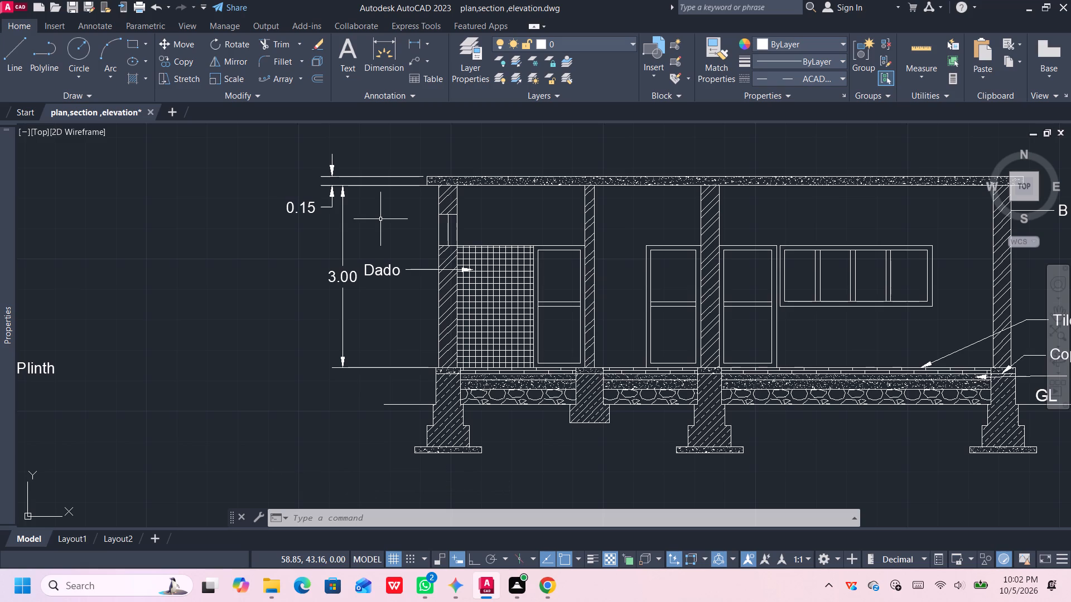
Add a vertical linear dimension from the floor level to the ground line beside the leftmost foundation, below the wall height dimension.
left_click(415, 42)
left_click(433, 367)
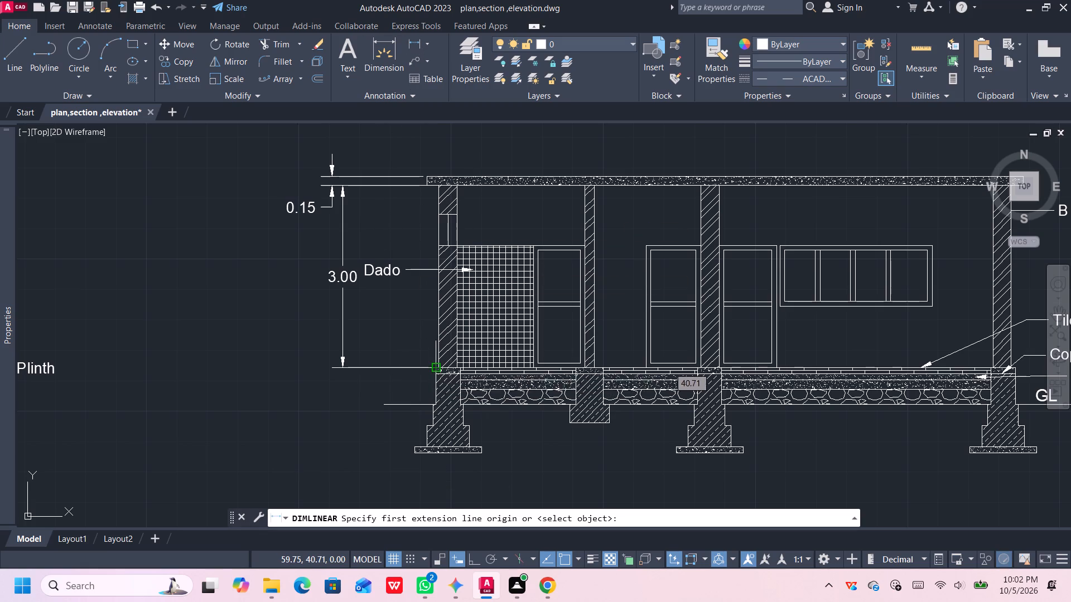
left_click(437, 405)
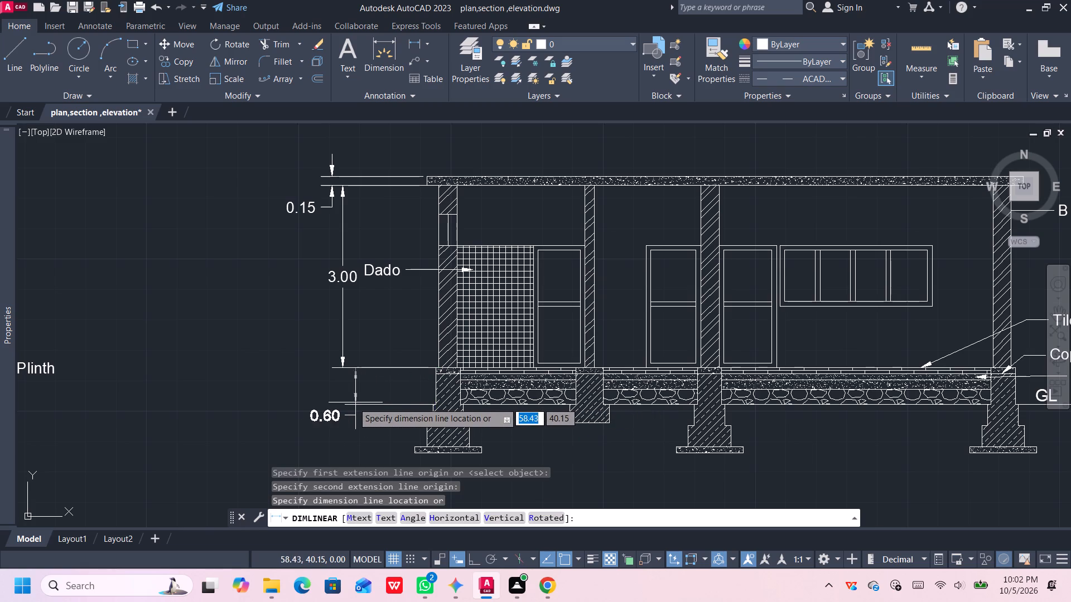
left_click(340, 402)
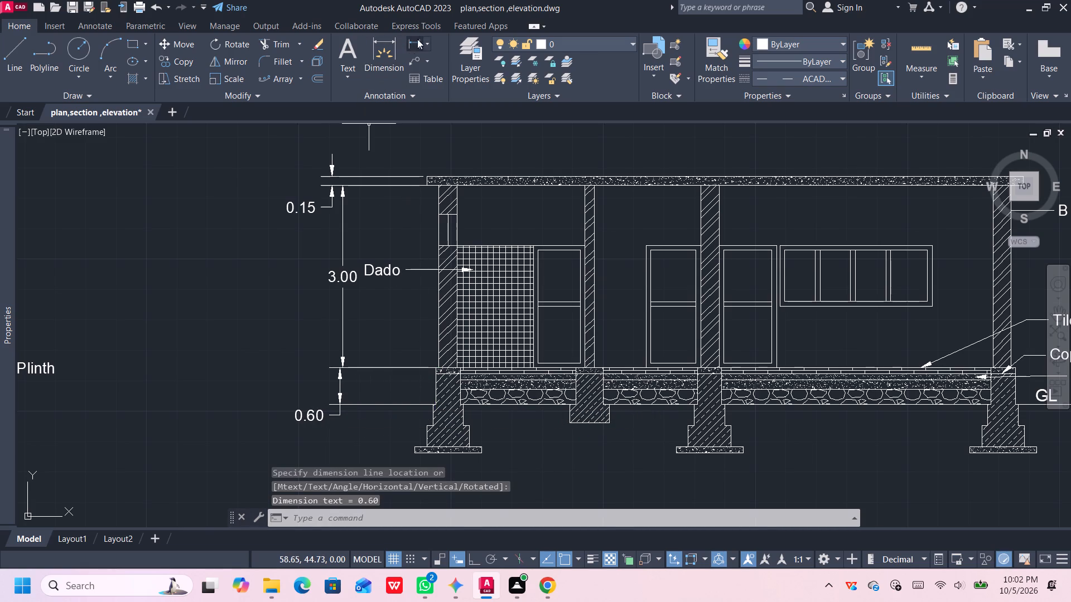
Dimension the vertical distance from the ground line to the first step of the leftmost footing.
left_click(417, 39)
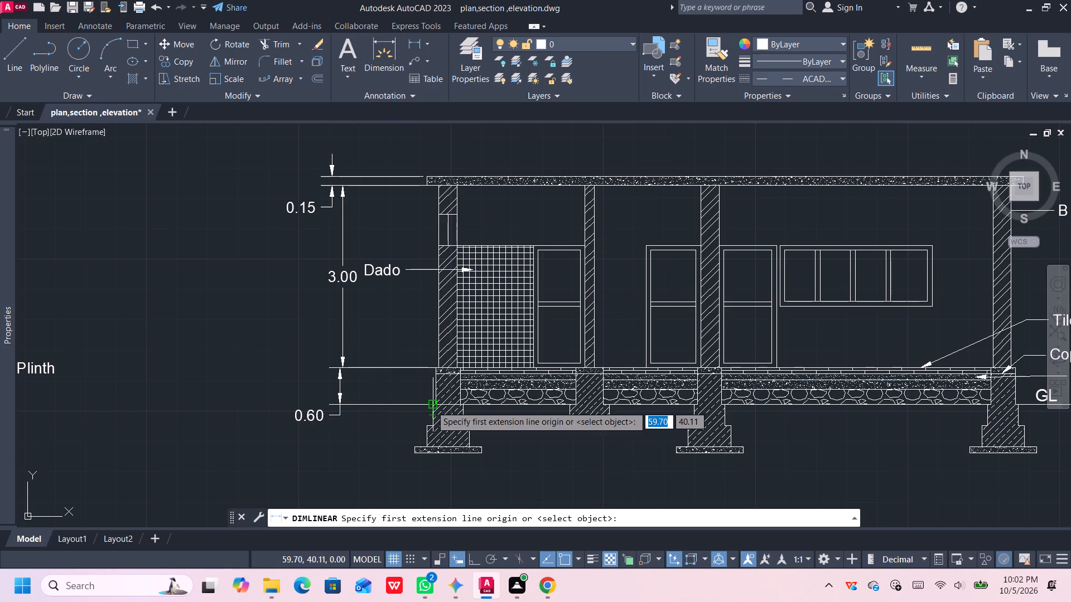
left_click(431, 406)
left_click(436, 425)
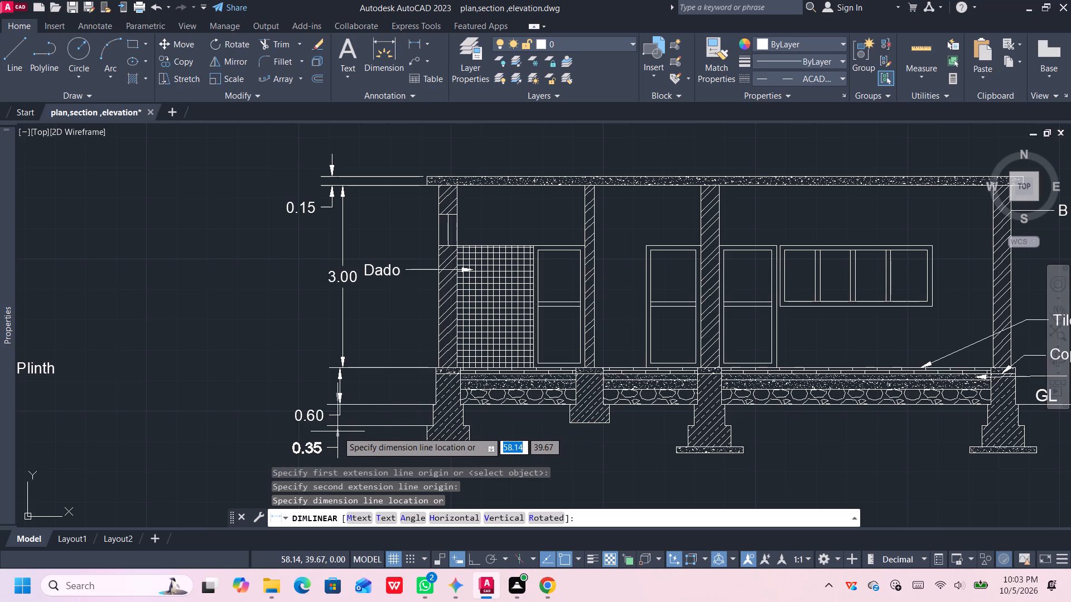
left_click(337, 431)
Dimension the height of the leftmost footing's wider part, from its step to the top of the concrete base.
left_click(414, 42)
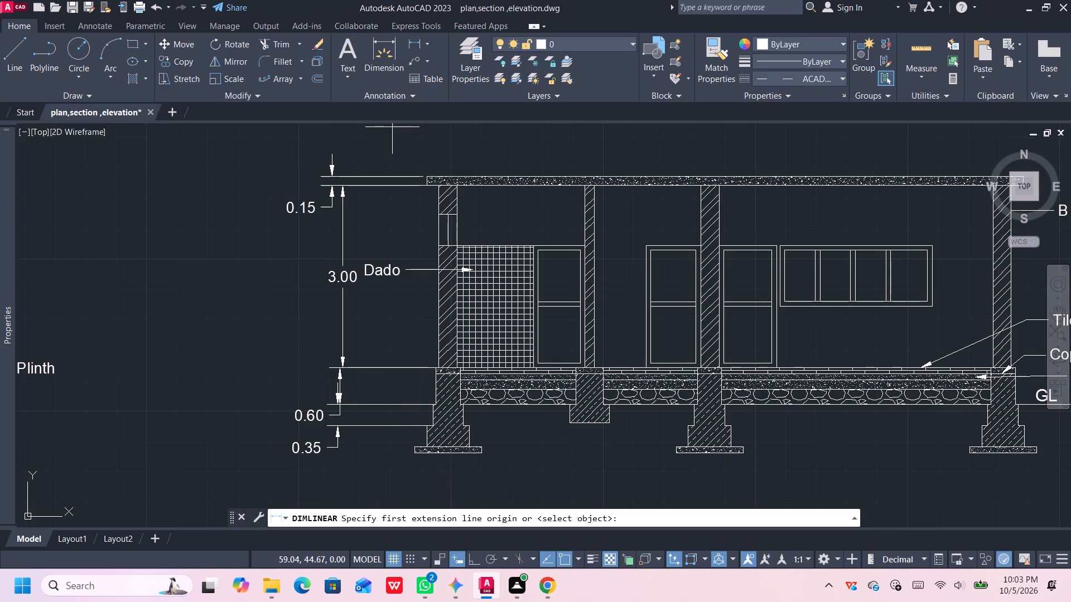
left_click(423, 423)
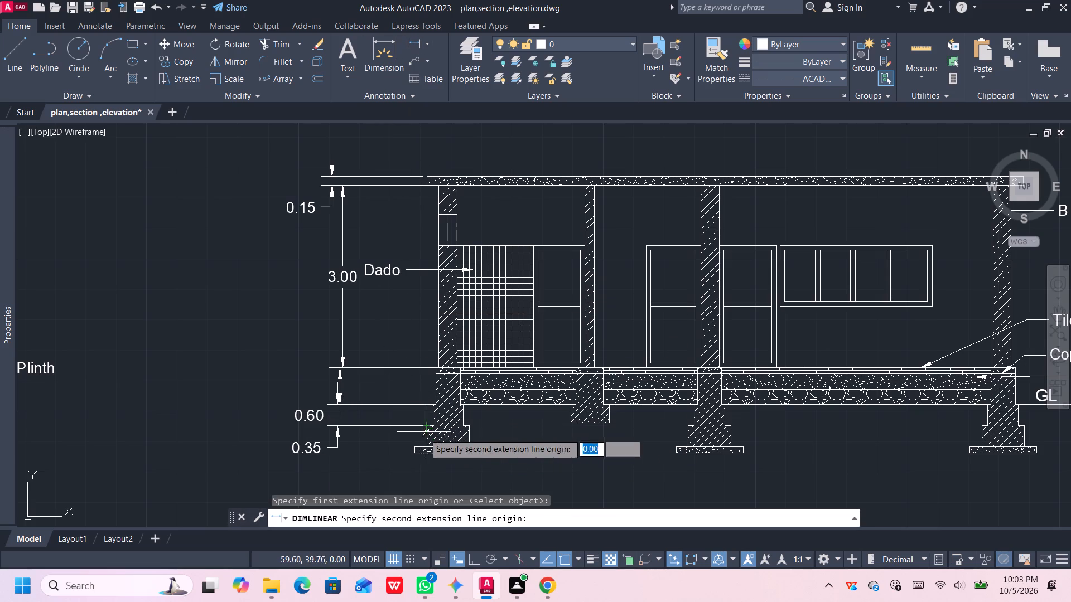
left_click(426, 448)
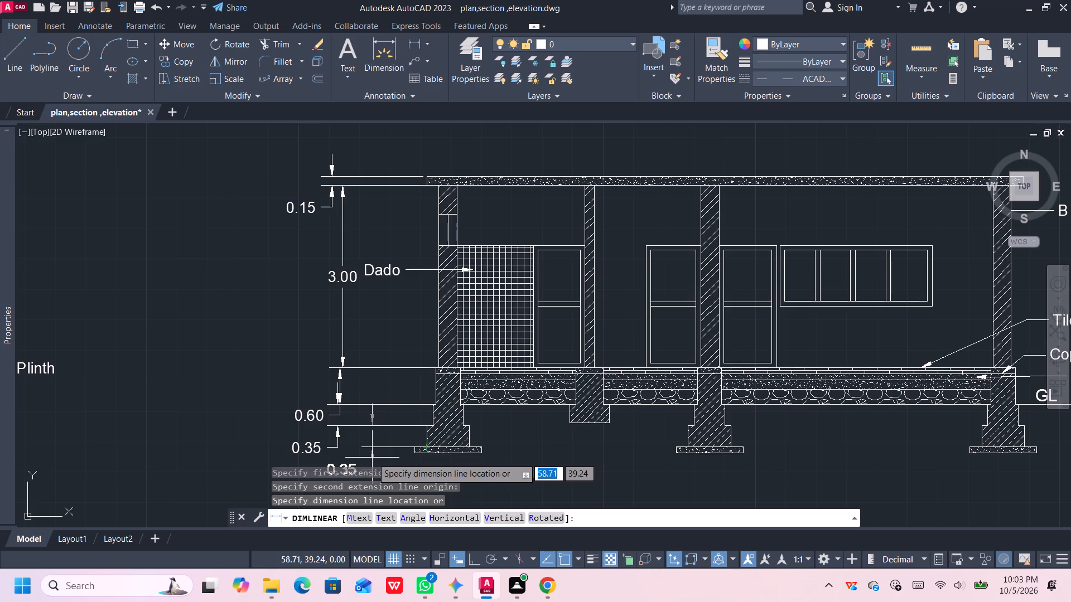
left_click(351, 450)
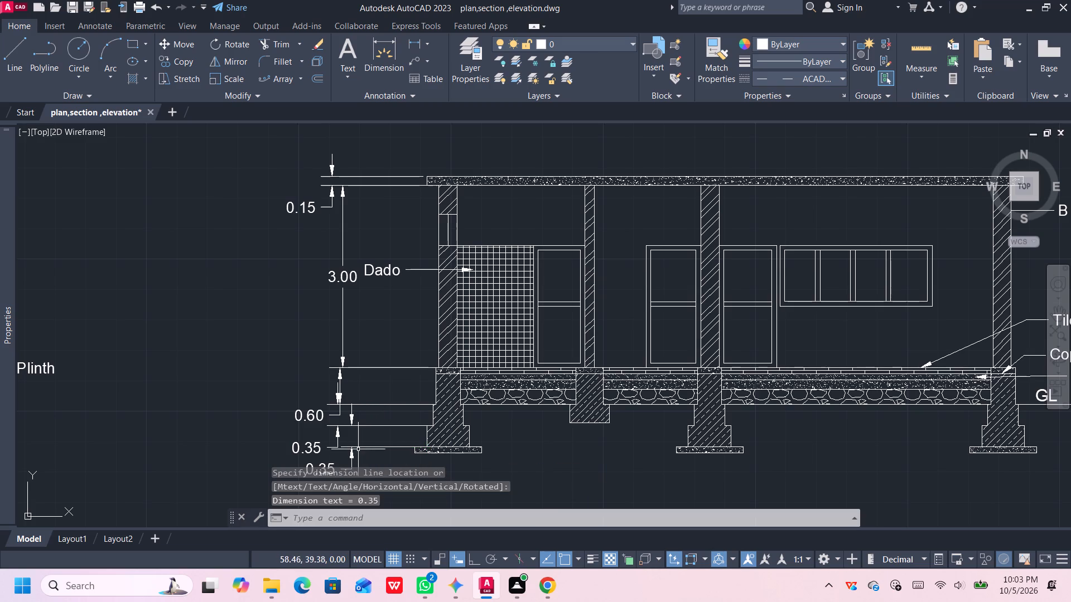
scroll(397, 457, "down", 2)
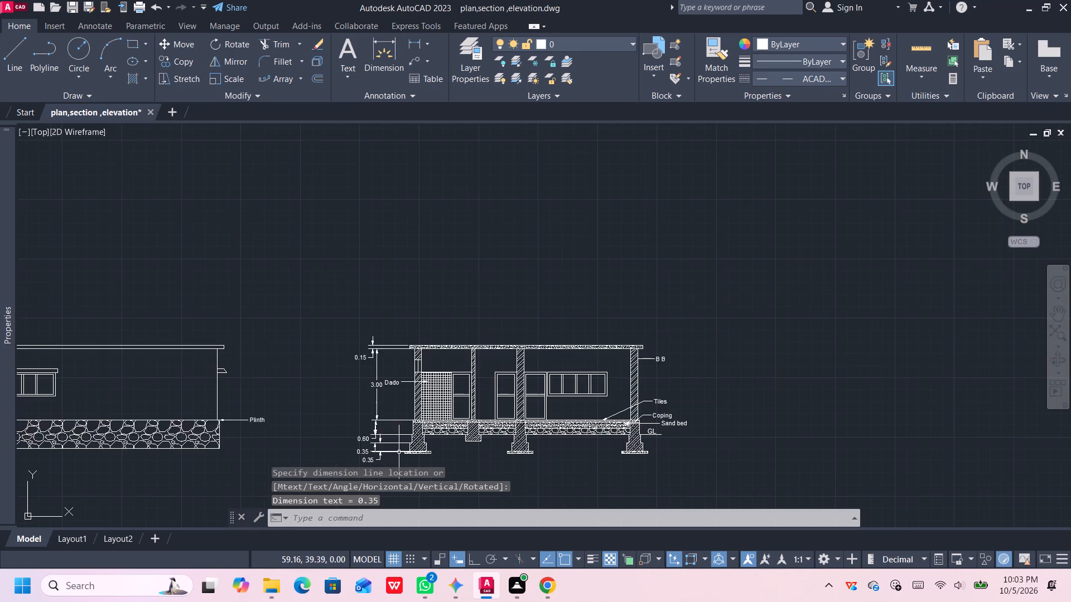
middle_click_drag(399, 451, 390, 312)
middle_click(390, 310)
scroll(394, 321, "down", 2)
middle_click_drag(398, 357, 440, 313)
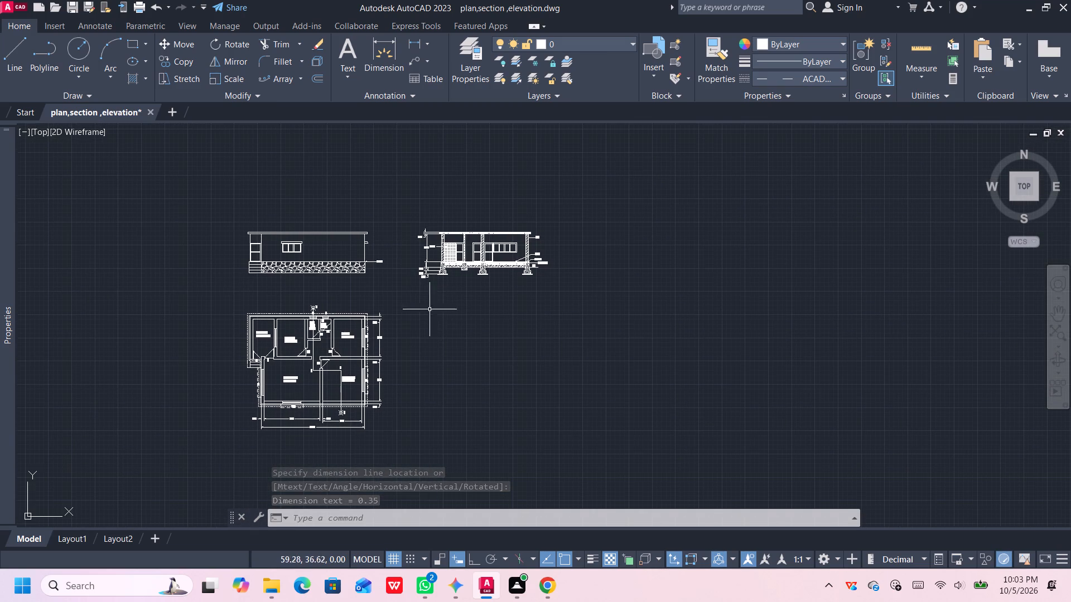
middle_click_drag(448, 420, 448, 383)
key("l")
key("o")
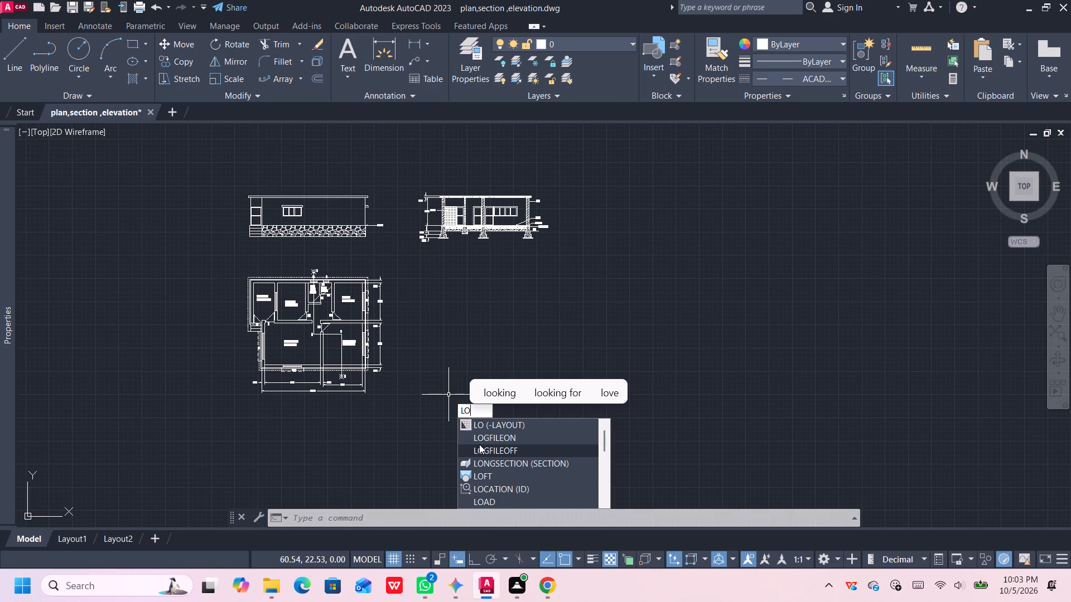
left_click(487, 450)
Set up a plot with the DWG To PDF.pc3 plotter, ISO A4 (210.00 x 297.00 MM) paper and the plot centred.
middle_click_drag(492, 345, 494, 344)
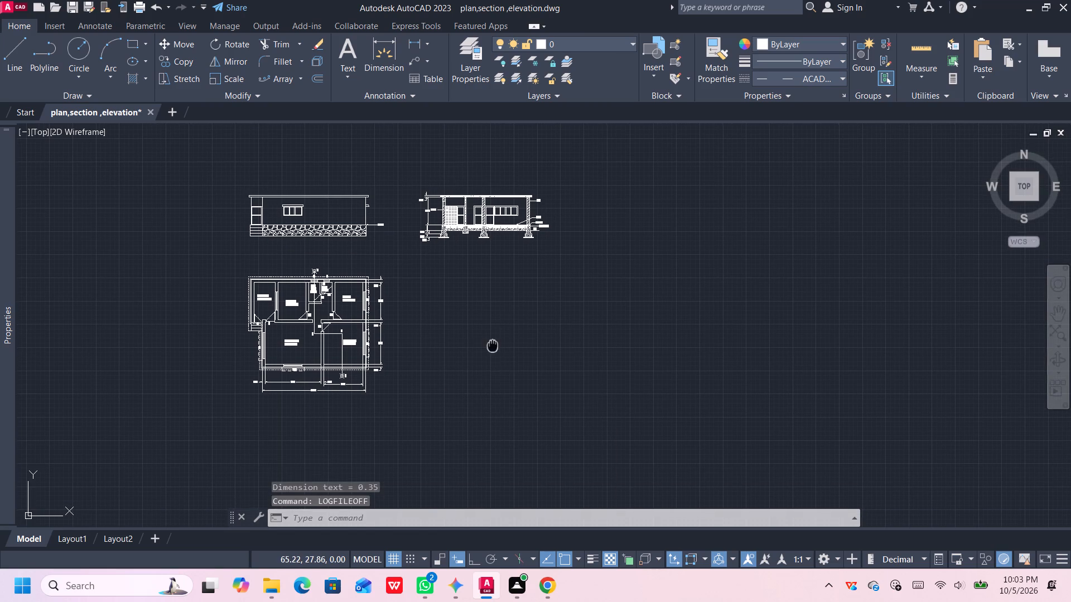
middle_click_drag(494, 344, 595, 352)
middle_click_drag(489, 275, 514, 292)
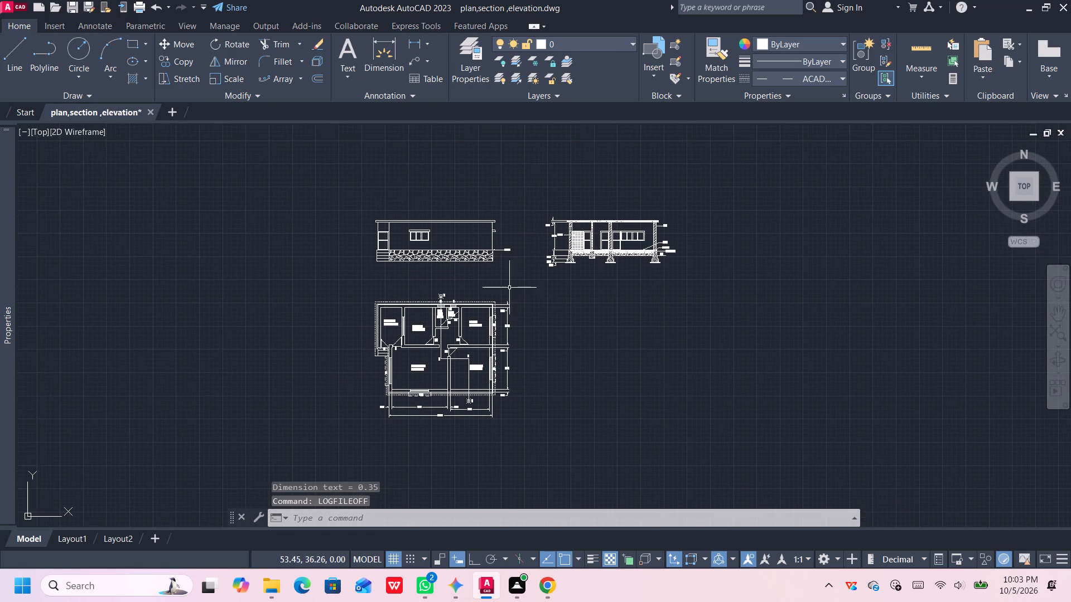
scroll(509, 286, "up", 1)
middle_click_drag(519, 337, 527, 273)
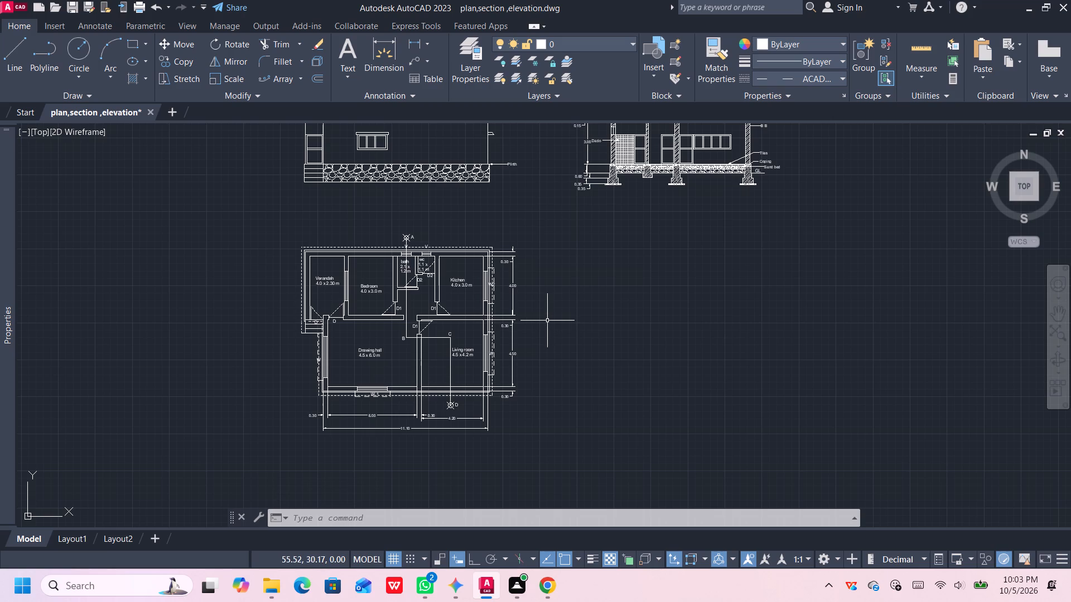
key("ctrl+p")
left_click(457, 186)
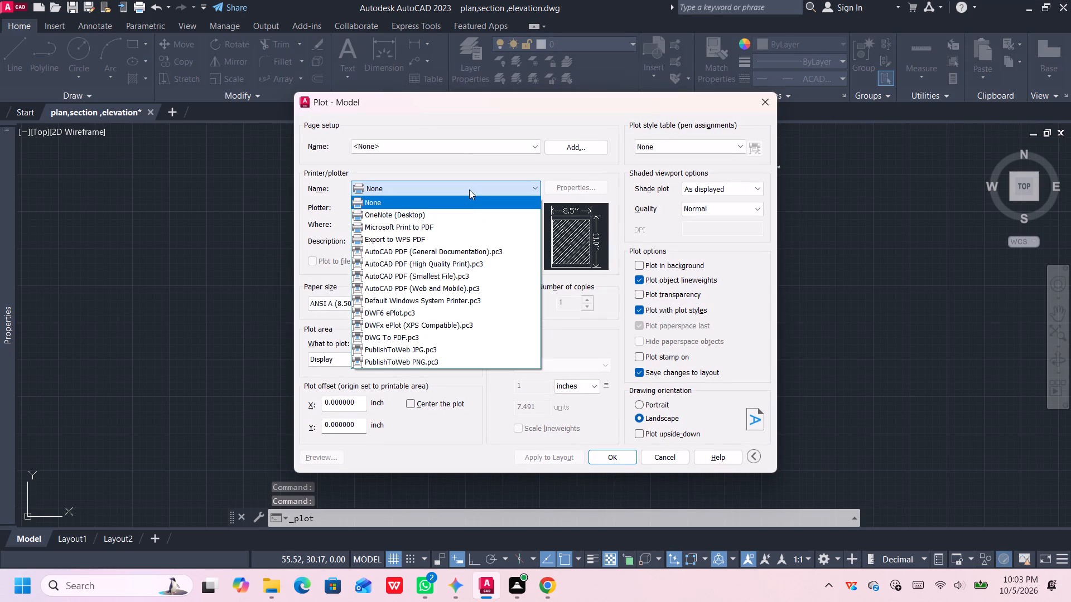
left_click(455, 334)
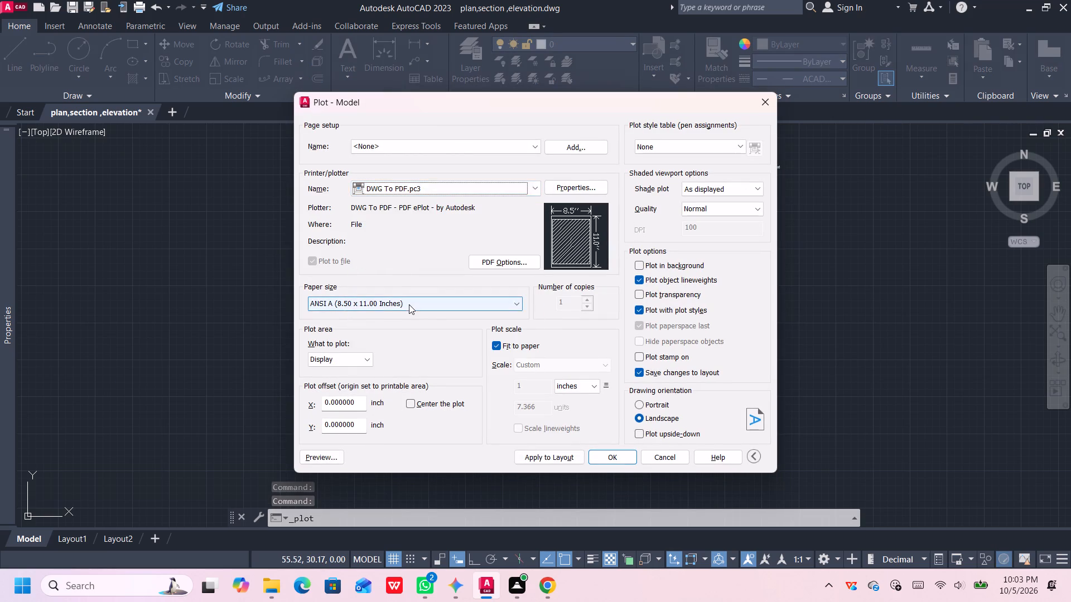
left_click(409, 304)
scroll(408, 424, "down", 10)
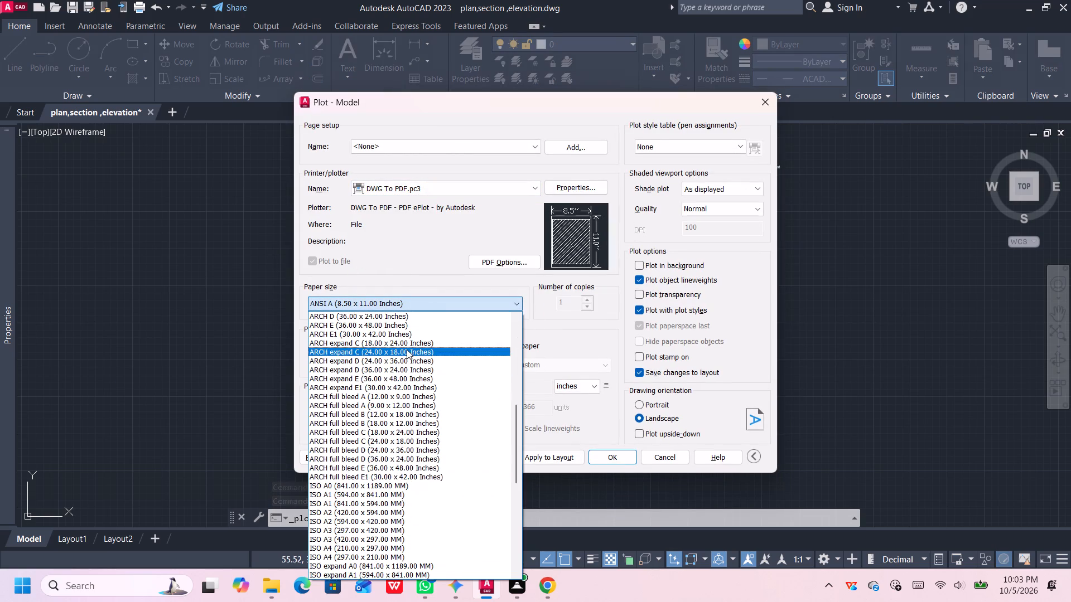
scroll(394, 366, "down", 1)
left_click(370, 520)
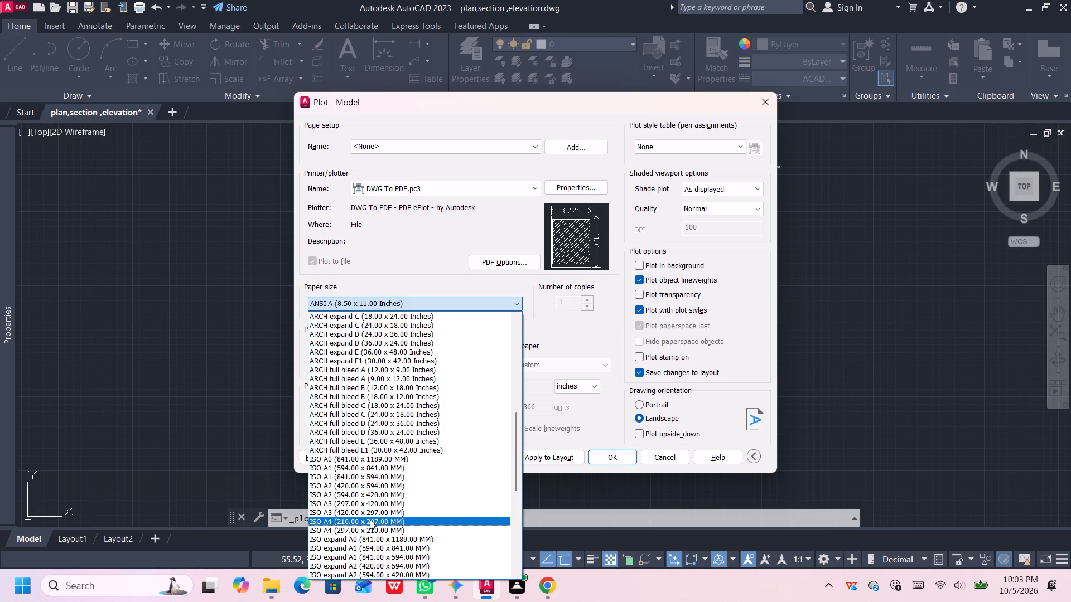
left_click(411, 406)
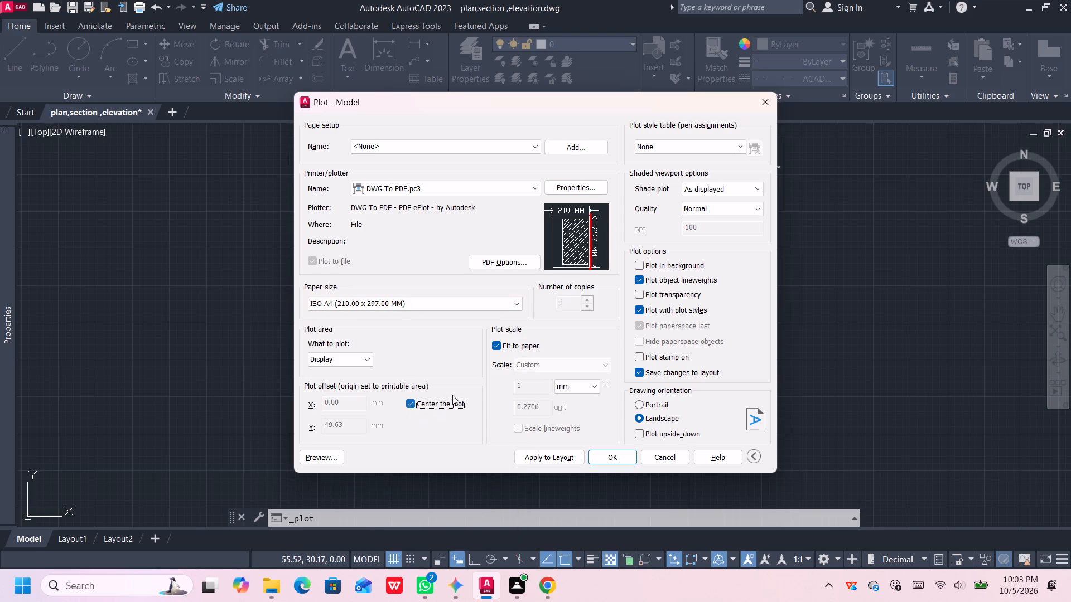
Set the plot area to a window enclosing the whole floor plan with its dimensions, and start the plot.
left_click(369, 358)
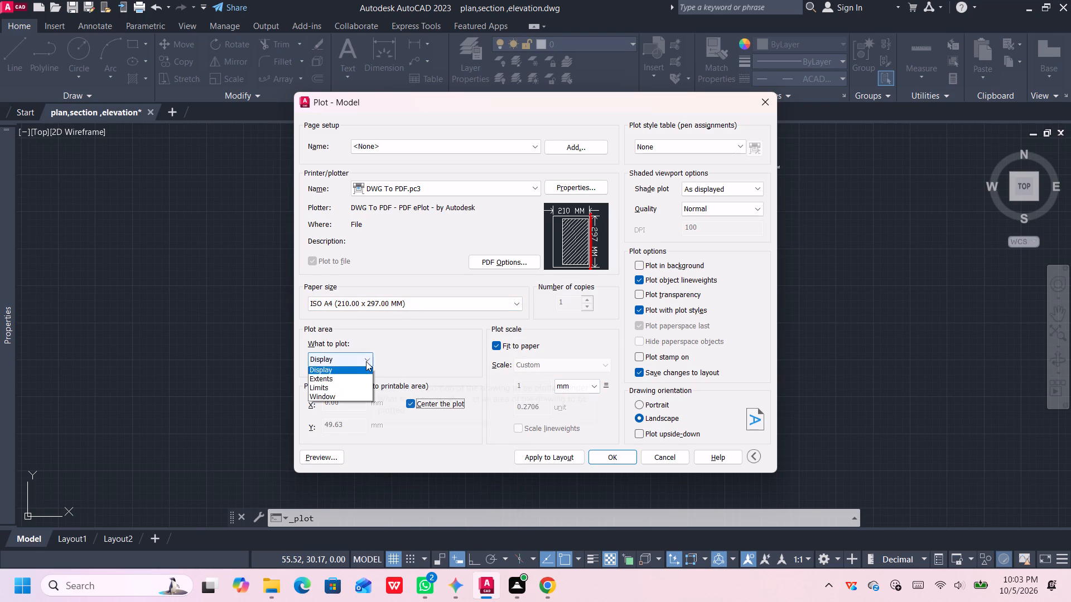
left_click(359, 399)
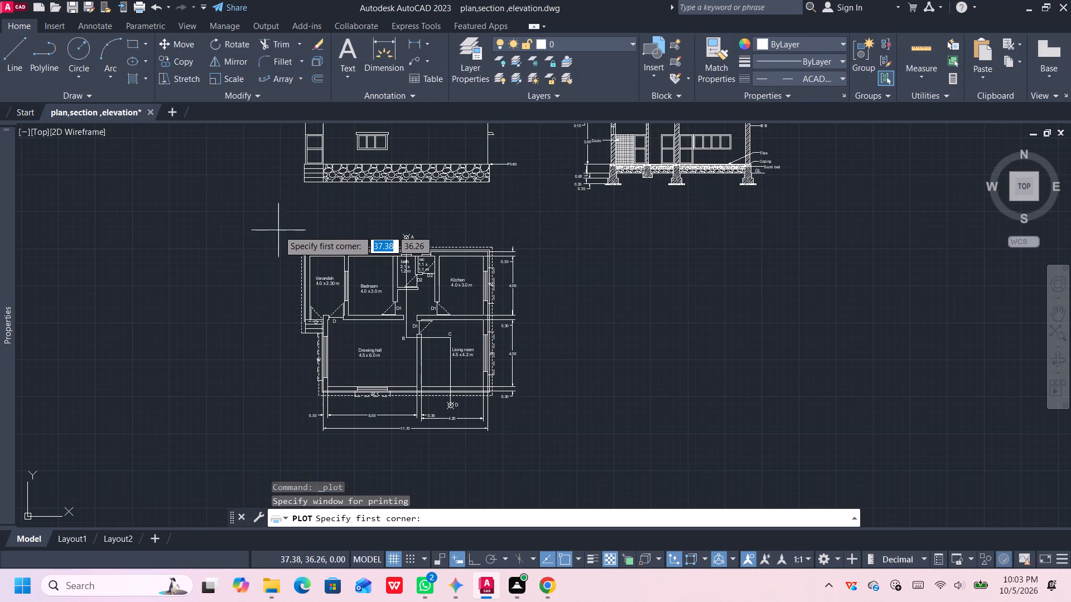
left_click(278, 226)
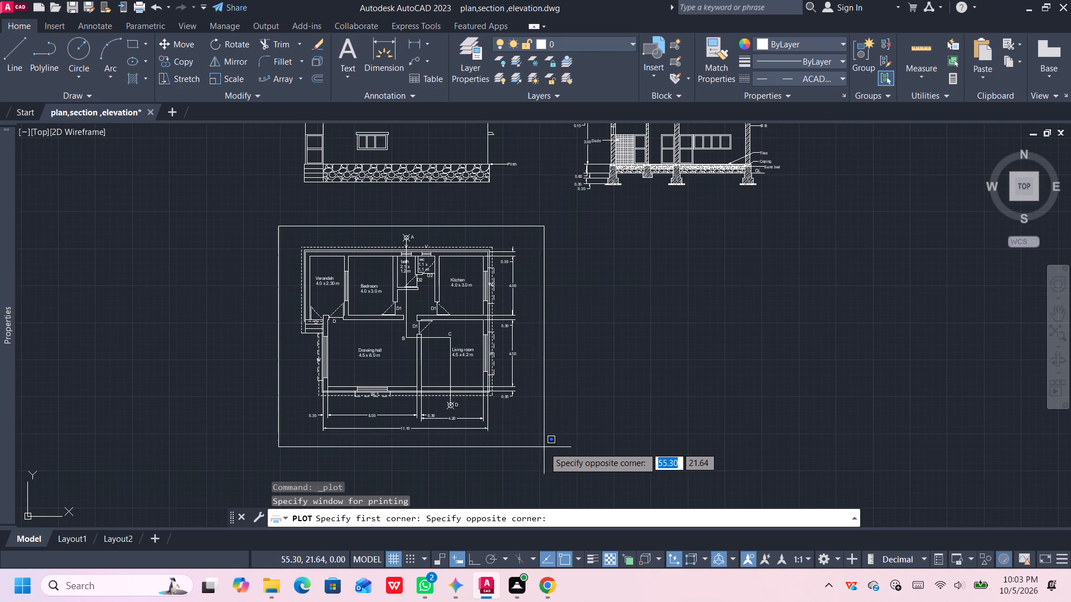
left_click(544, 447)
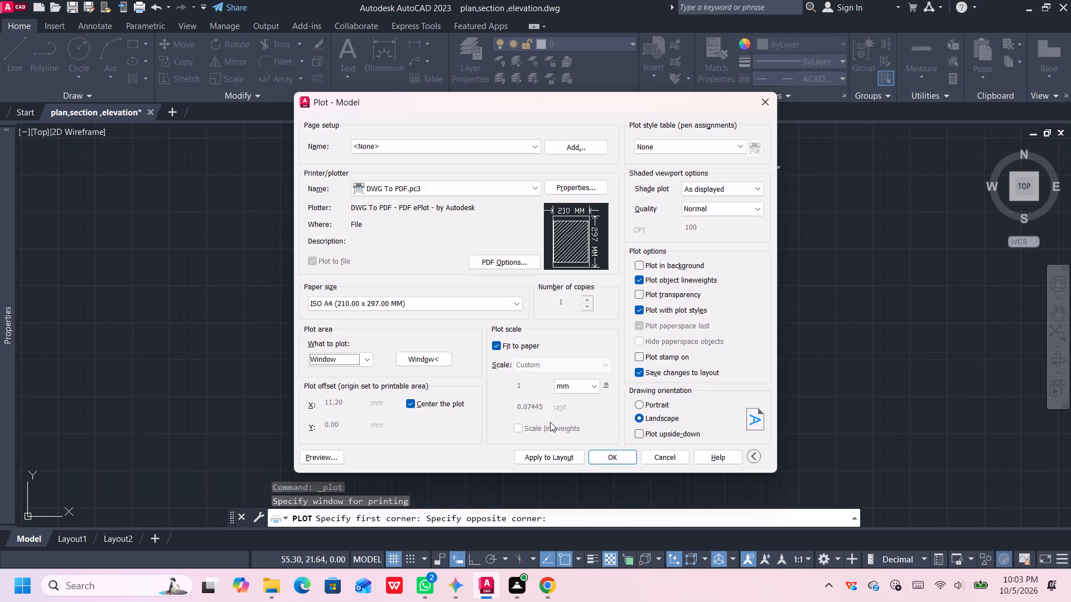
left_click(607, 455)
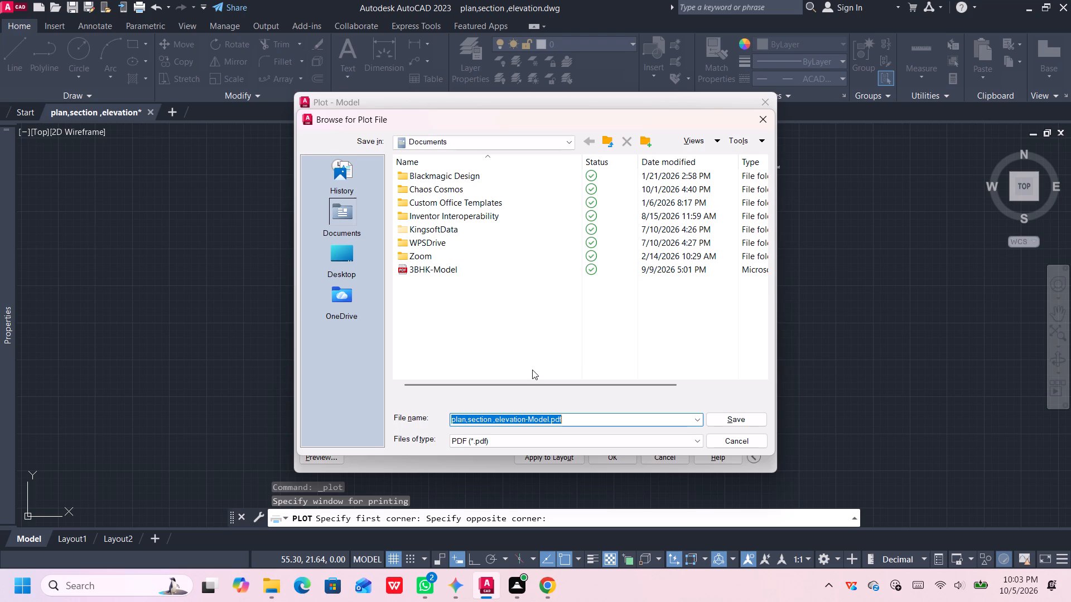
Name the PDF plot file "plan".
key("BackSpace")
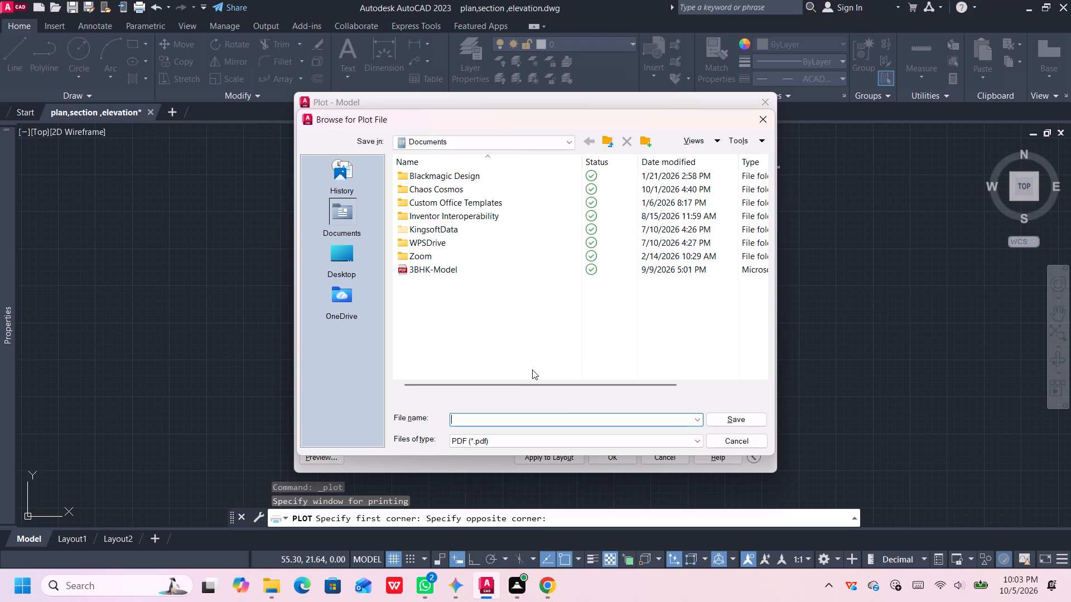
type("olan")
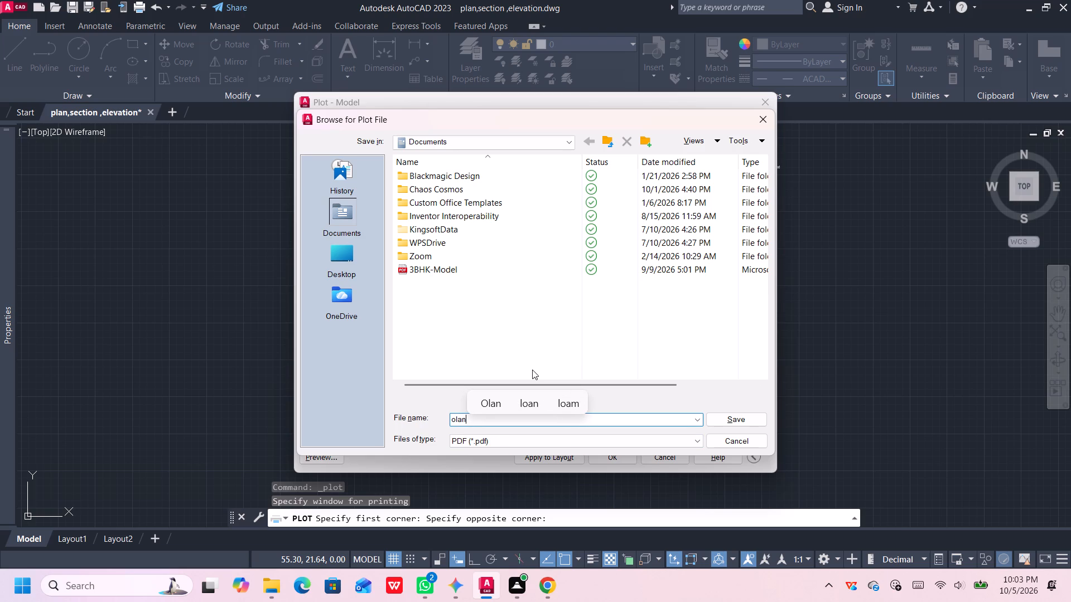
key("BackSpace")
key("BackSpace")
key("BackSpace")
key("BackSpace")
type("plam")
key("BackSpace")
key("n")
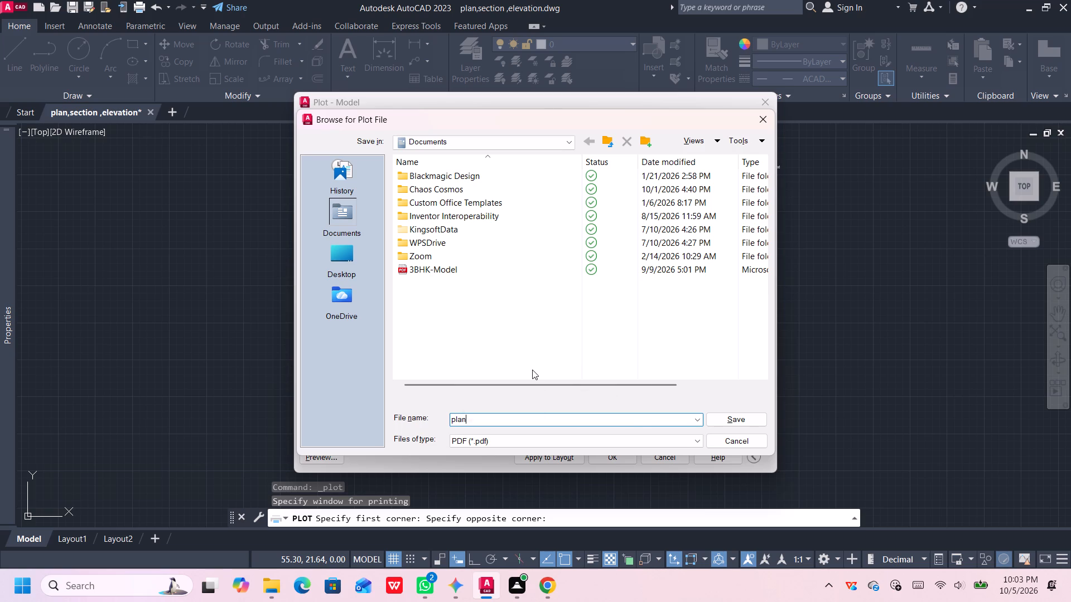
Save the floor plan's PDF in Desktop > synbiosis solutions > civil cad 2d set 01 .2 > plan,section,elevation, and close the PDF viewer.
double_click(353, 260)
scroll(467, 287, "down", 4)
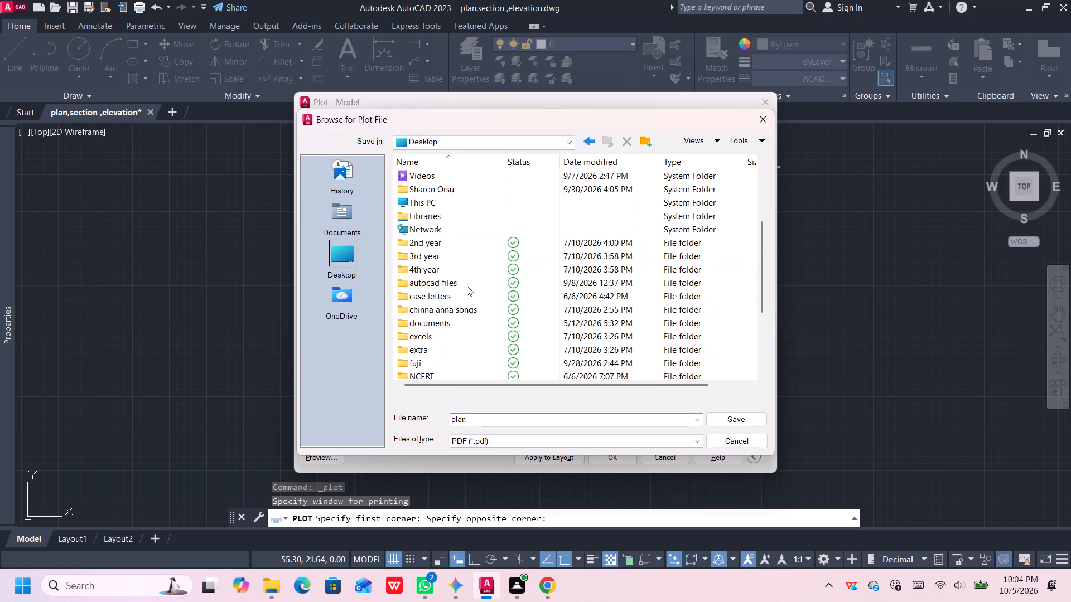
scroll(467, 285, "down", 2)
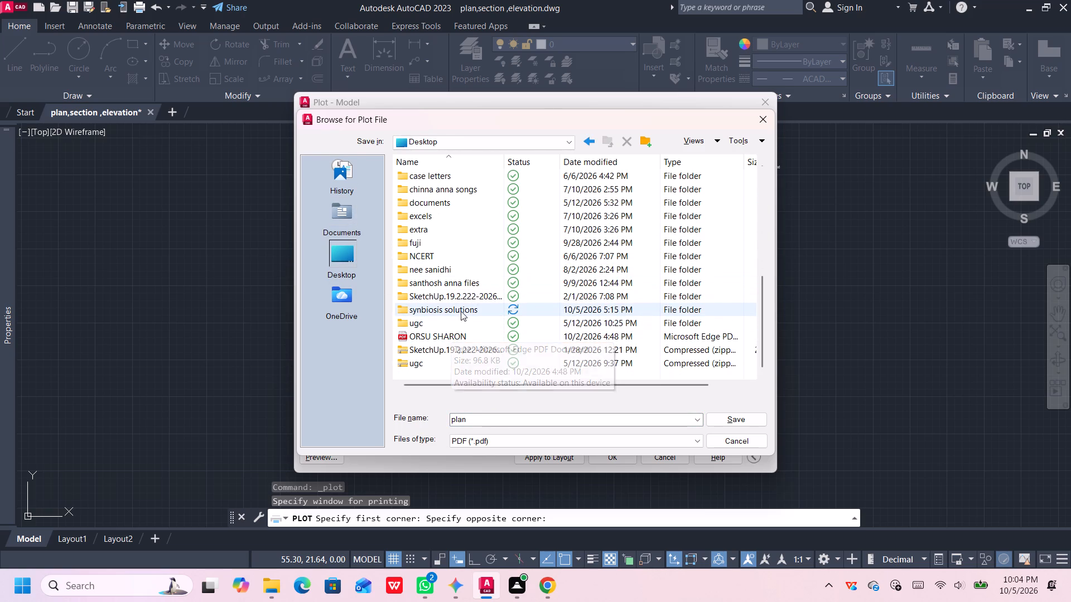
double_click(461, 311)
double_click(466, 179)
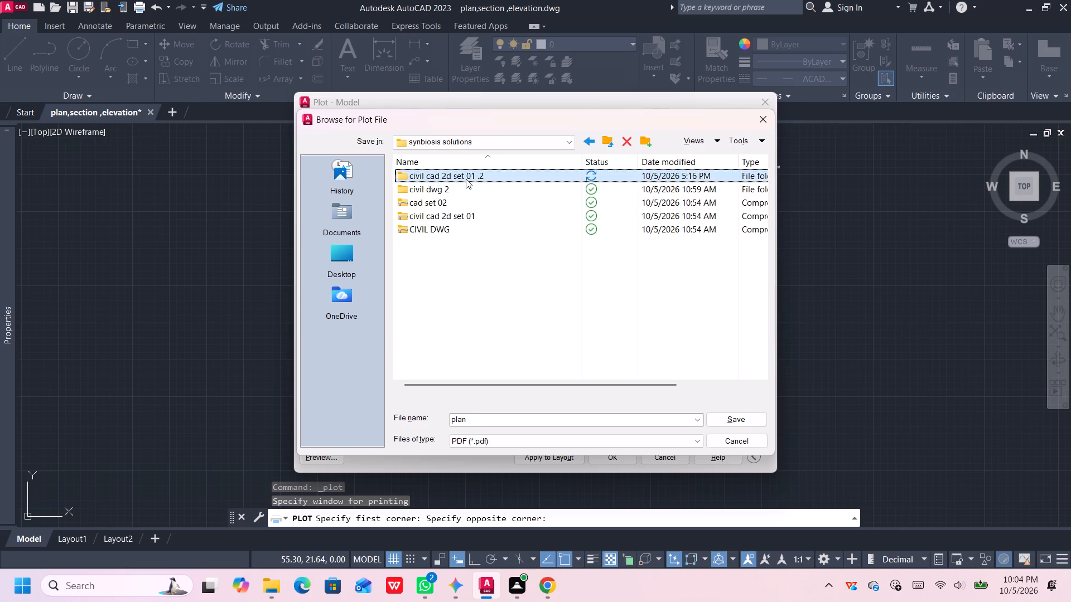
left_click(465, 179)
left_click(465, 179)
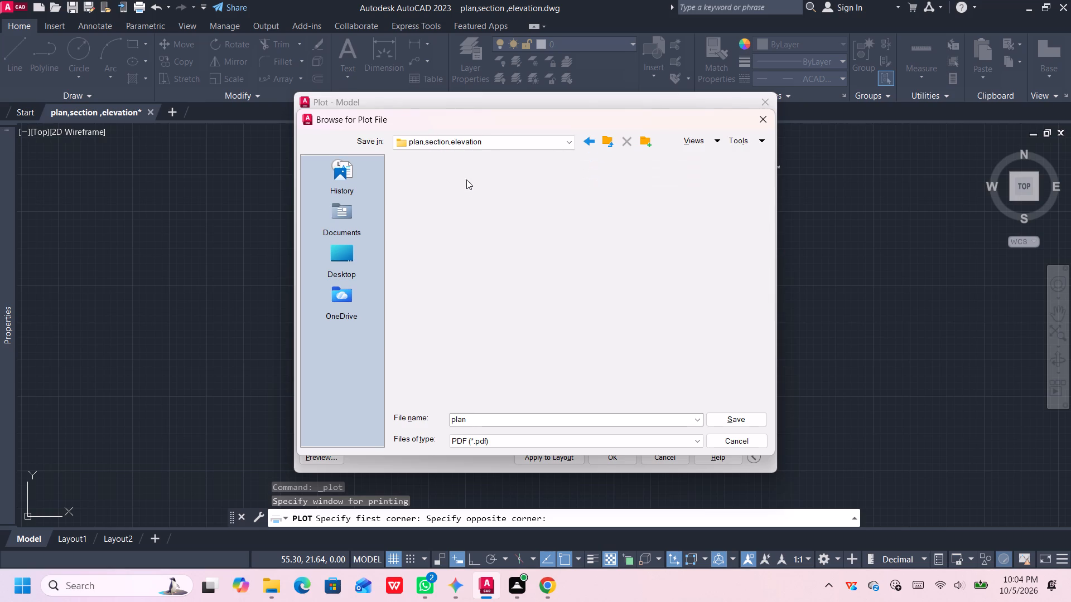
left_click(722, 413)
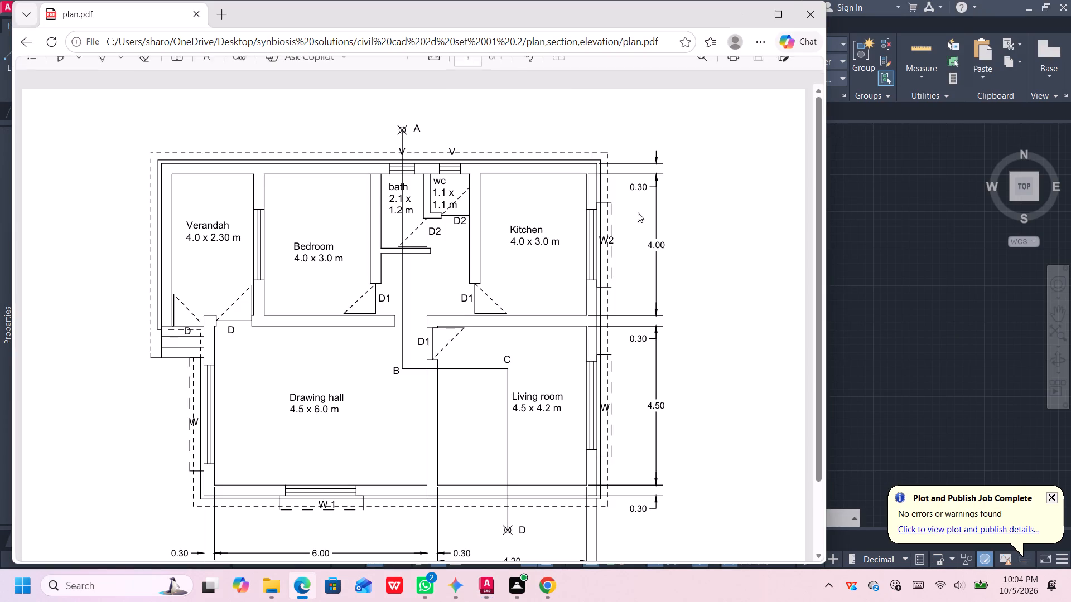
left_click(807, 12)
Set up a new plot with its area windowed around the whole front elevation and its Plinth label, and preview it.
middle_click_drag(670, 163, 666, 183)
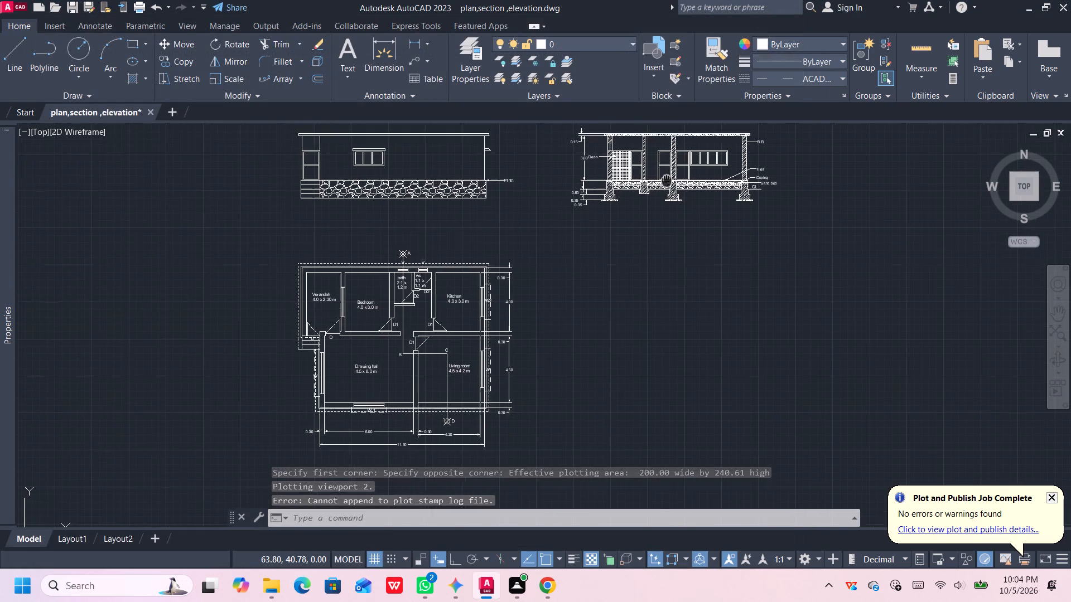
middle_click_drag(666, 183, 640, 265)
middle_click_drag(520, 240, 584, 236)
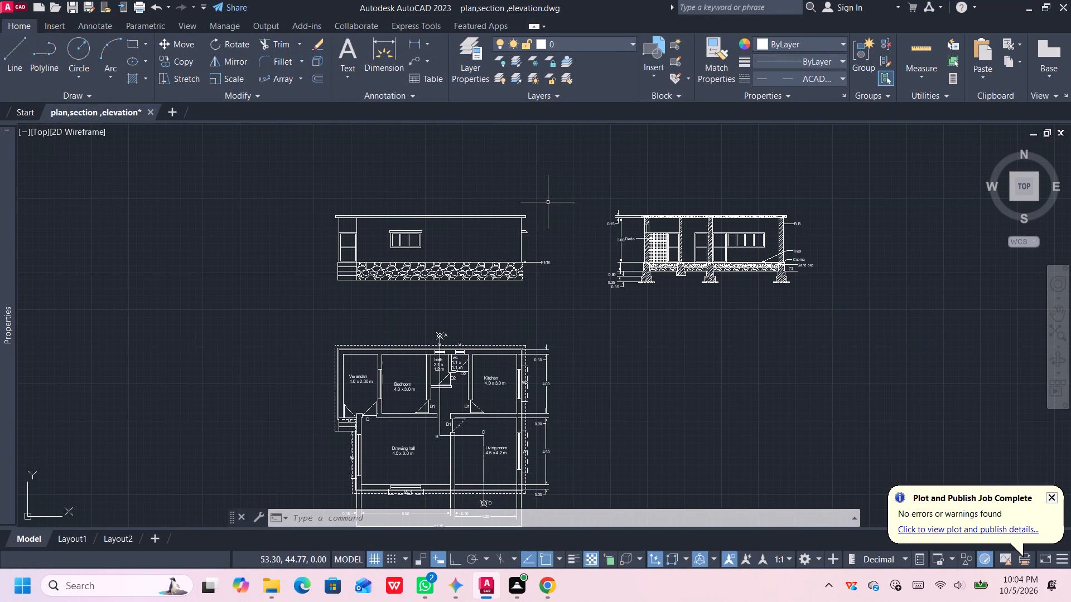
key("ctrl+p")
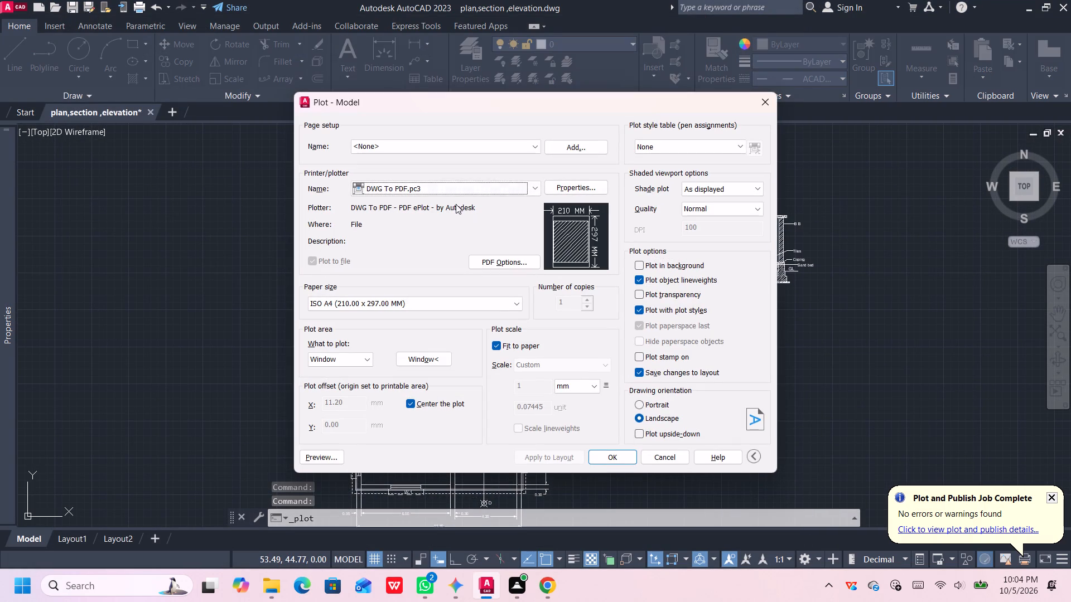
left_click(431, 357)
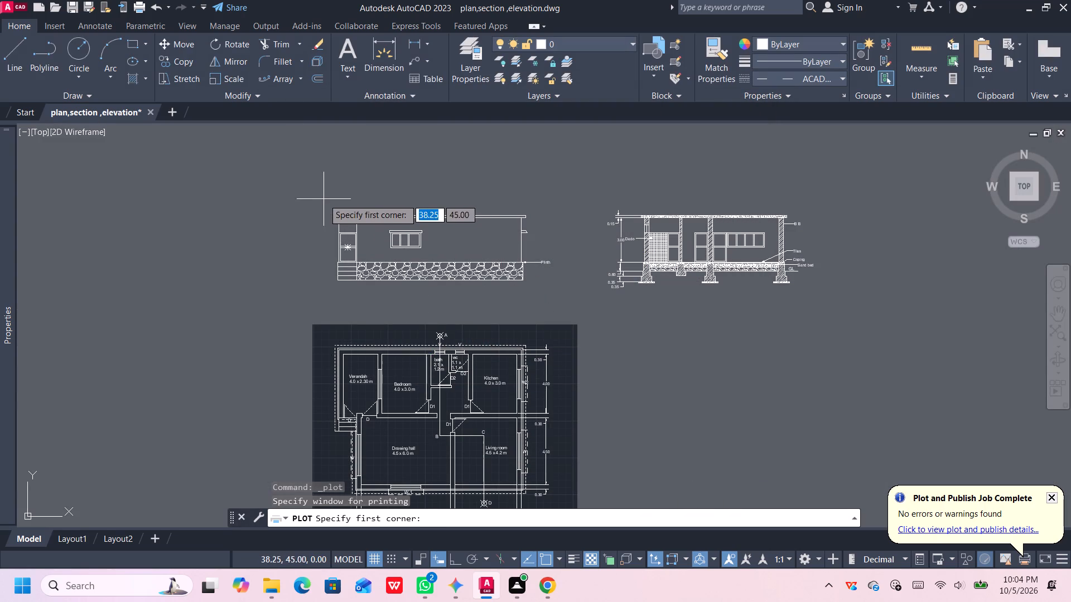
left_click(316, 196)
left_click(559, 298)
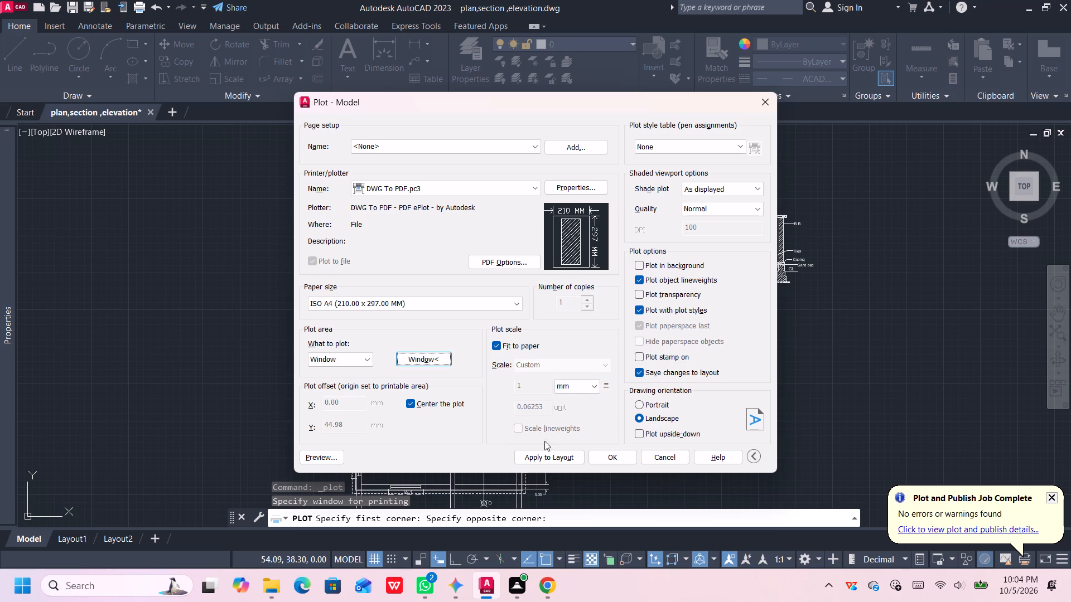
left_click(332, 459)
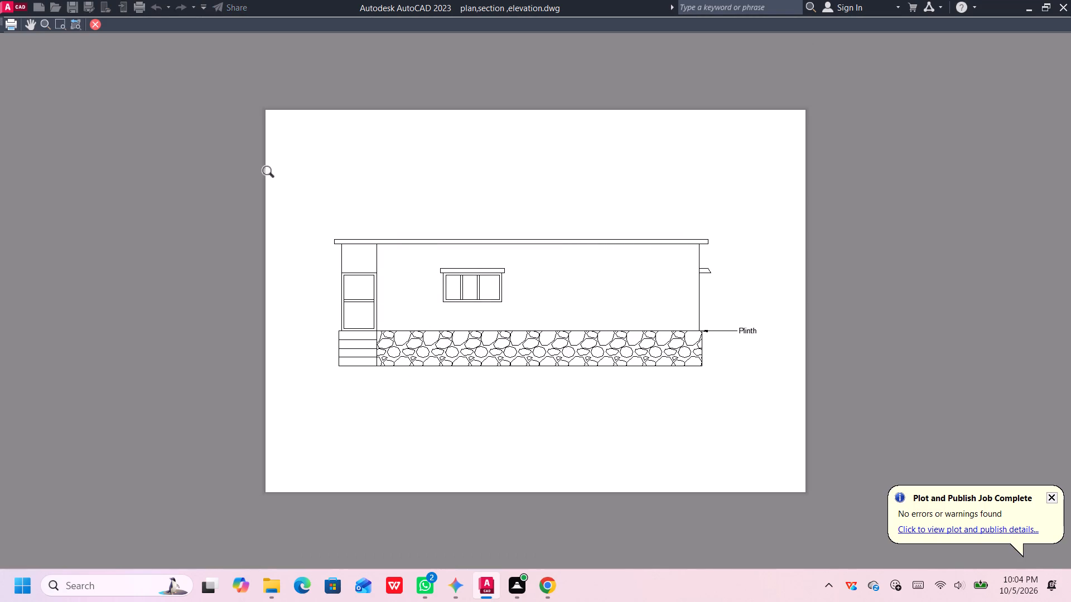
left_click(89, 27)
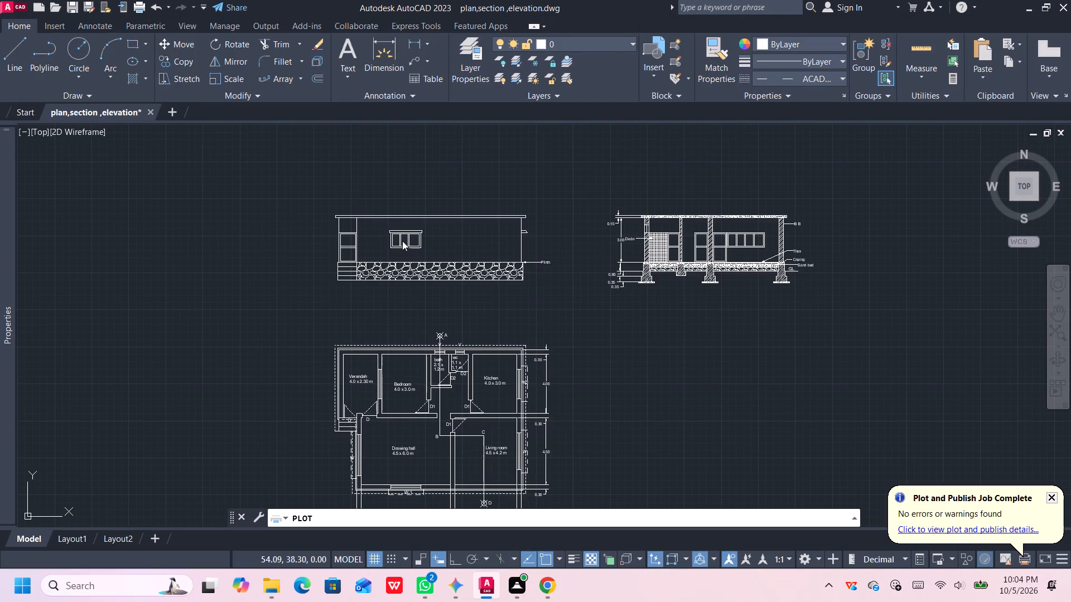
Plot the elevation to a PDF named "elevation" in the plan,section,elevation folder, and close the PDF viewer.
left_click(617, 456)
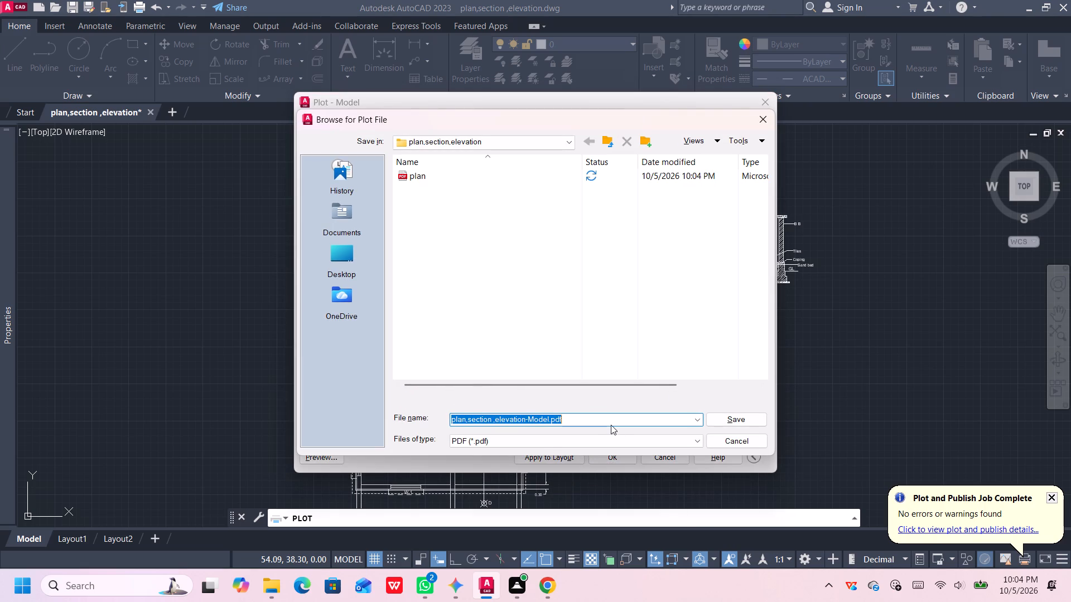
key("BackSpace")
type("ele")
type("vation")
key("Return")
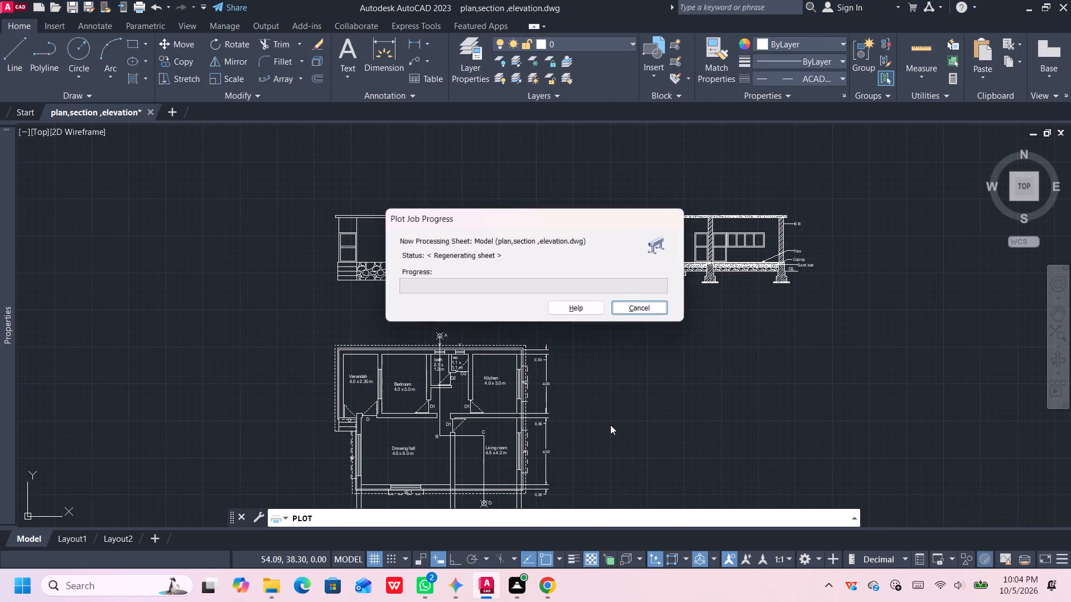
left_click(814, 14)
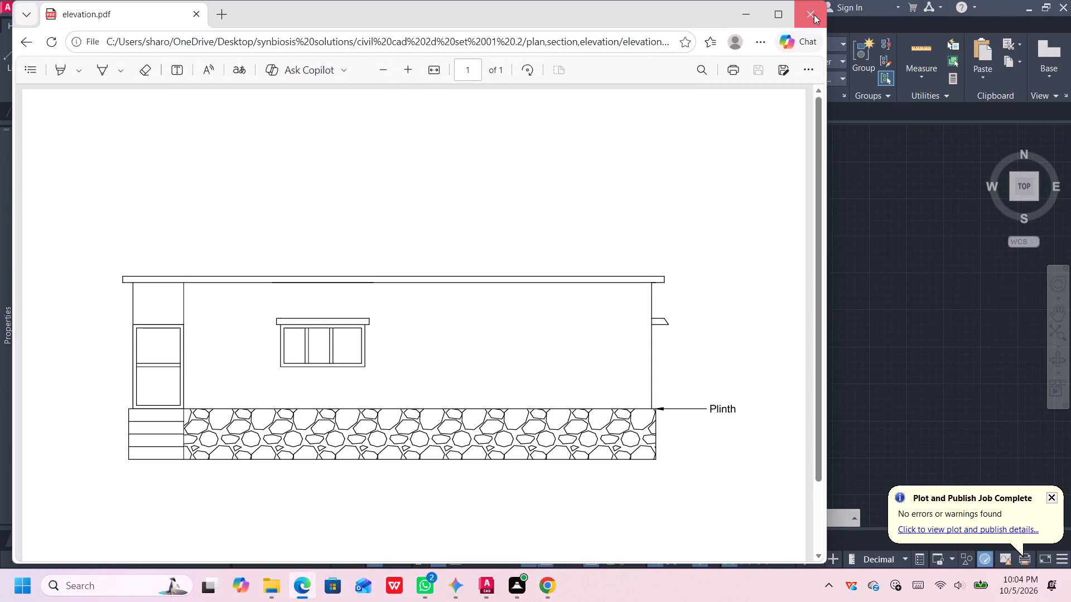
Set up a new plot with its area windowed around the whole section, including its dimensions and labels.
middle_click_drag(674, 231, 555, 246)
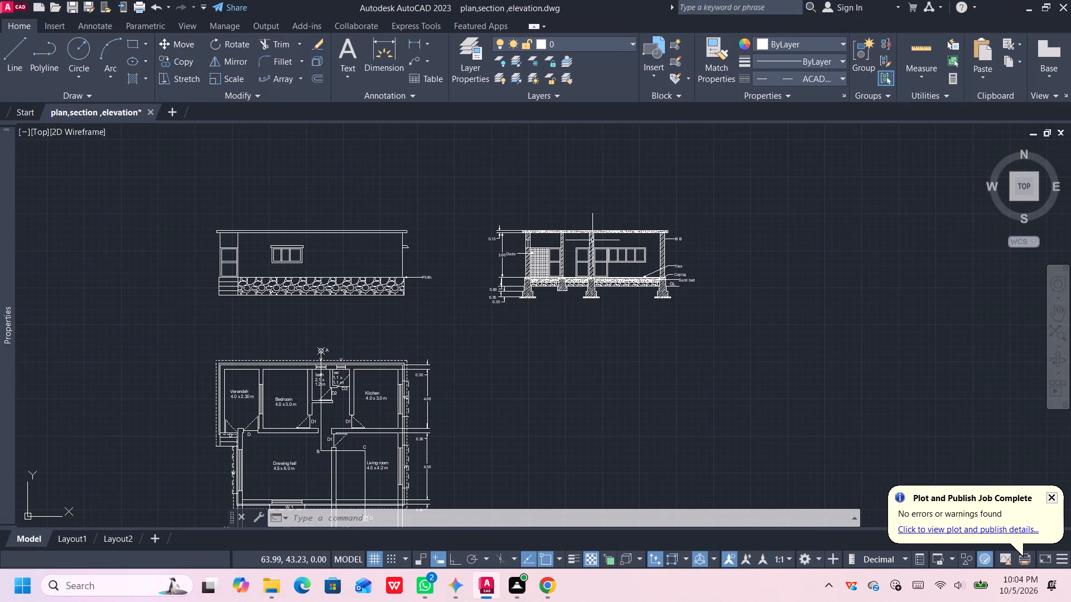
key("ctrl+p")
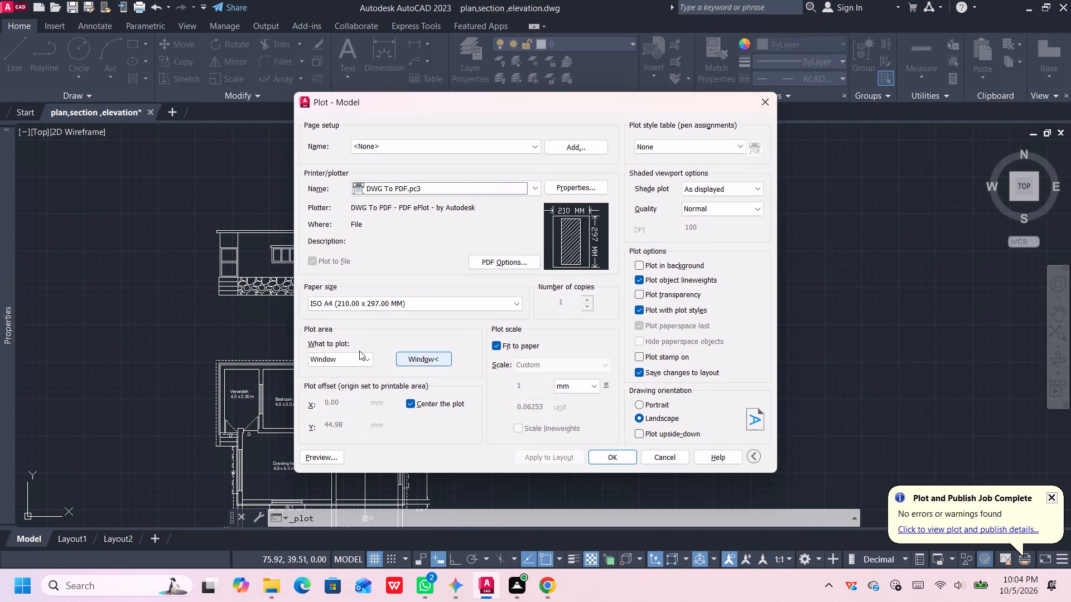
left_click(419, 358)
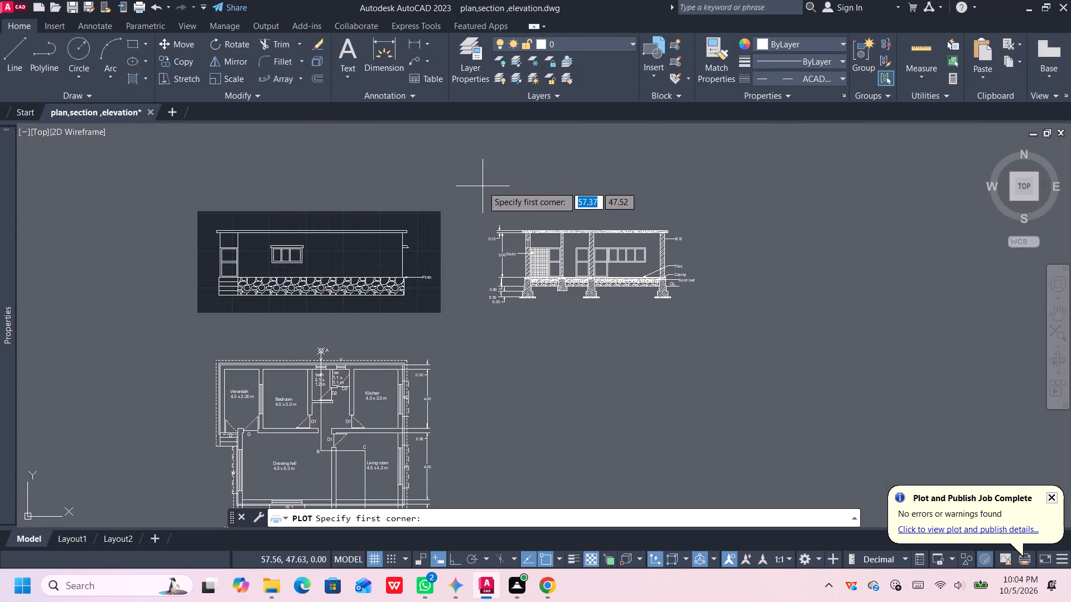
left_click(472, 207)
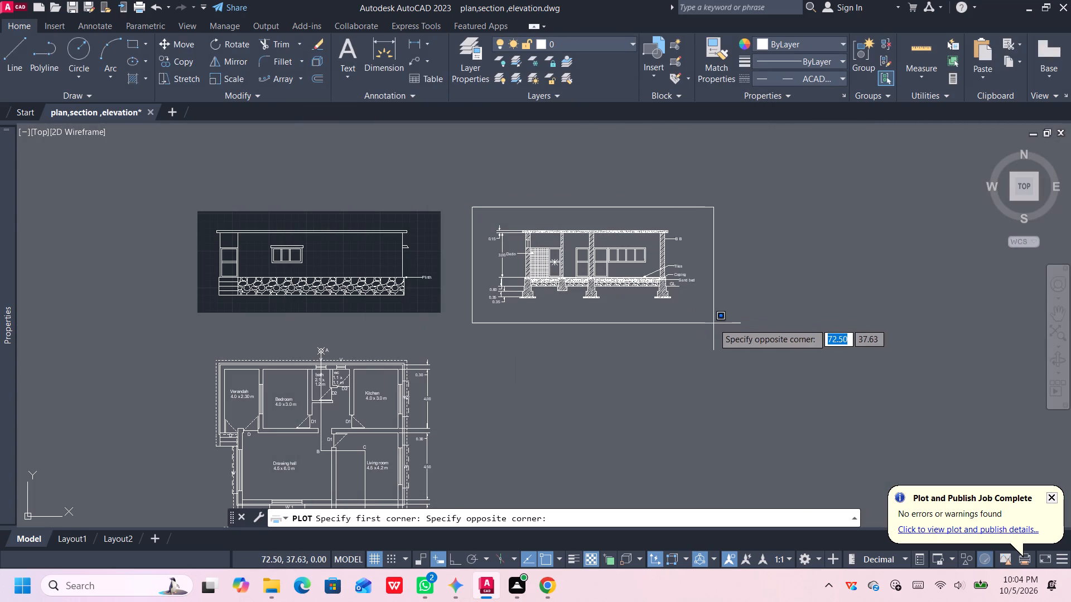
left_click(714, 323)
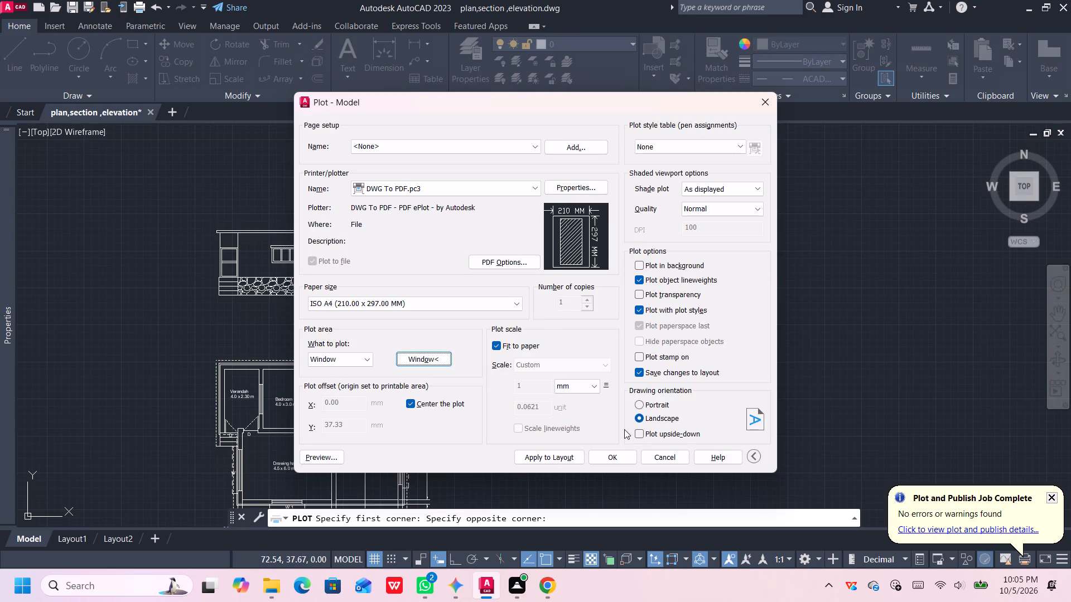
Plot the section to a PDF named "section" in the plan,section,elevation folder, and close the PDF viewer.
left_click(617, 457)
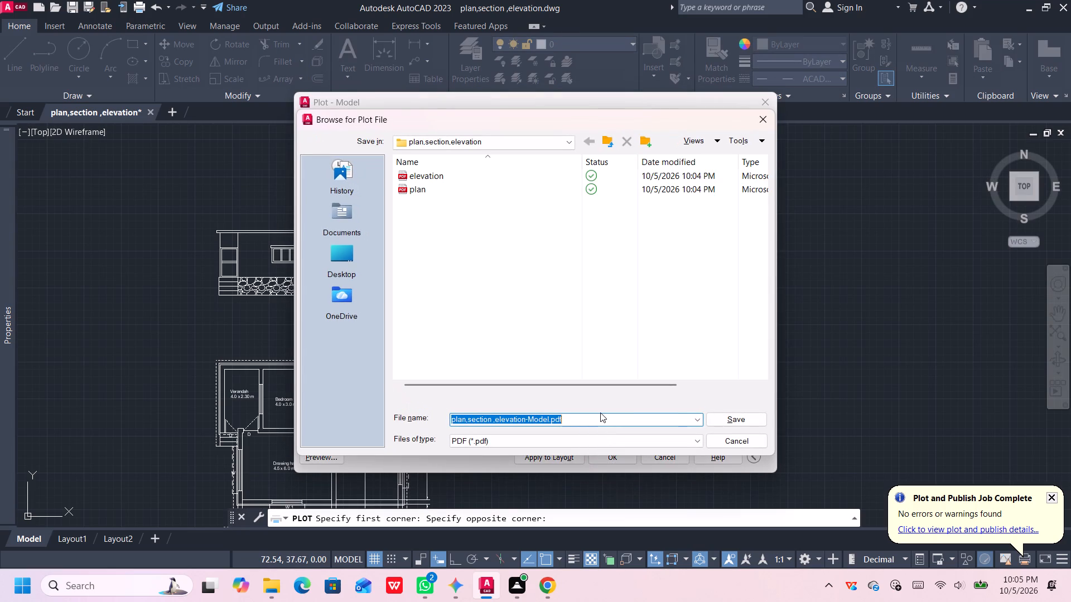
key("BackSpace")
type("section")
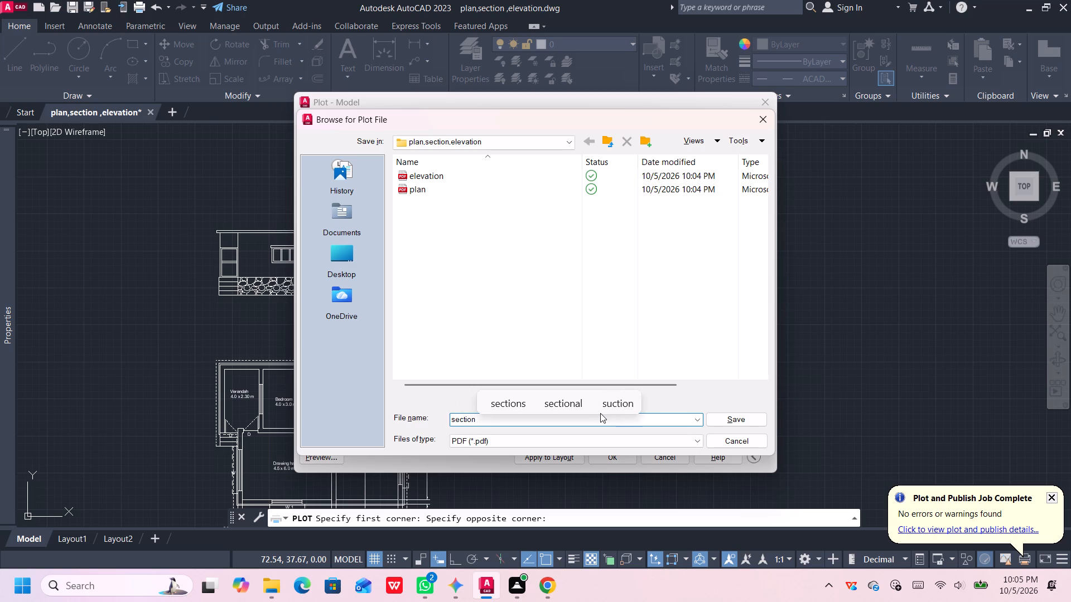
key("Return")
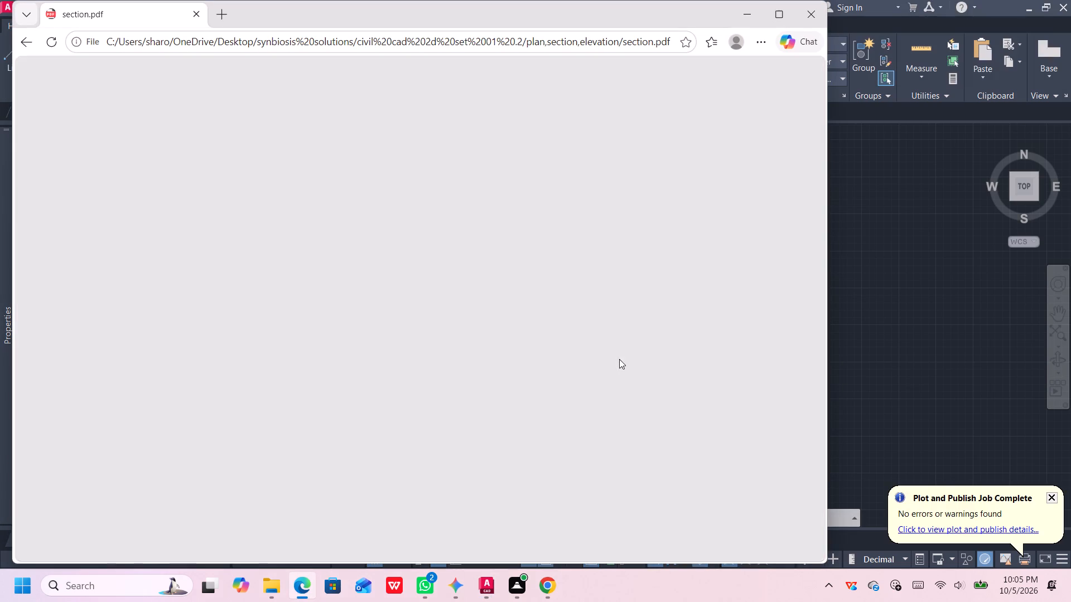
left_click(802, 19)
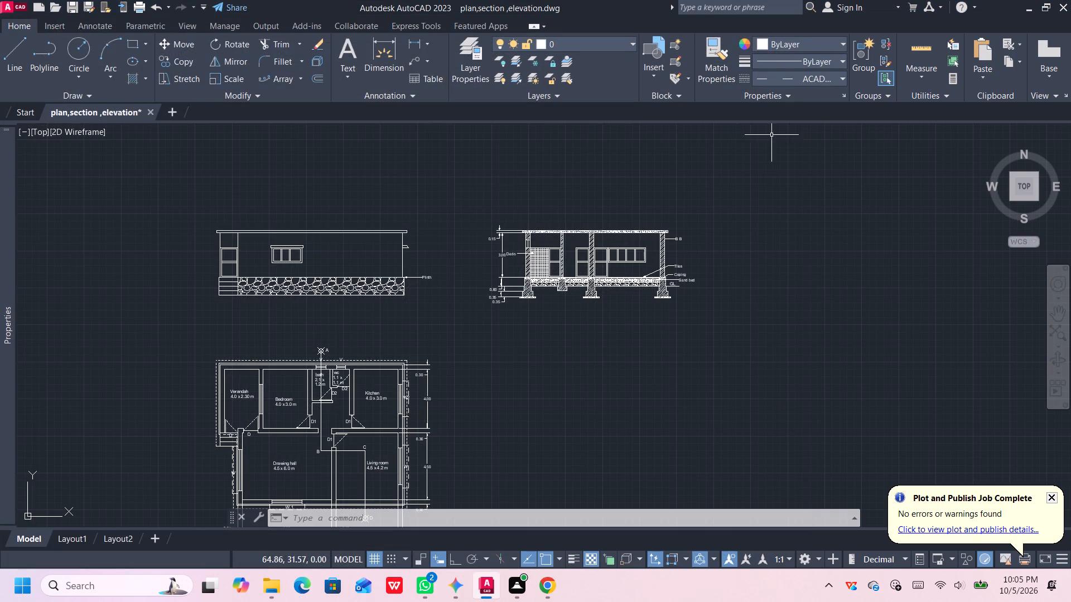